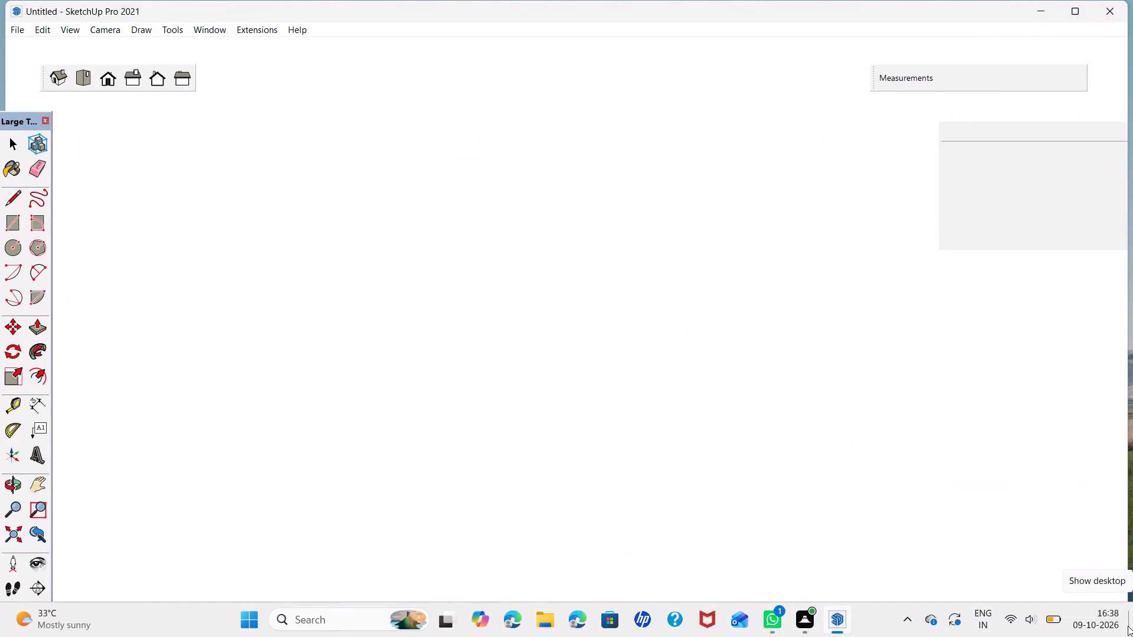
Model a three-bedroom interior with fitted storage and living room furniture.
Ignore the available extension updates.
middle_click_drag(222, 456, 241, 477)
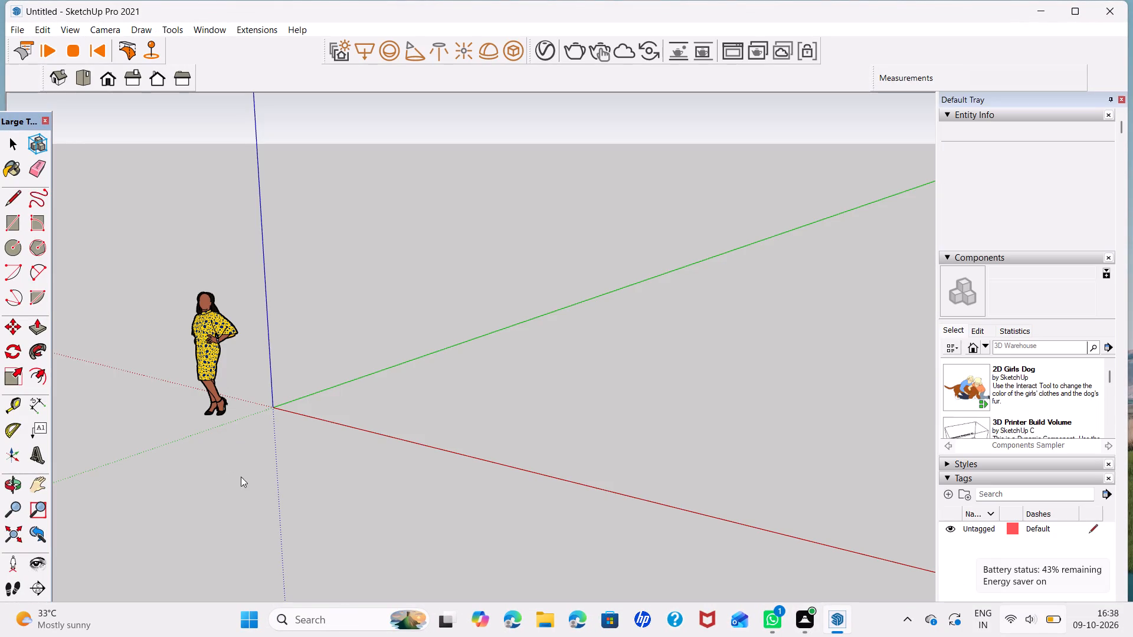
middle_click_drag(241, 477, 493, 440)
middle_click_drag(491, 441, 444, 439)
middle_click(441, 438)
scroll(503, 449, "up", 1)
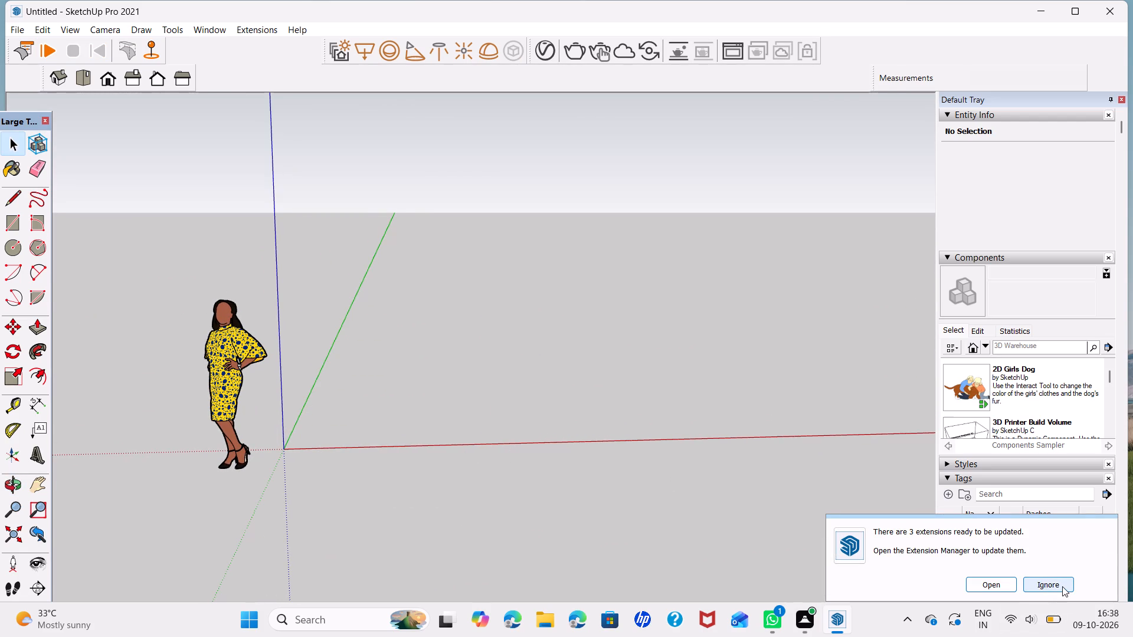
left_click(1062, 586)
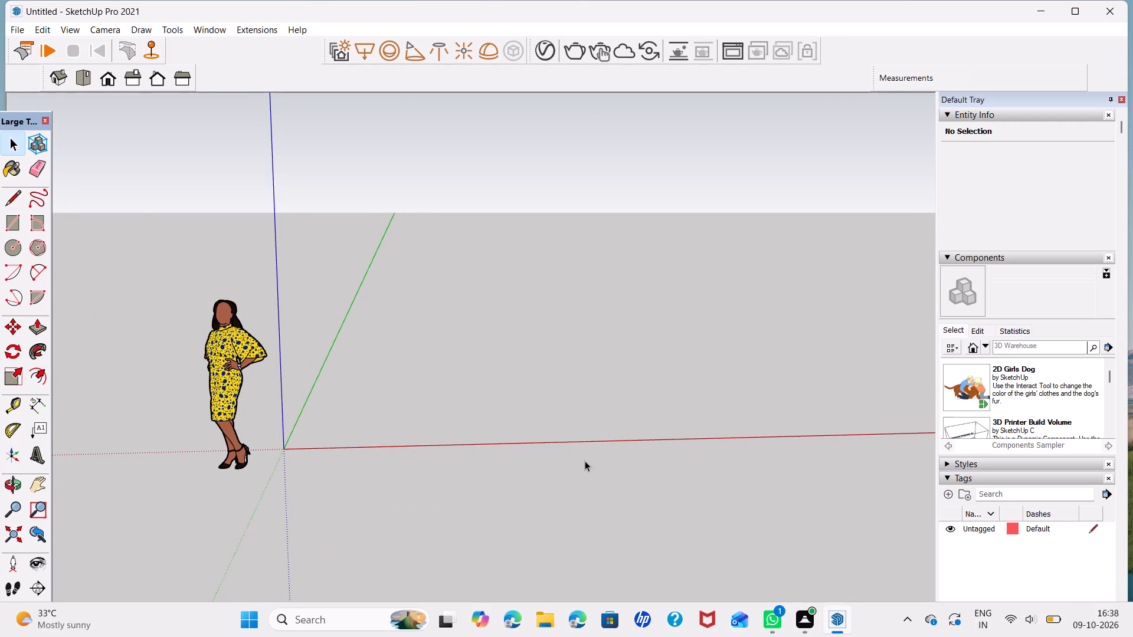
Start importing a file and browse to the Desktop folder.
scroll(582, 457, "up", 1)
middle_click_drag(652, 443, 505, 510)
scroll(487, 514, "up", 1)
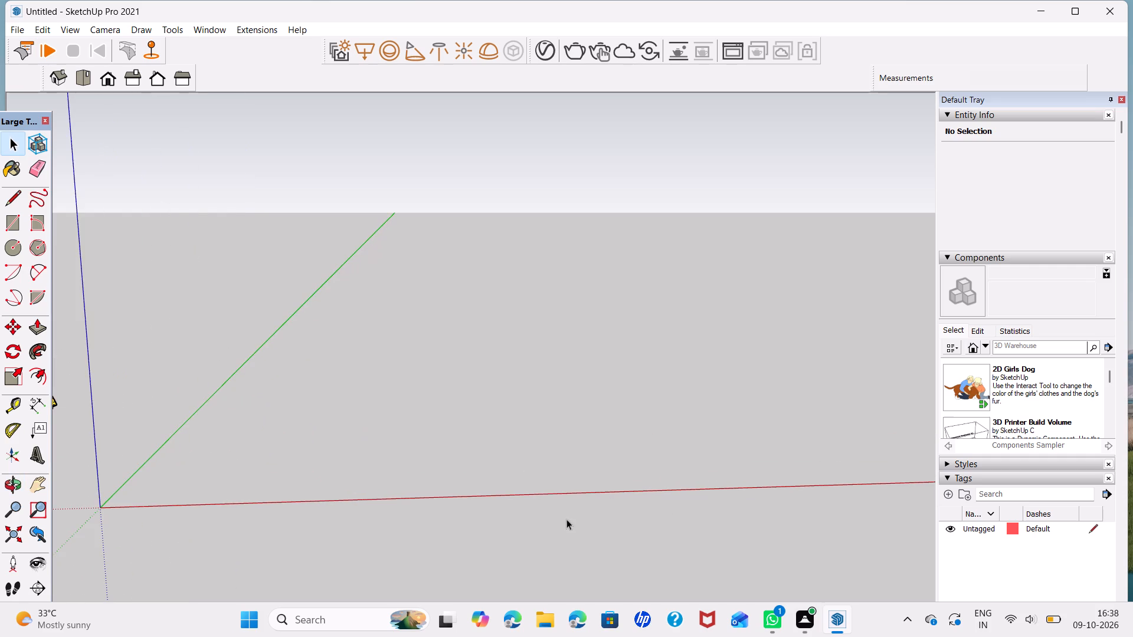
middle_click_drag(566, 519, 590, 531)
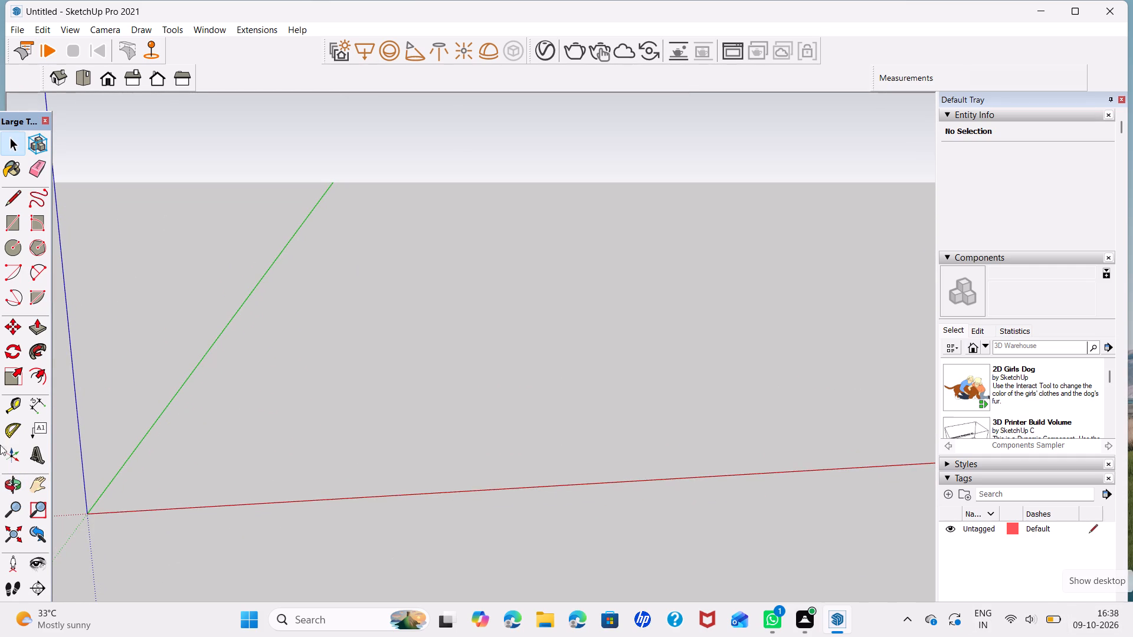
left_click(12, 28)
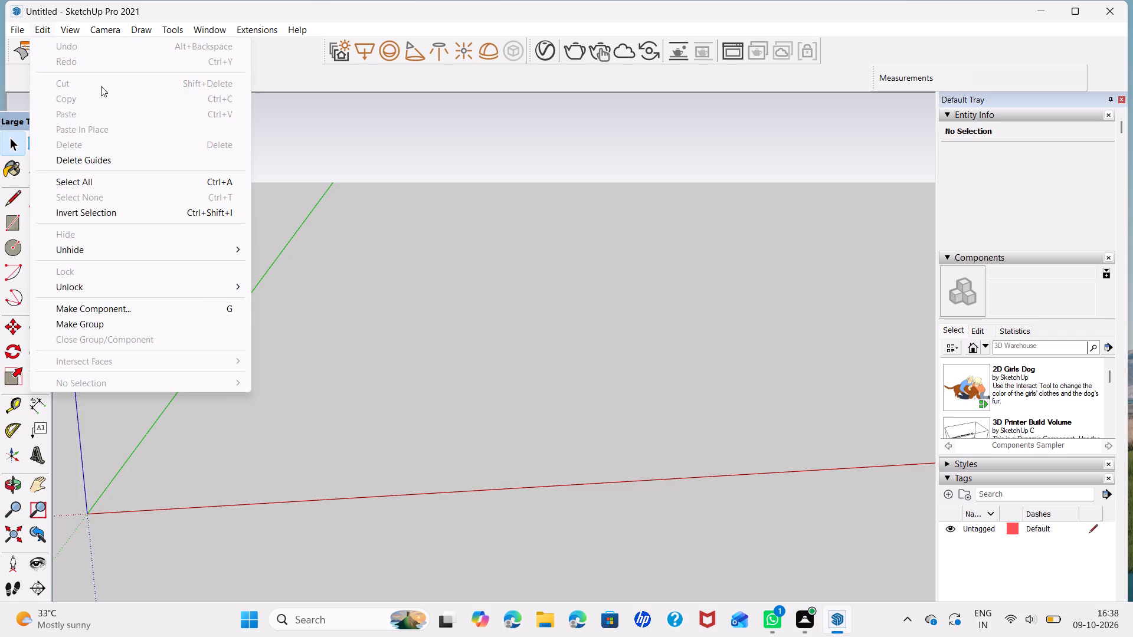
left_click(15, 27)
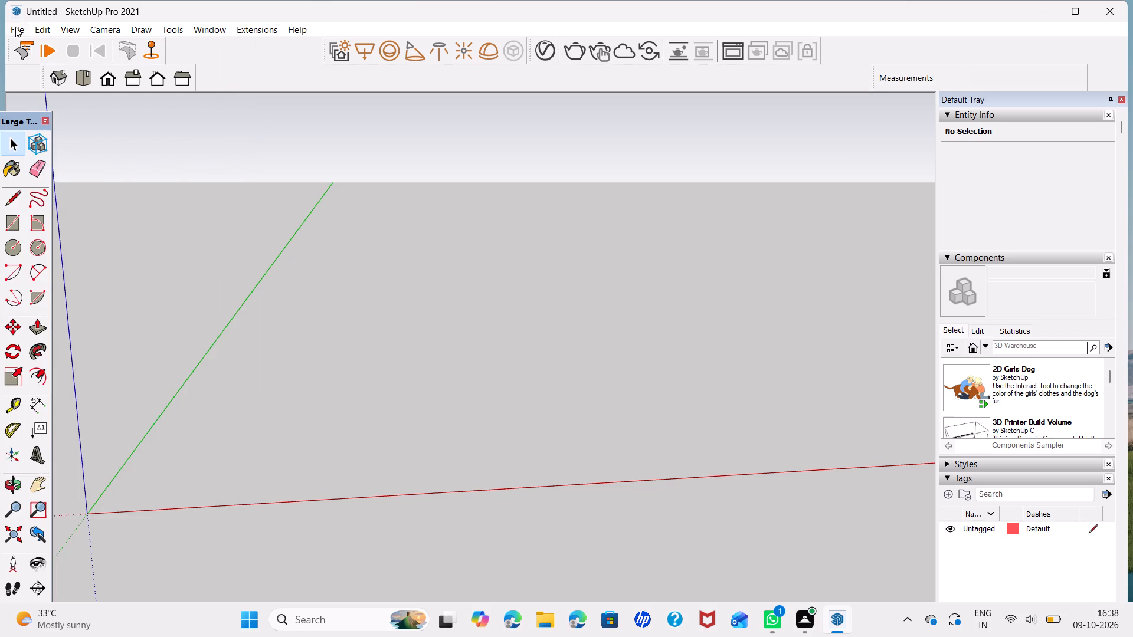
left_click(15, 27)
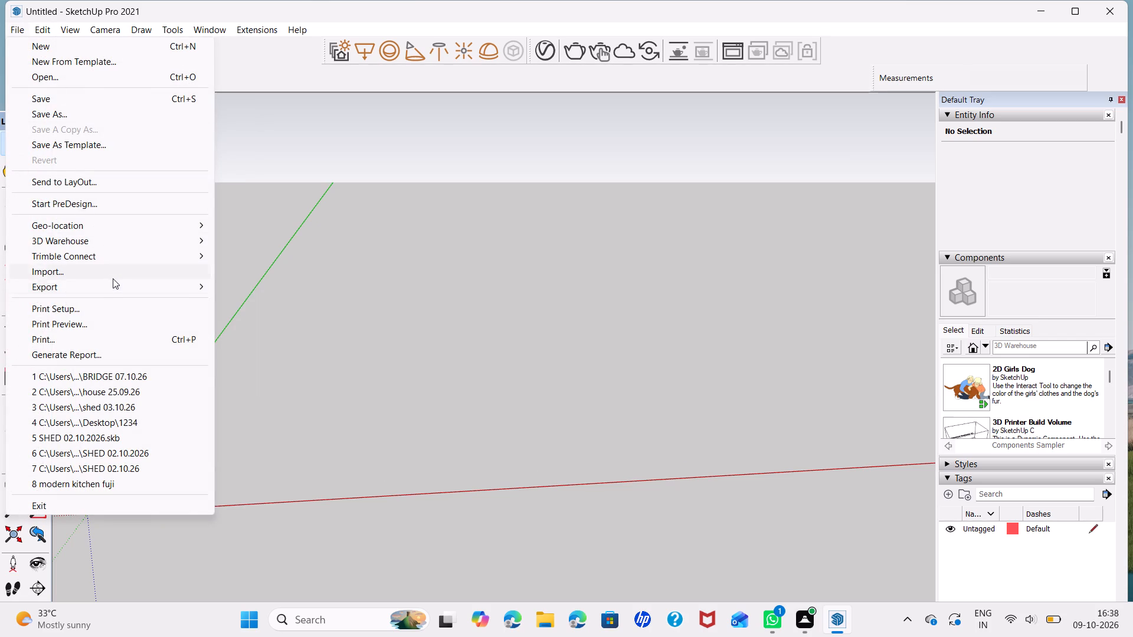
left_click(113, 275)
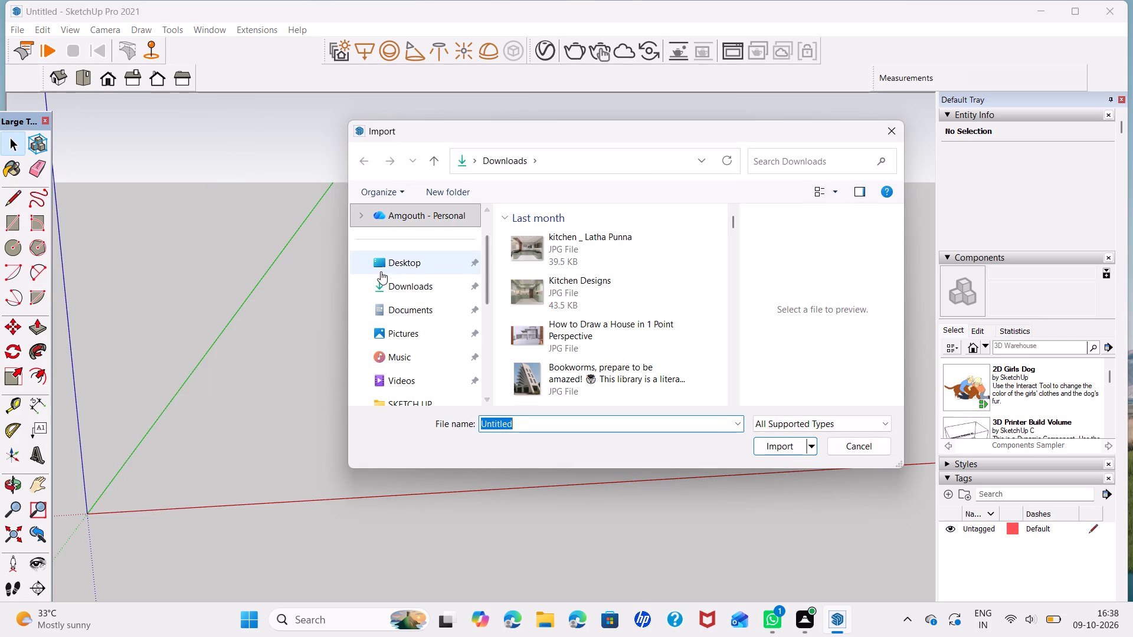
left_click(392, 265)
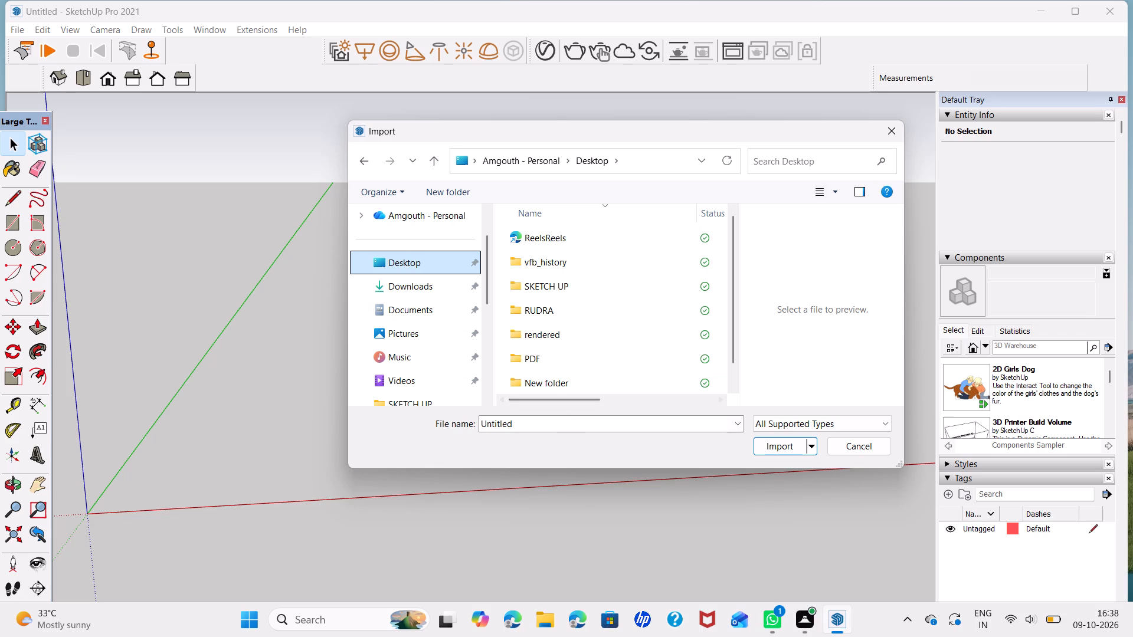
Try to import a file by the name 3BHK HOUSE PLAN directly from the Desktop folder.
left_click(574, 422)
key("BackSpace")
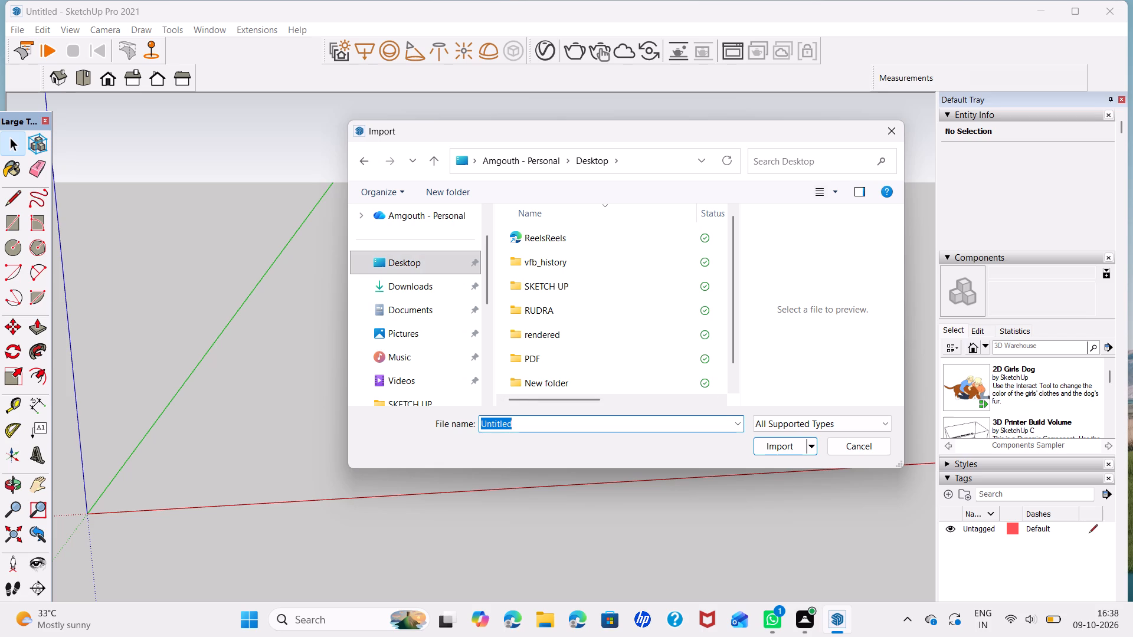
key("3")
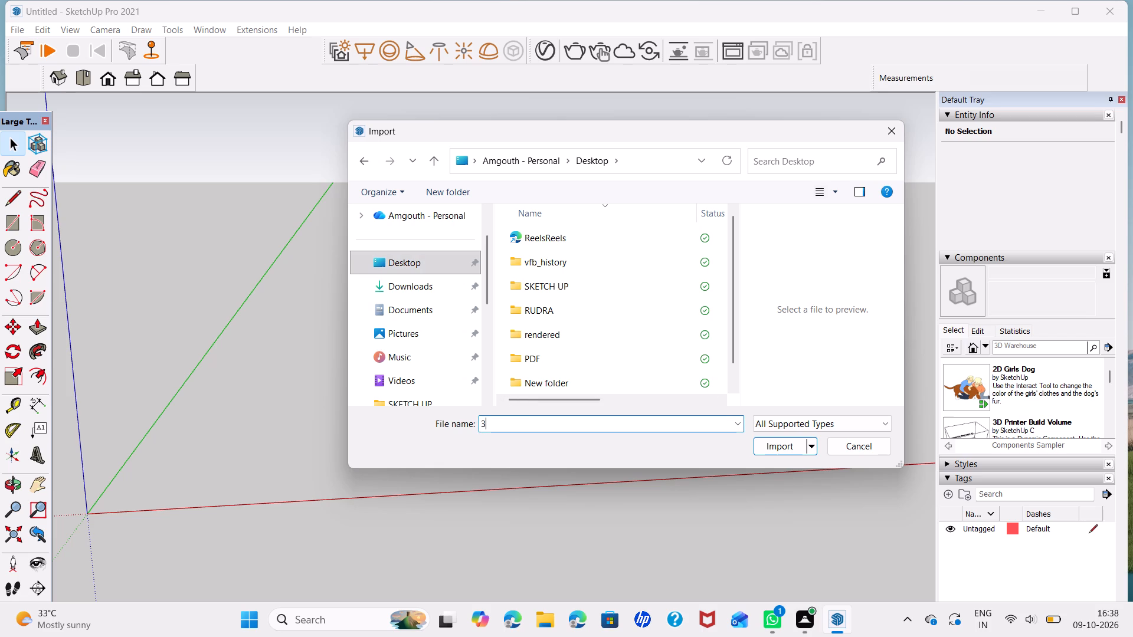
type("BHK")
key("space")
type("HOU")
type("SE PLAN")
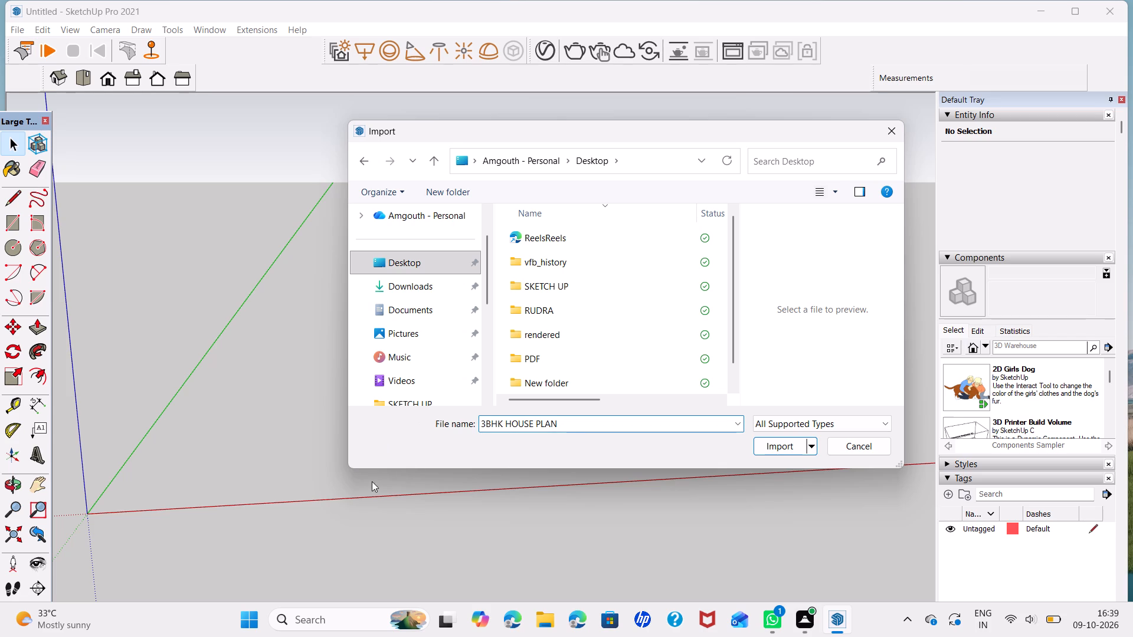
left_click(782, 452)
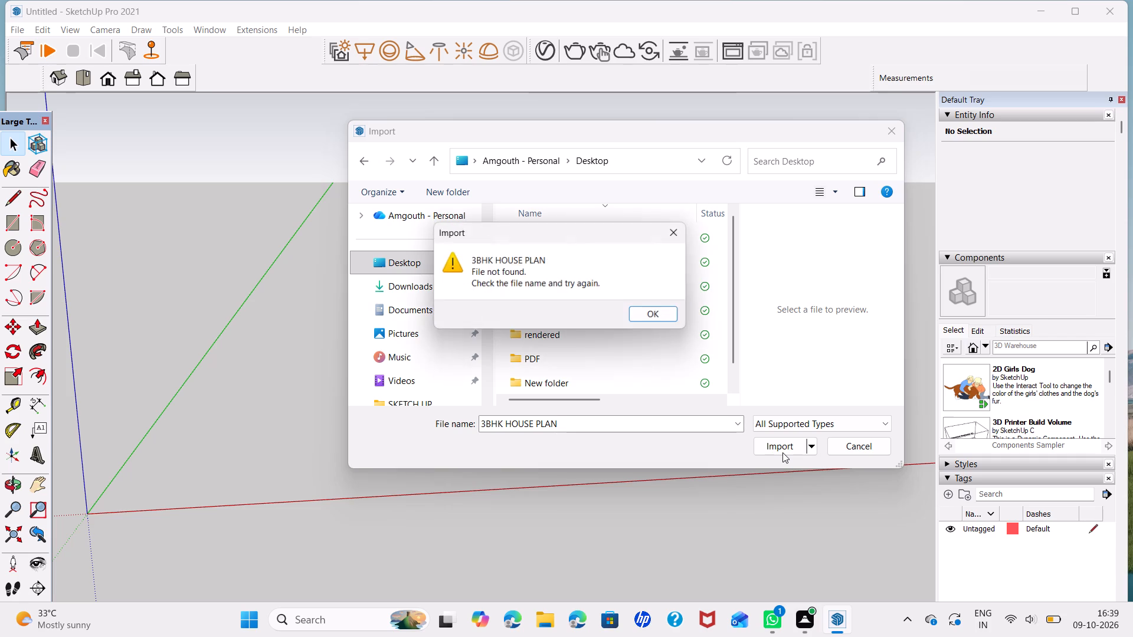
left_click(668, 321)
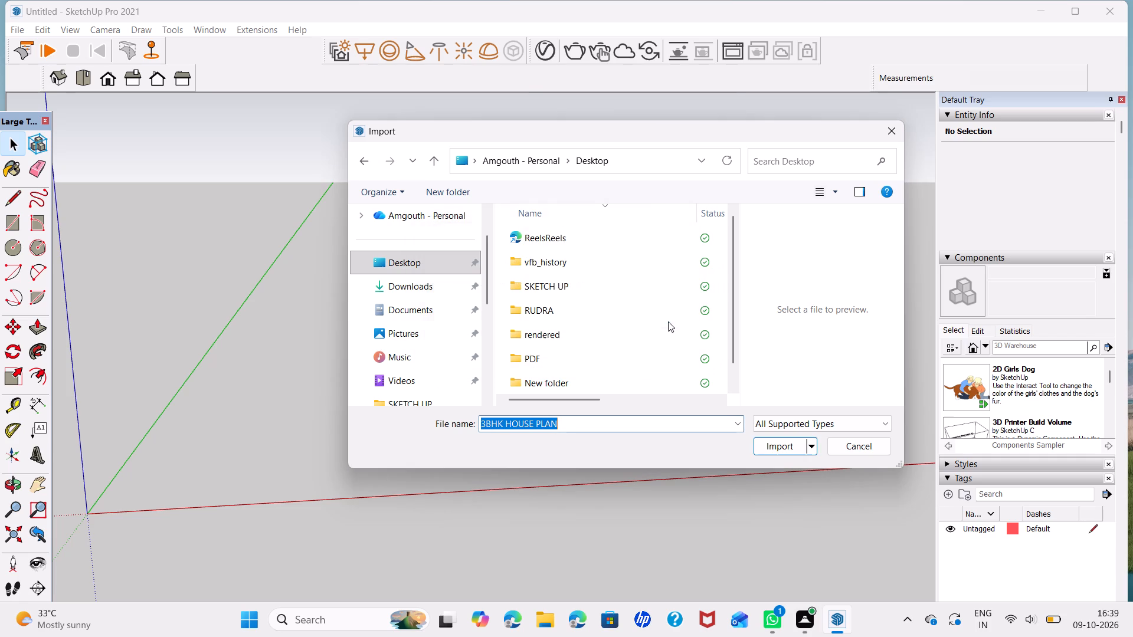
Import the 3BHK HOUSE PLAN drawing from the AUTOCAD folder on the Desktop.
scroll(551, 233, "down", 2)
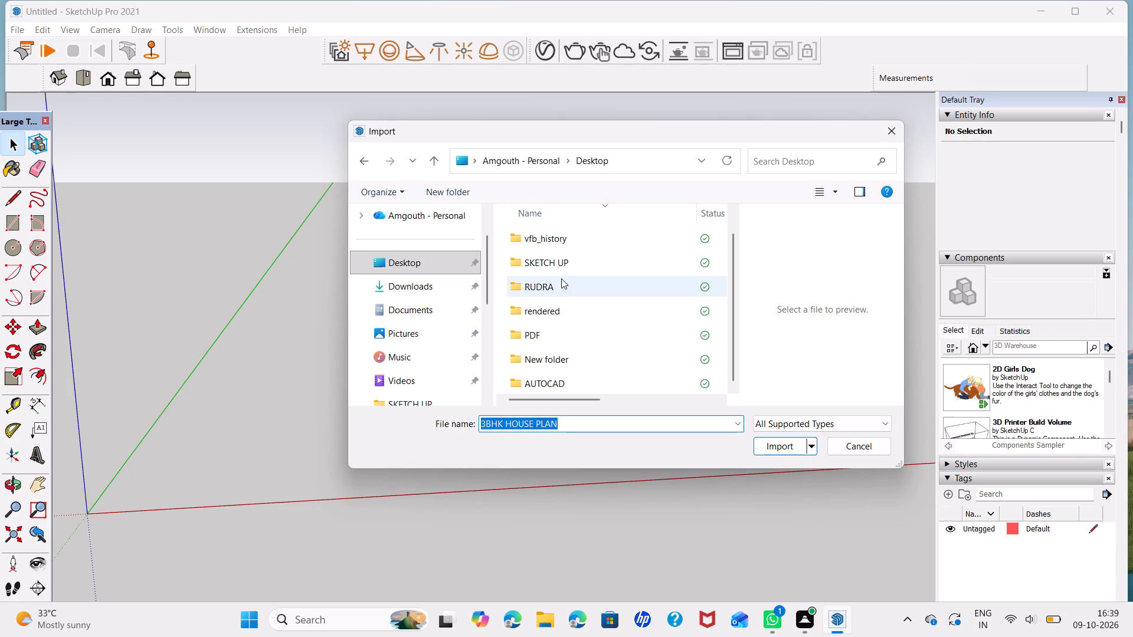
scroll(562, 282, "down", 1)
scroll(577, 352, "down", 5)
left_click(582, 382)
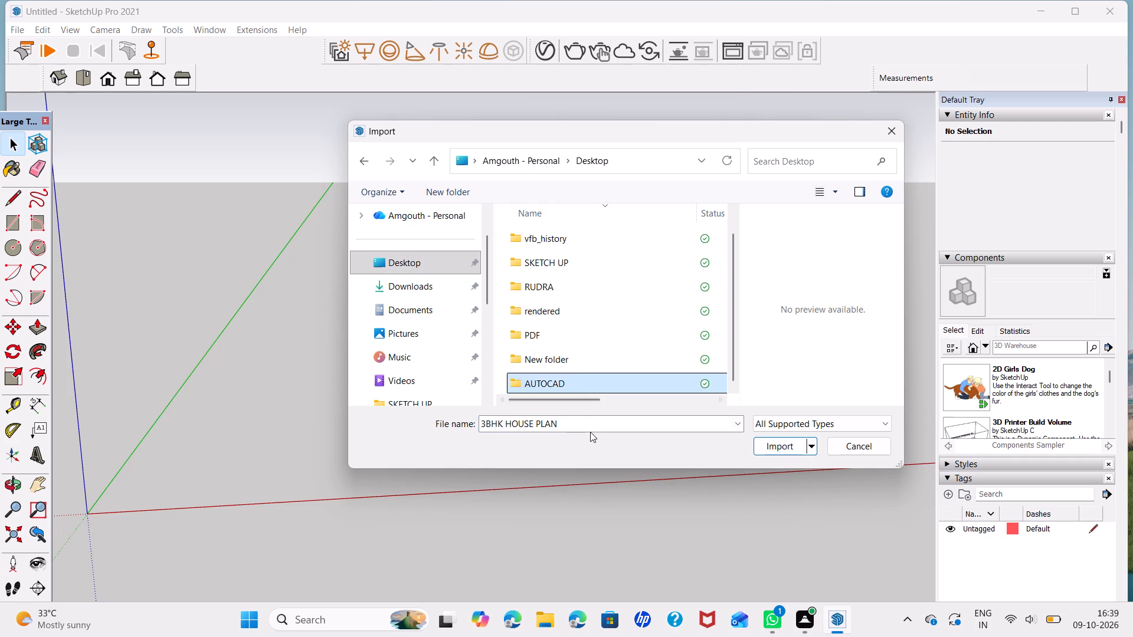
left_click(595, 426)
key("BackSpace")
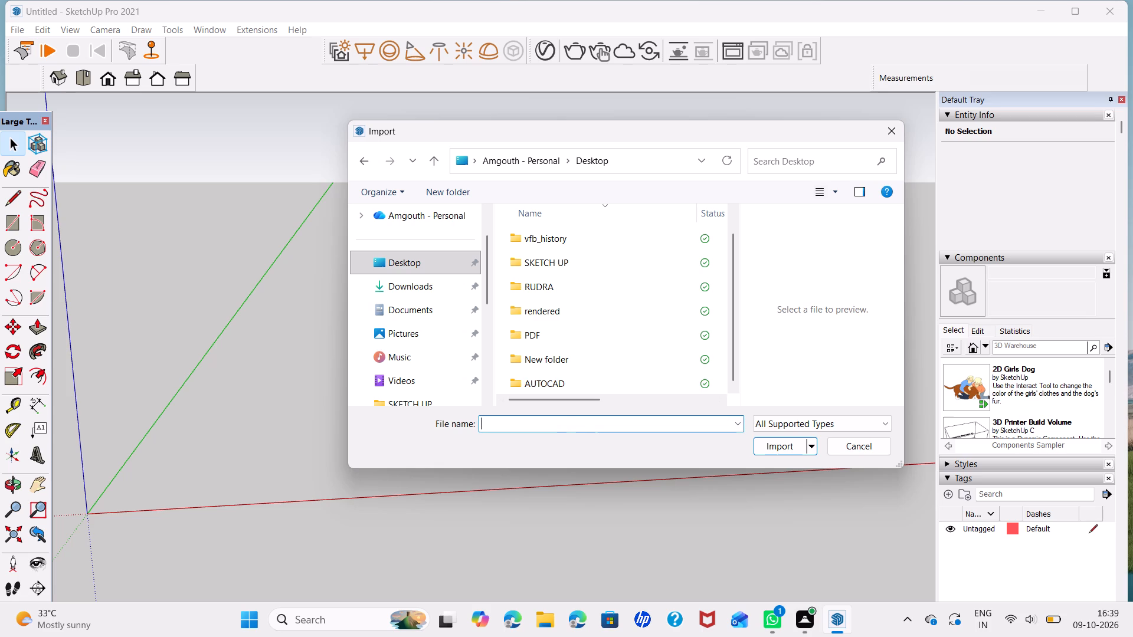
double_click(555, 385)
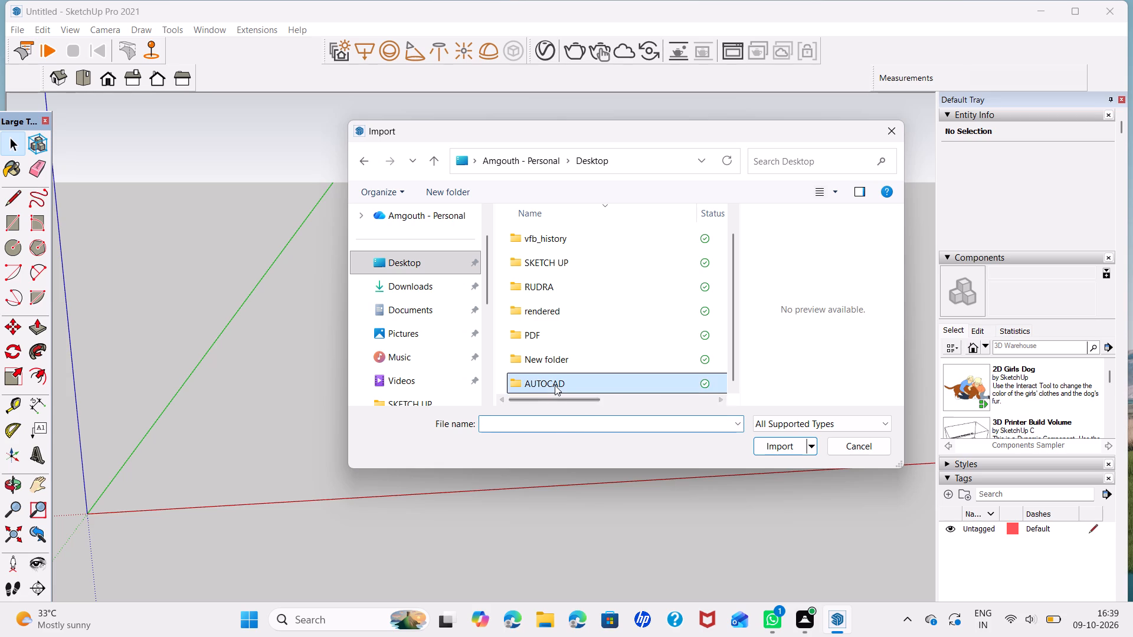
left_click(569, 238)
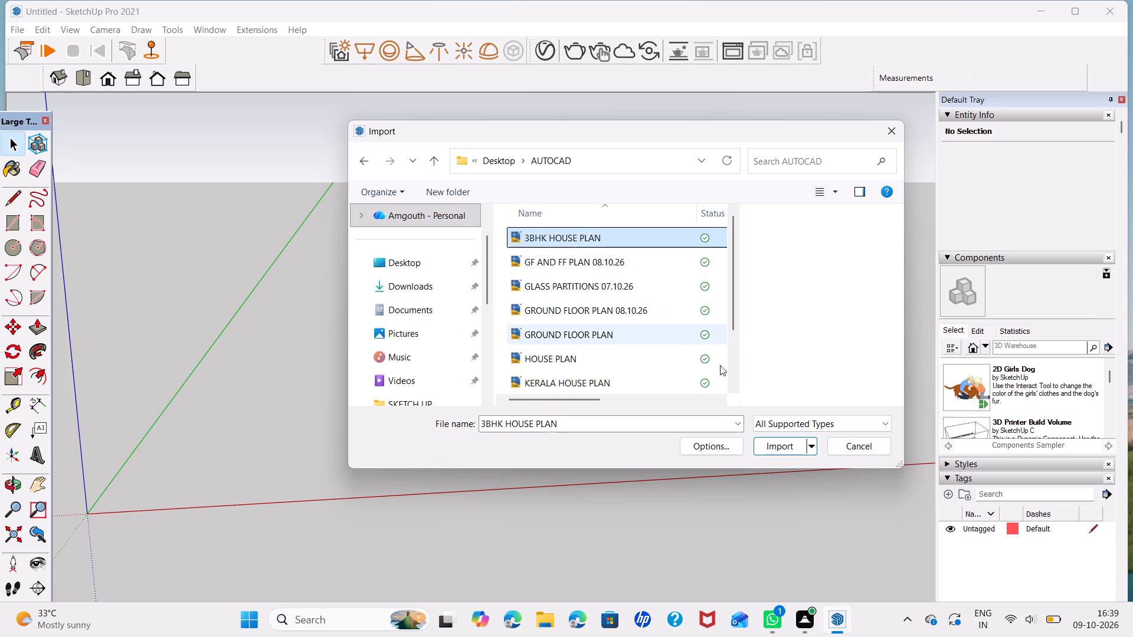
left_click(787, 449)
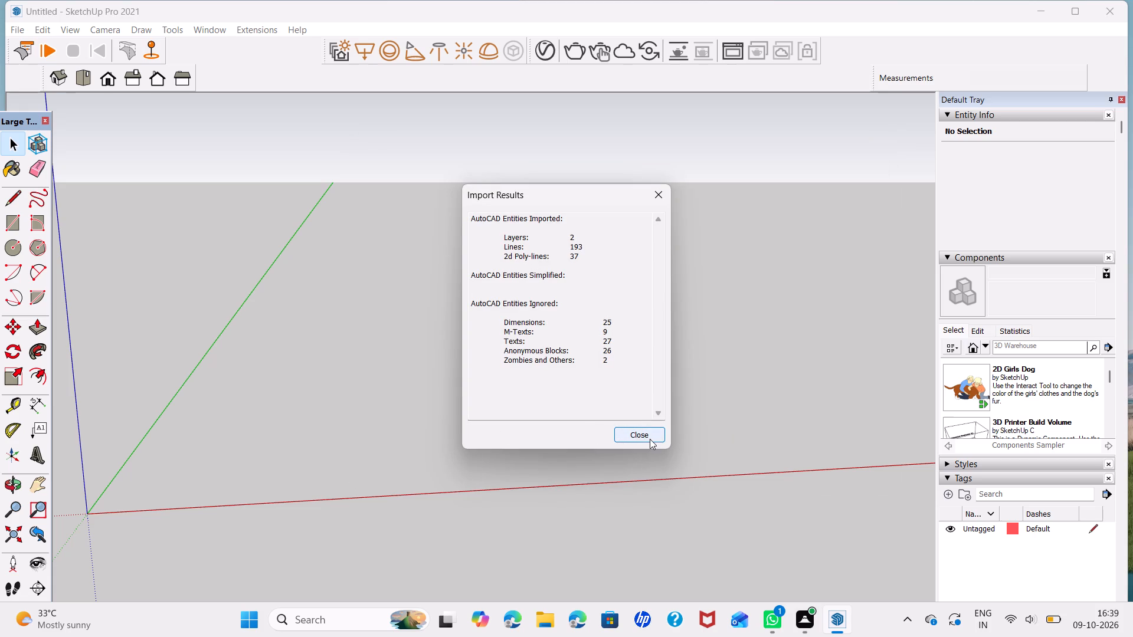
left_click(646, 435)
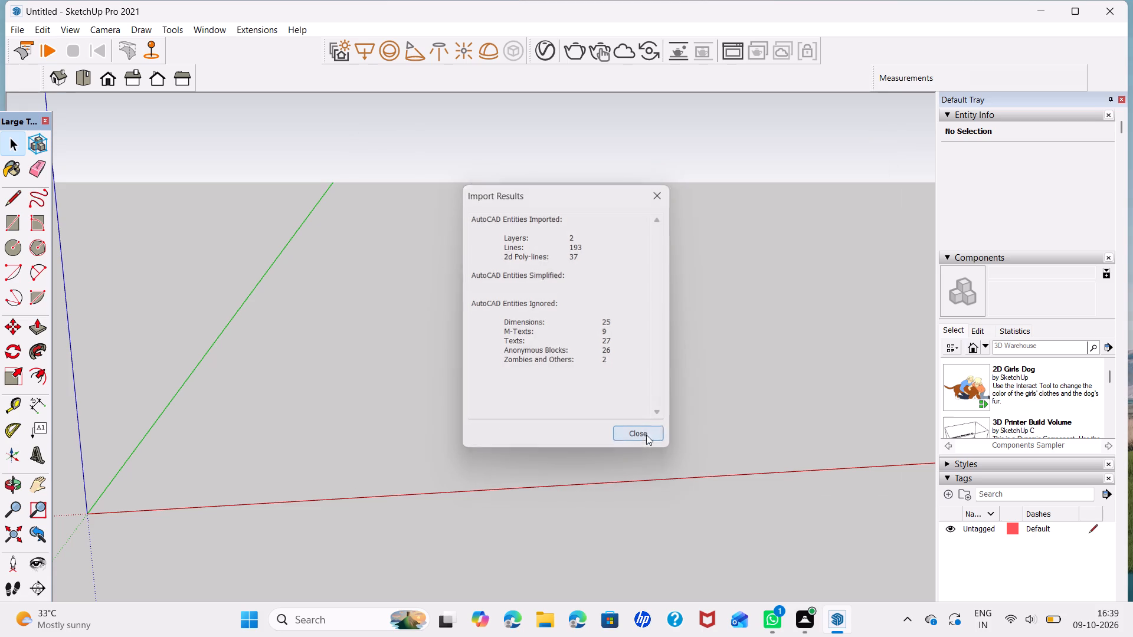
Examine the imported house plan from several angles, closing in on the corner room with the L-shaped counter.
scroll(755, 405, "up", 3)
middle_click_drag(759, 411, 625, 488)
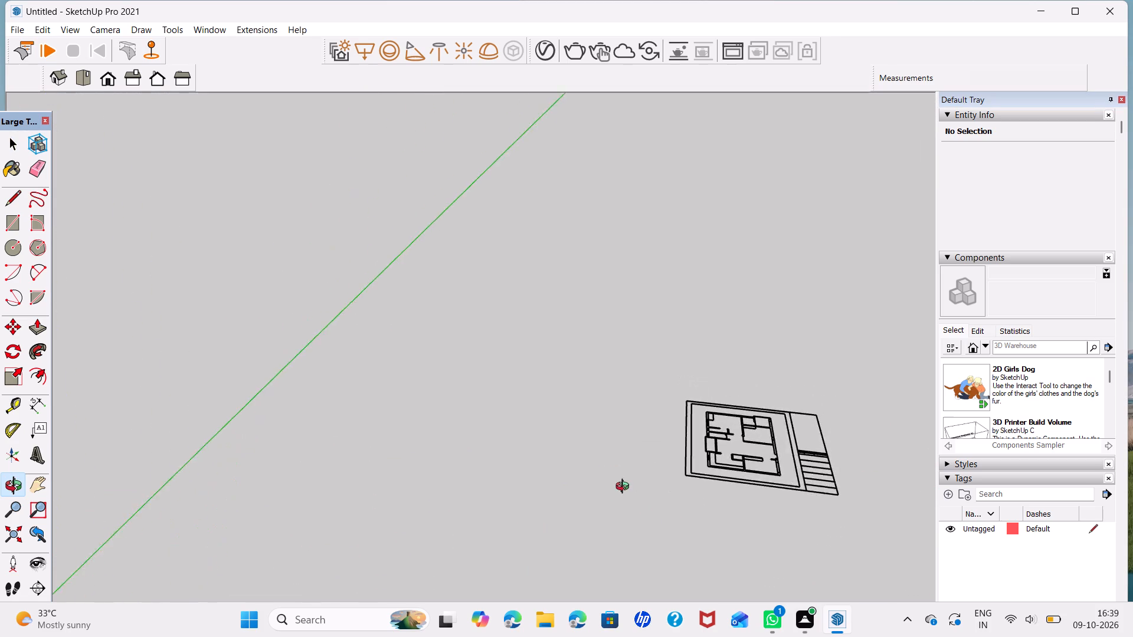
middle_click_drag(625, 488, 606, 540)
scroll(717, 499, "down", 4)
middle_click_drag(746, 508, 603, 531)
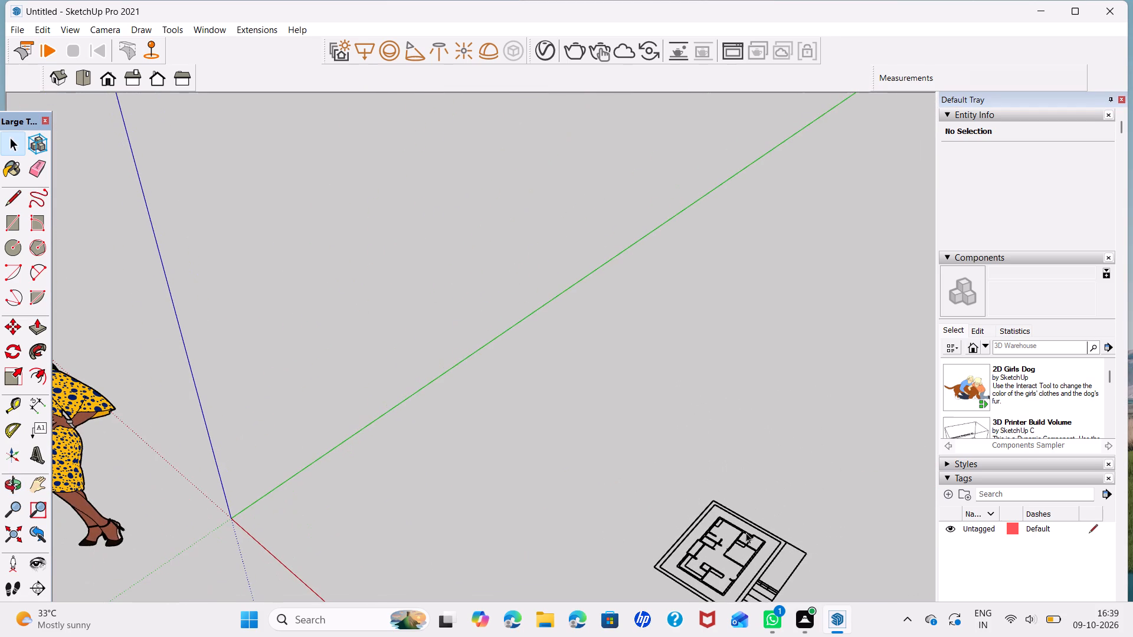
middle_click_drag(695, 551, 621, 451)
scroll(705, 526, "up", 5)
scroll(646, 530, "up", 5)
middle_click_drag(662, 543, 410, 557)
scroll(558, 542, "up", 1)
middle_click_drag(558, 542, 523, 396)
scroll(426, 370, "up", 9)
scroll(507, 394, "down", 3)
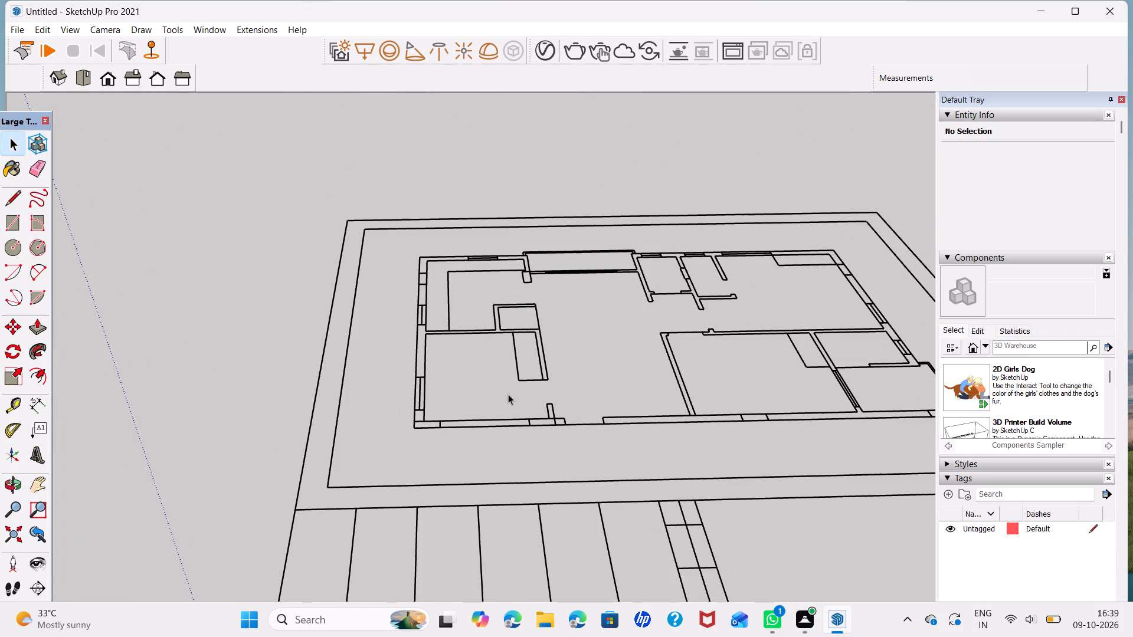
middle_click_drag(407, 452, 963, 457)
middle_click_drag(583, 382, 574, 398)
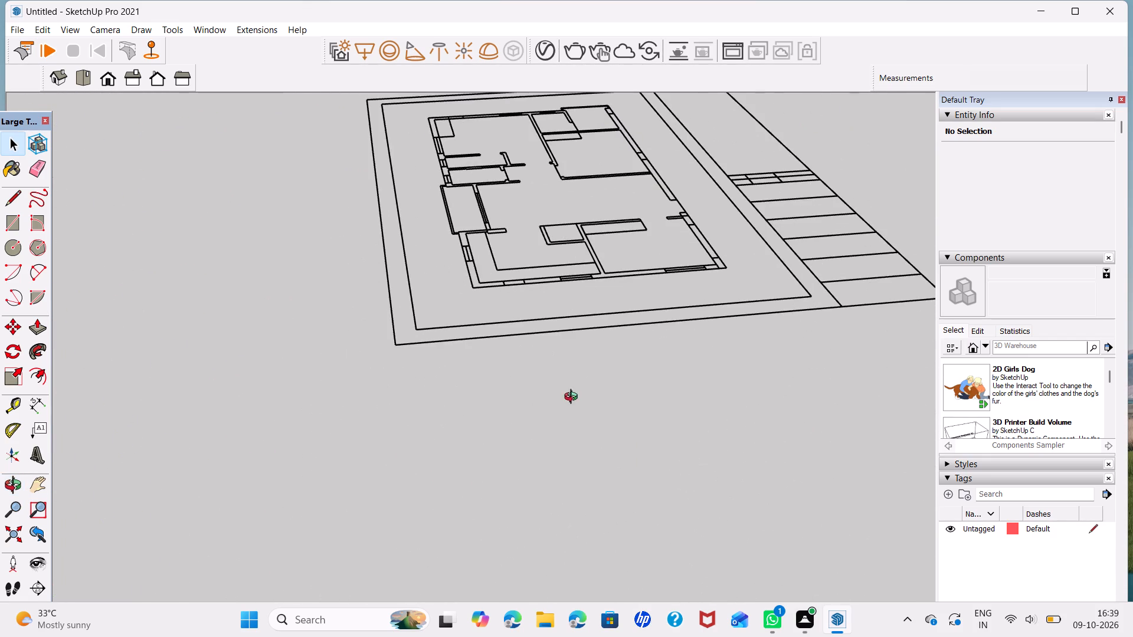
middle_click_drag(574, 398, 528, 564)
scroll(482, 439, "up", 2)
middle_click_drag(488, 423, 500, 430)
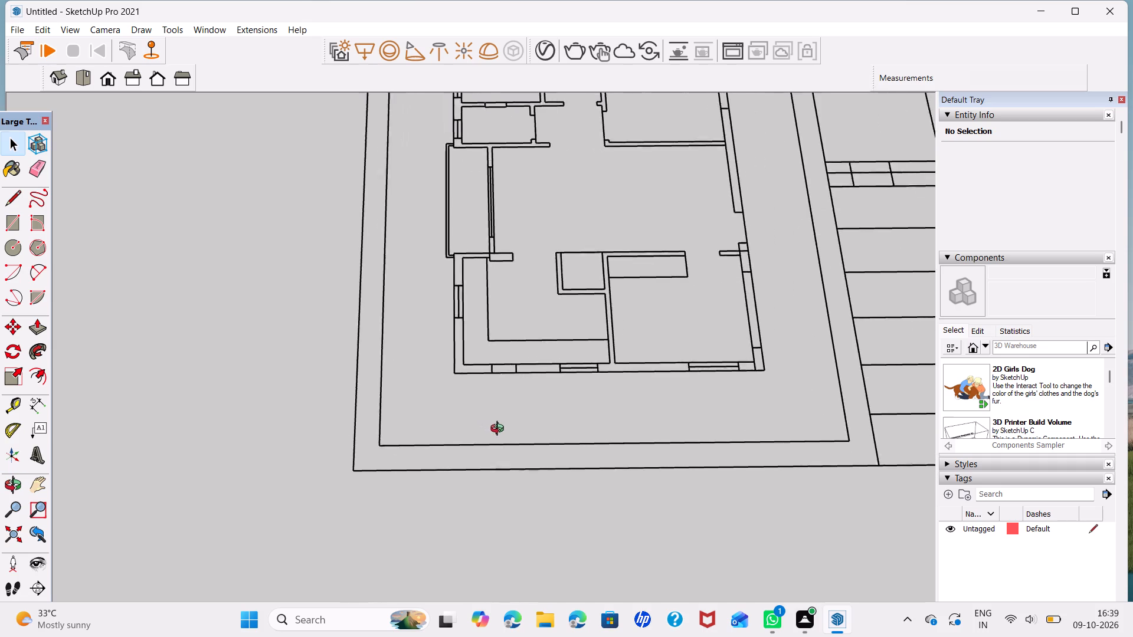
middle_click_drag(500, 430, 501, 469)
middle_click_drag(483, 471, 467, 467)
middle_click_drag(532, 354, 554, 475, "shift")
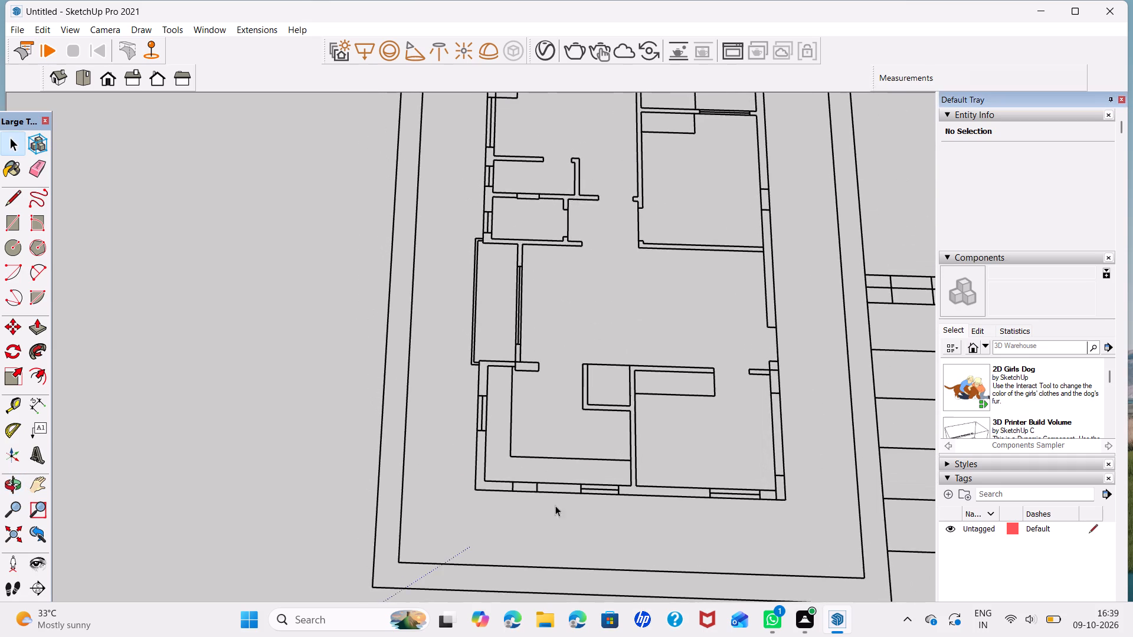
middle_click_drag(555, 505, 564, 518)
scroll(526, 493, "up", 5)
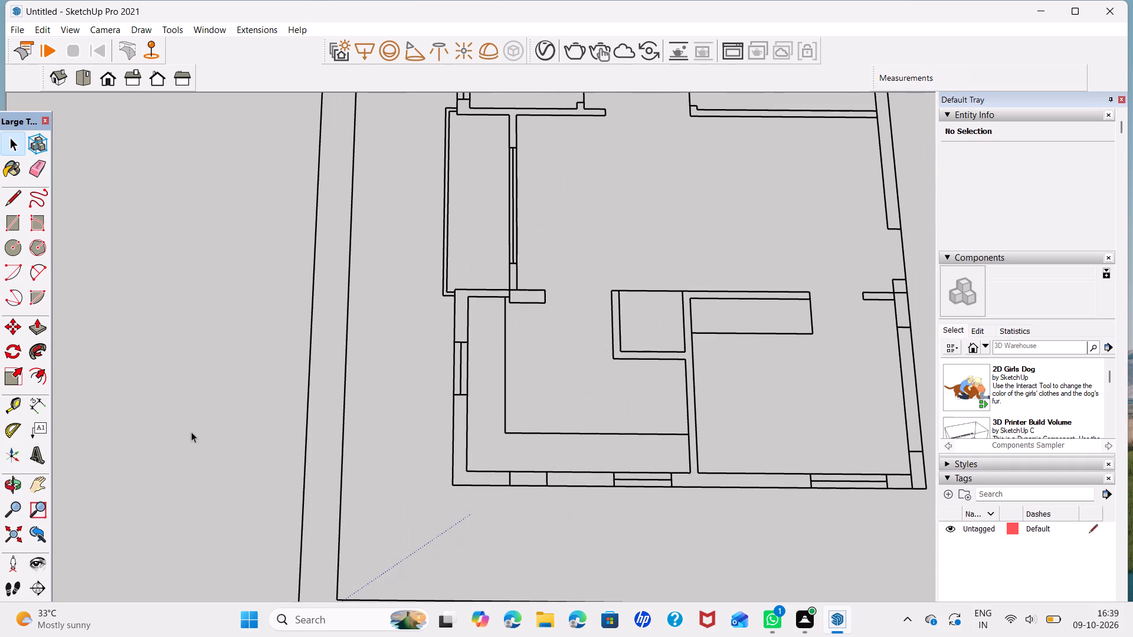
Measure the inner length of the outer wall along the L-shaped counter in the corner room, without keeping the dimension.
left_click(34, 409)
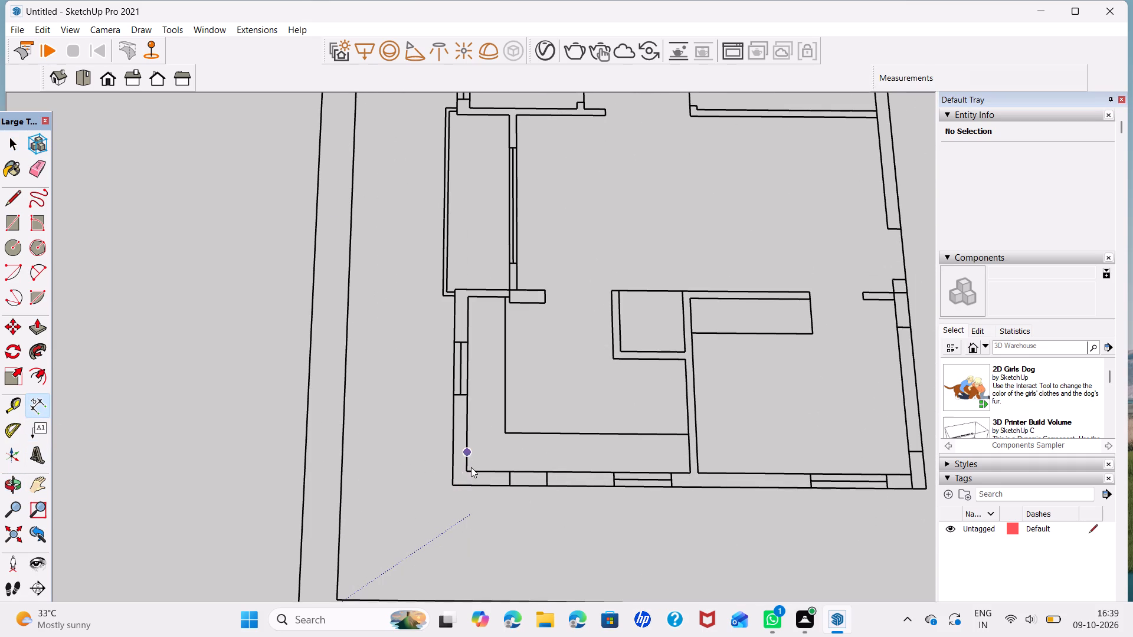
left_click(471, 470)
left_click(690, 471)
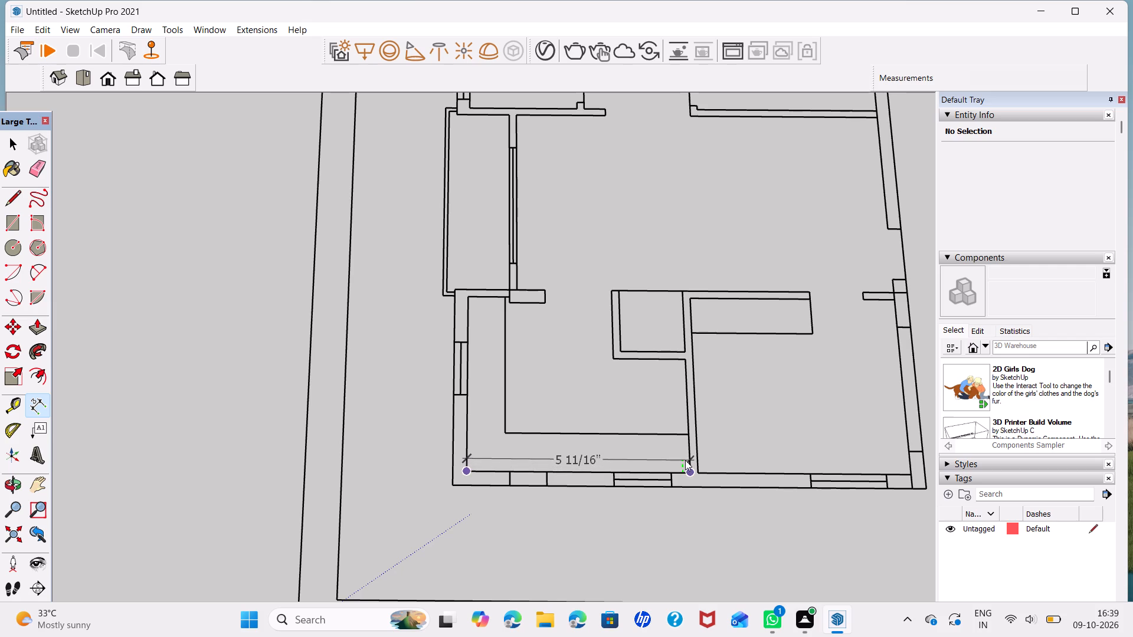
key("Escape")
scroll(566, 389, "down", 6)
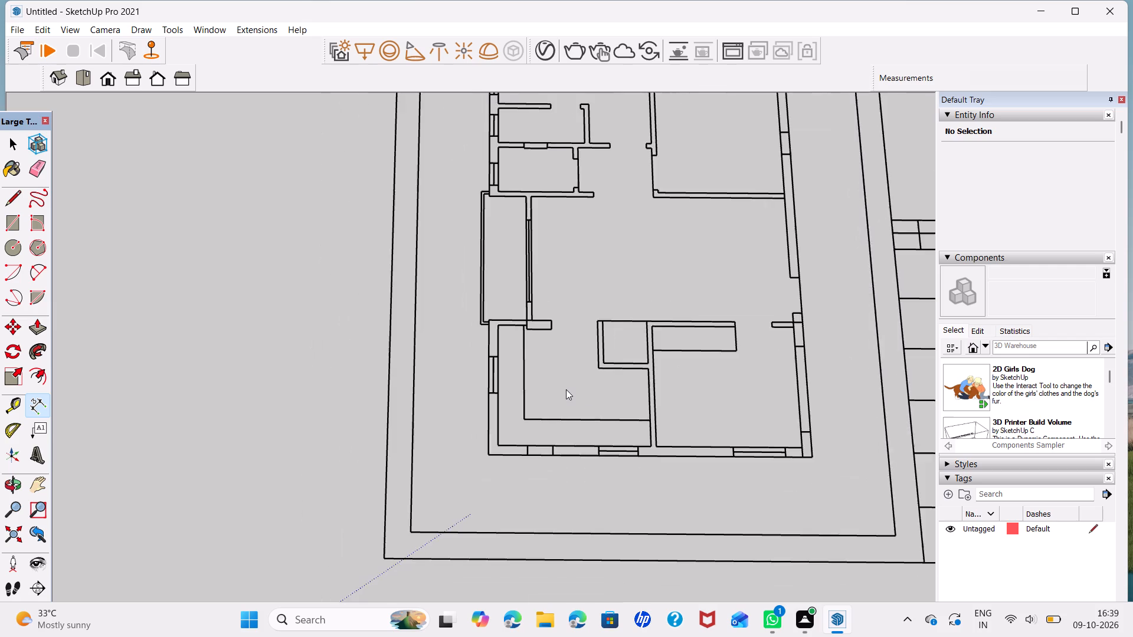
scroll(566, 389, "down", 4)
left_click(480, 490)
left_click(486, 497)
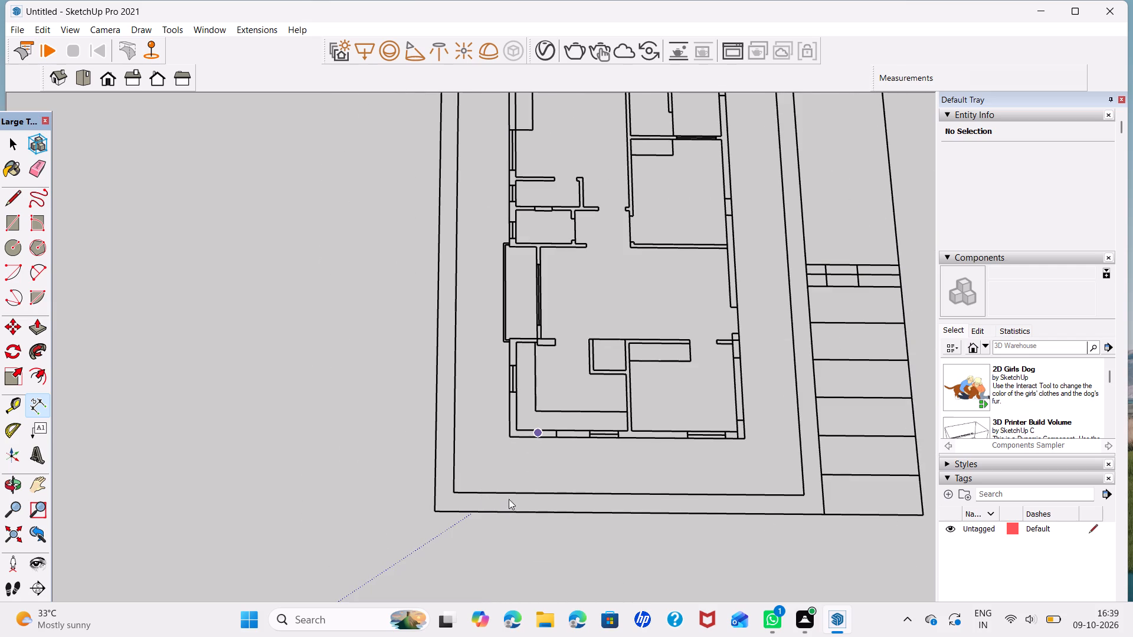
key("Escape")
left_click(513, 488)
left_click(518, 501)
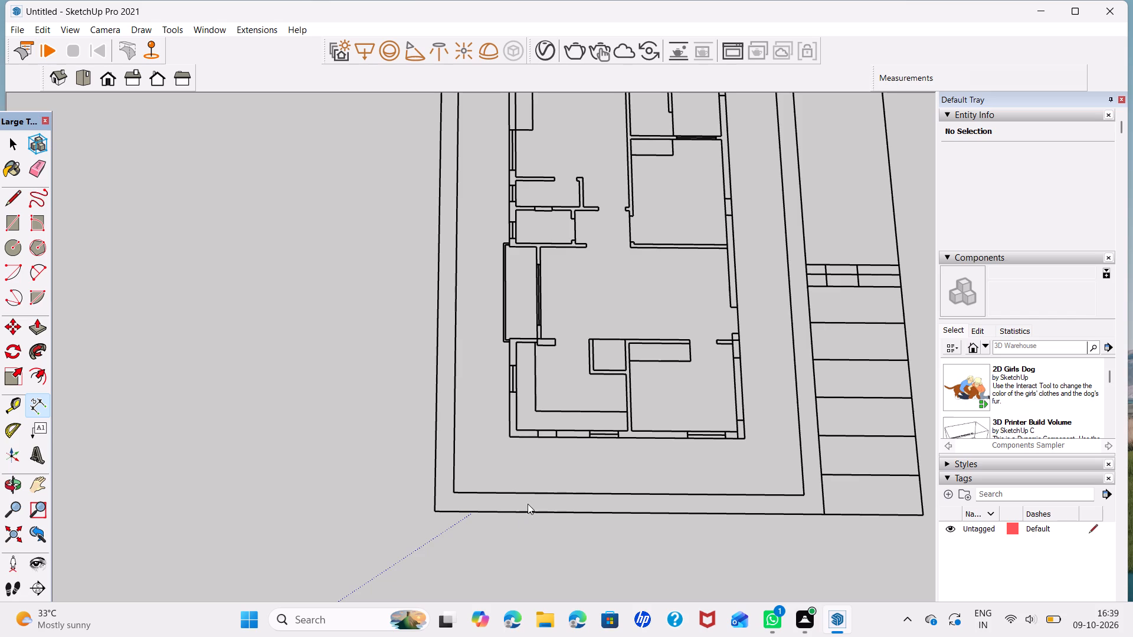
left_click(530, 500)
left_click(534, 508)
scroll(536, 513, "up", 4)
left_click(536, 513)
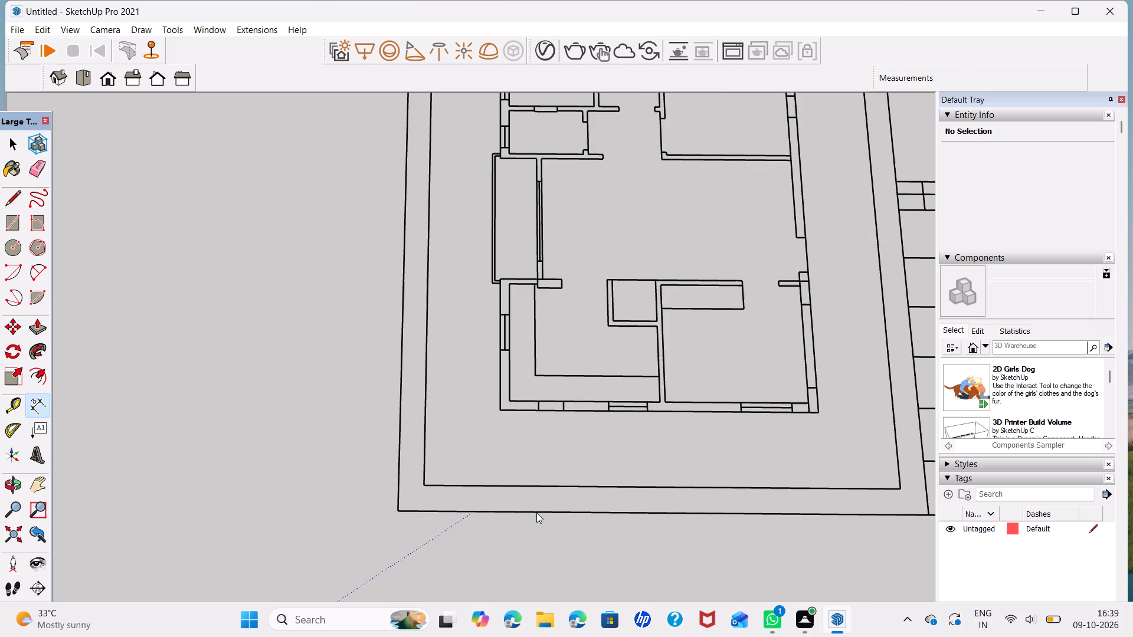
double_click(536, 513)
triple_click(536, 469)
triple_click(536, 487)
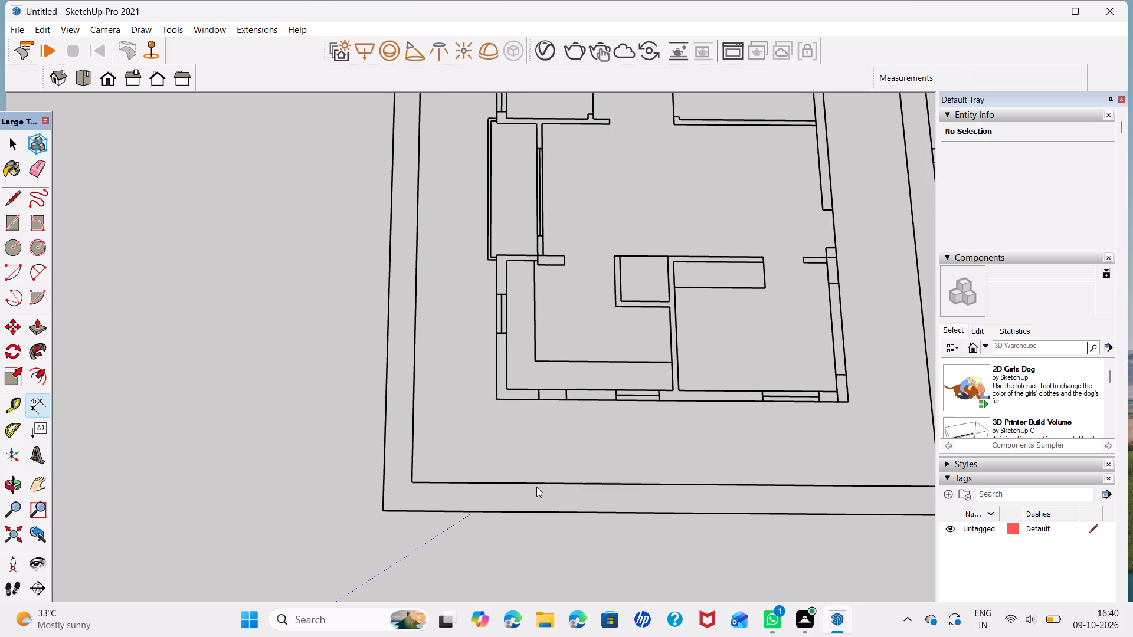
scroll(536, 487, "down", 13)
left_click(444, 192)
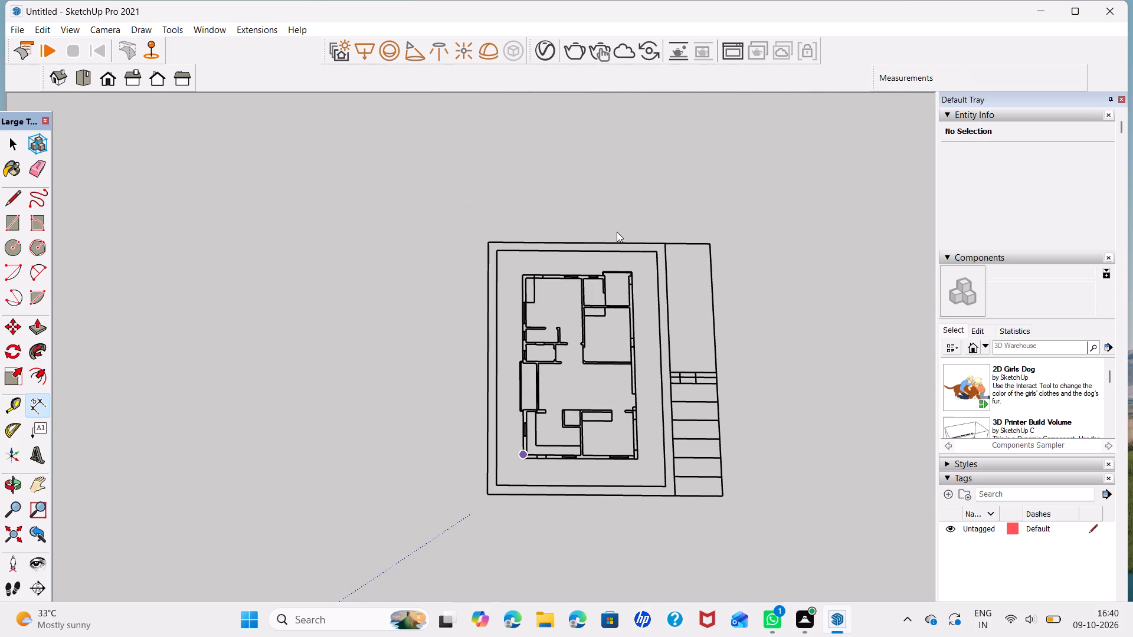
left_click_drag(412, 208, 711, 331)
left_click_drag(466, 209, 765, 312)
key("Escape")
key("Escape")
Scale the imported house plan component along the red axis by a factor of about 2, from its outer long side.
key("space")
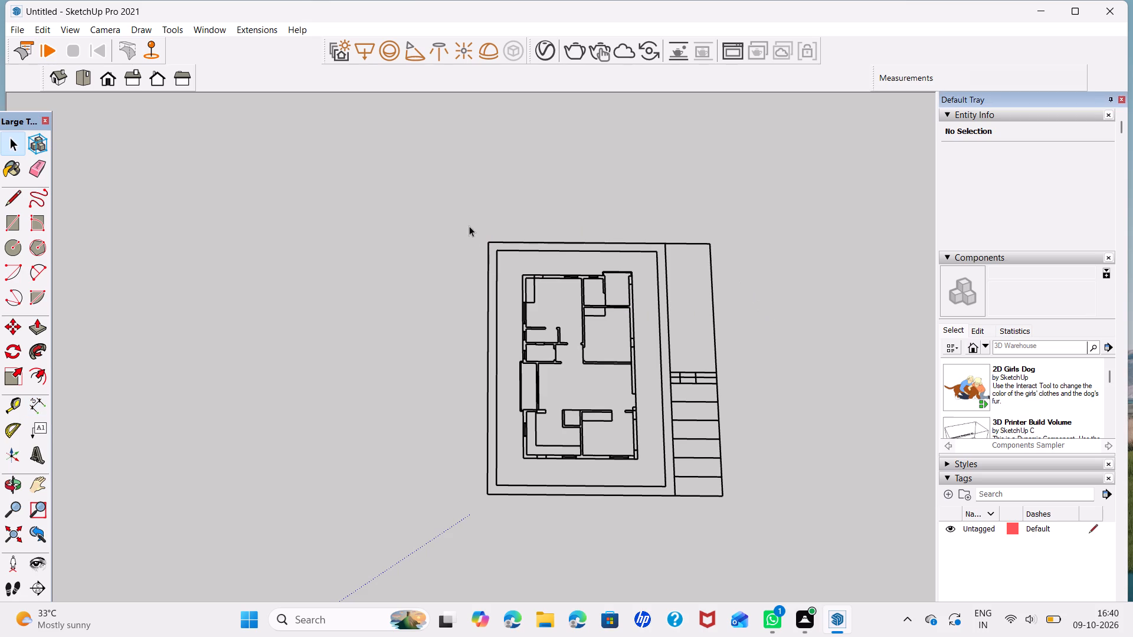
left_click(469, 226)
left_click(489, 268)
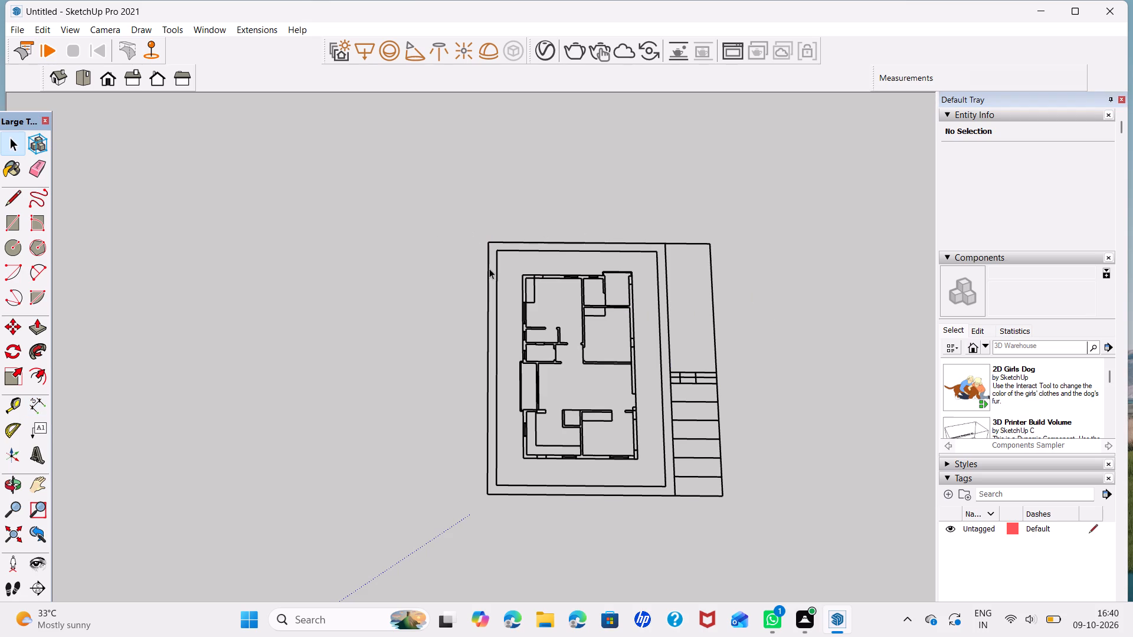
key("s")
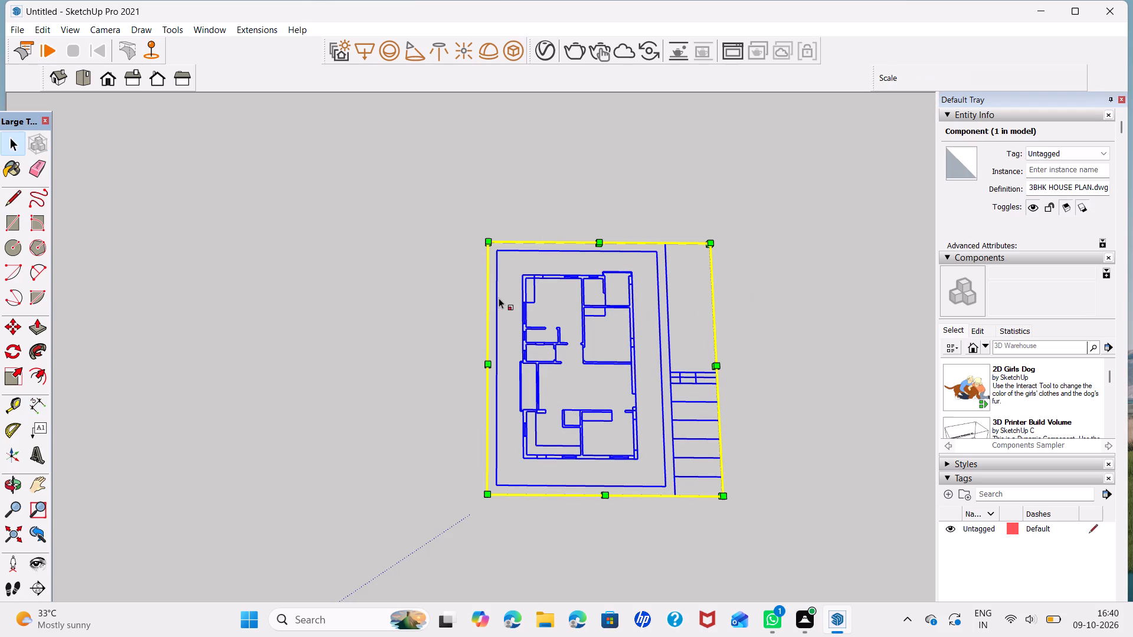
middle_click_drag(487, 375, 636, 238)
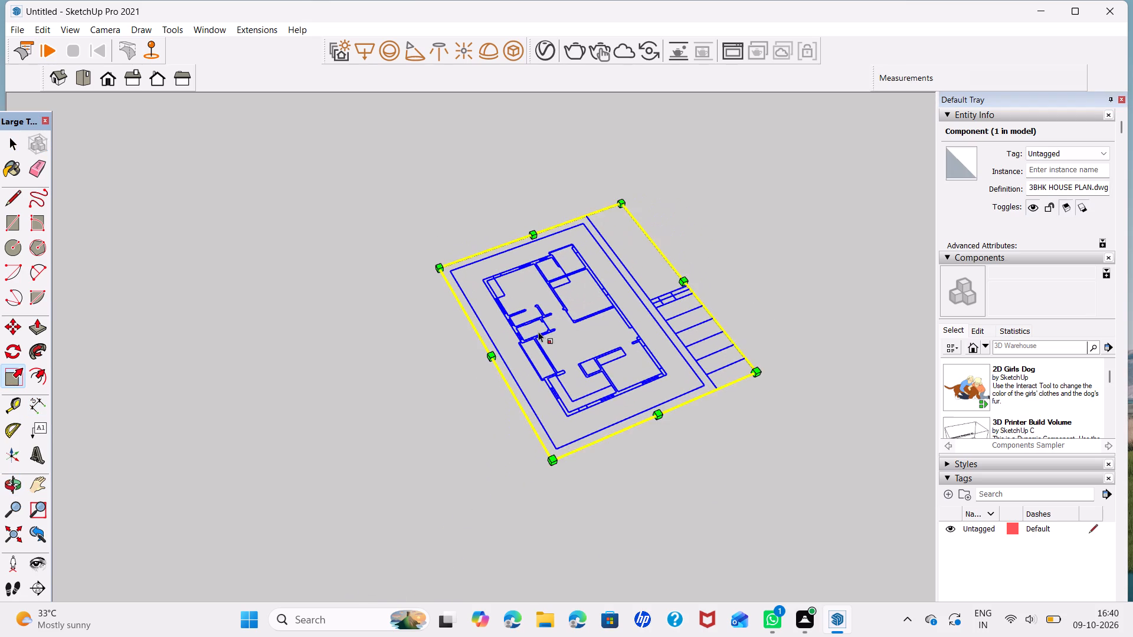
scroll(484, 362, "up", 10)
middle_click_drag(484, 362, 526, 257)
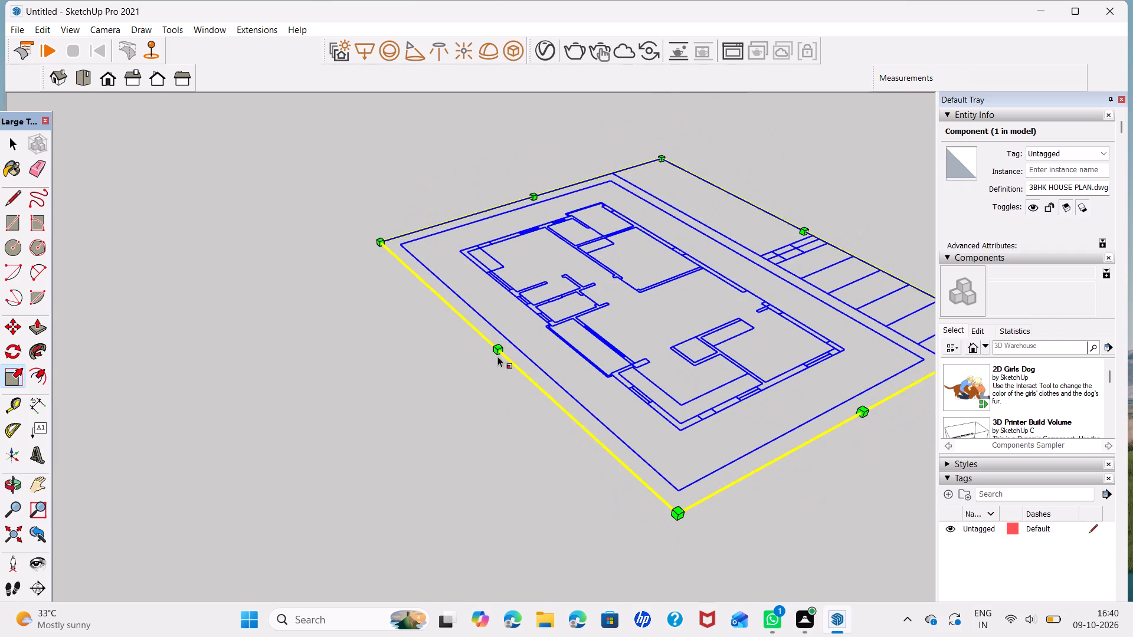
scroll(516, 343, "up", 6)
left_click(486, 354)
scroll(301, 472, "down", 4)
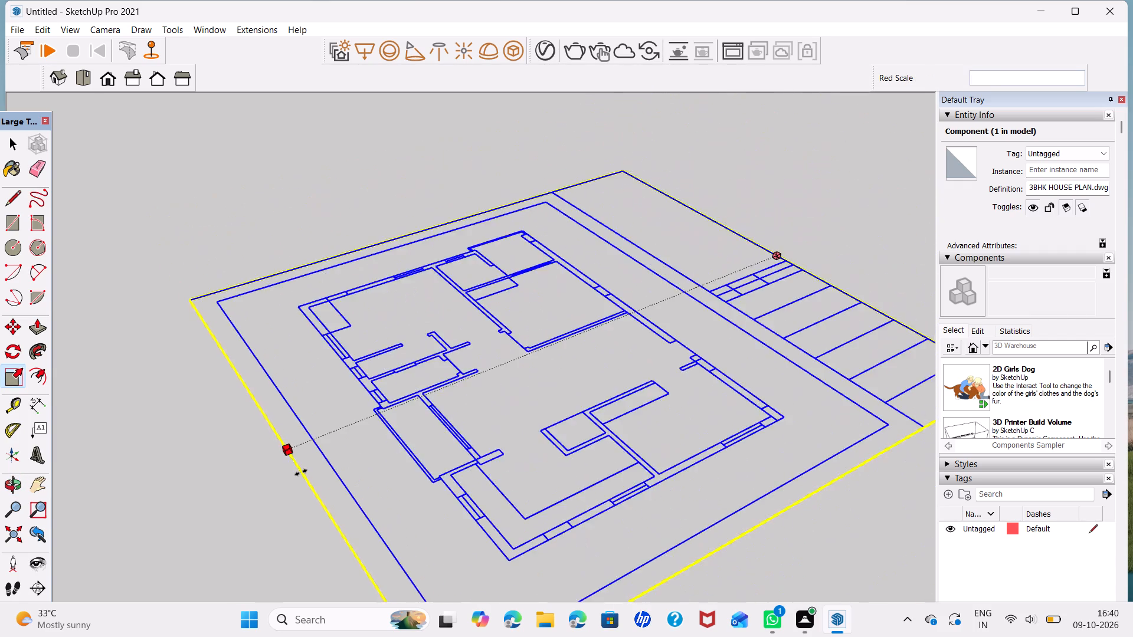
scroll(301, 472, "down", 13)
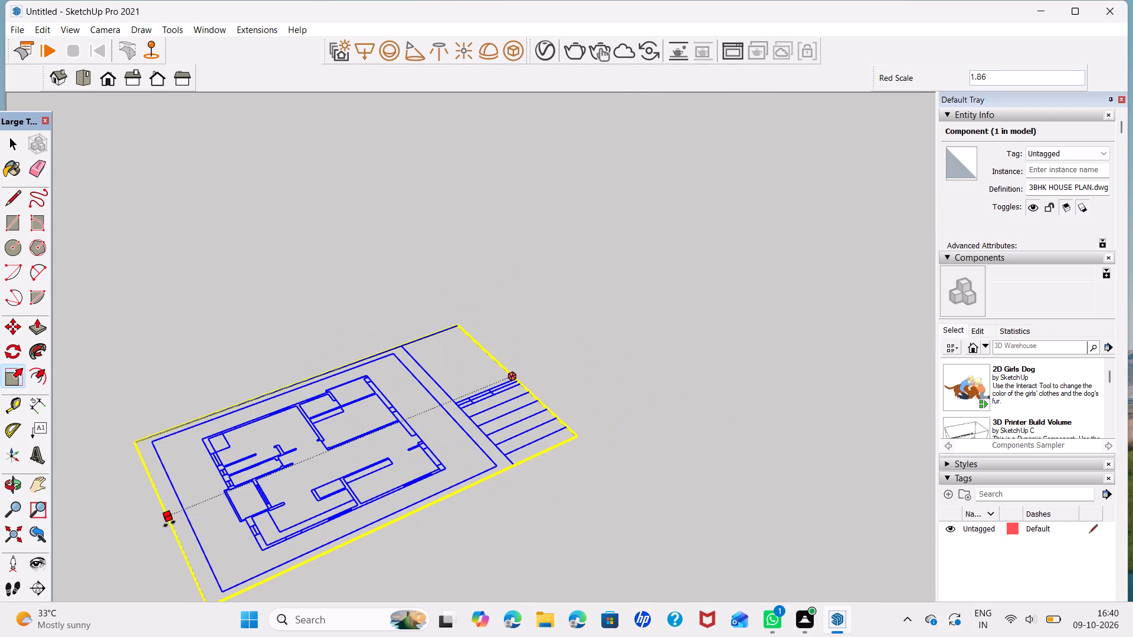
middle_click_drag(169, 524, 152, 462)
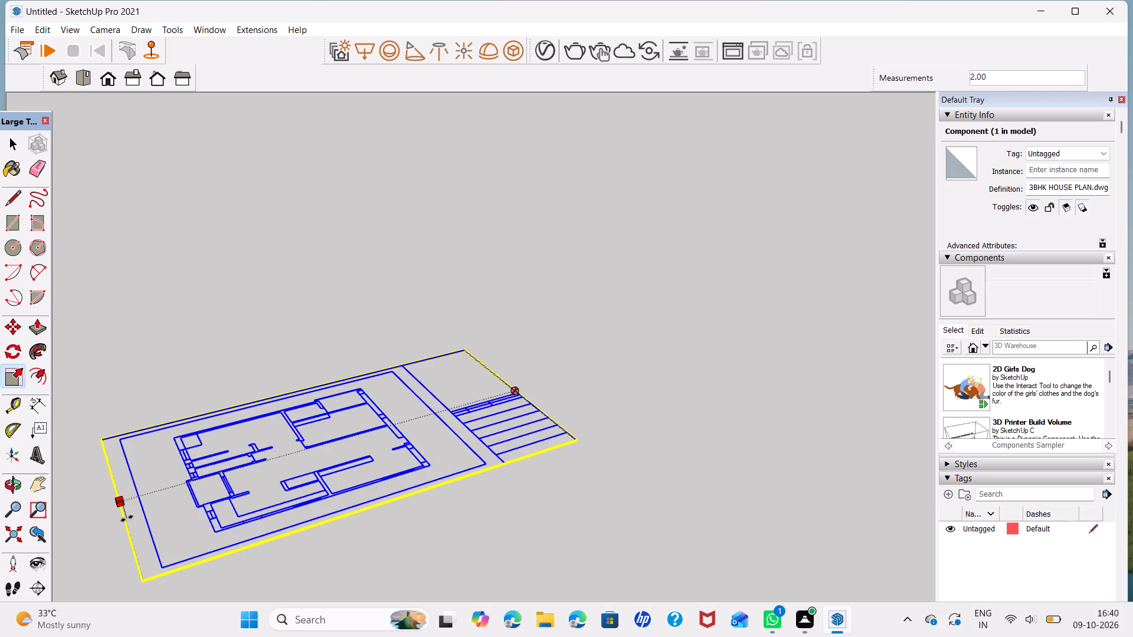
left_click(127, 518)
Scale the house plan component along the green axis by a factor of about 3.
left_click(381, 504)
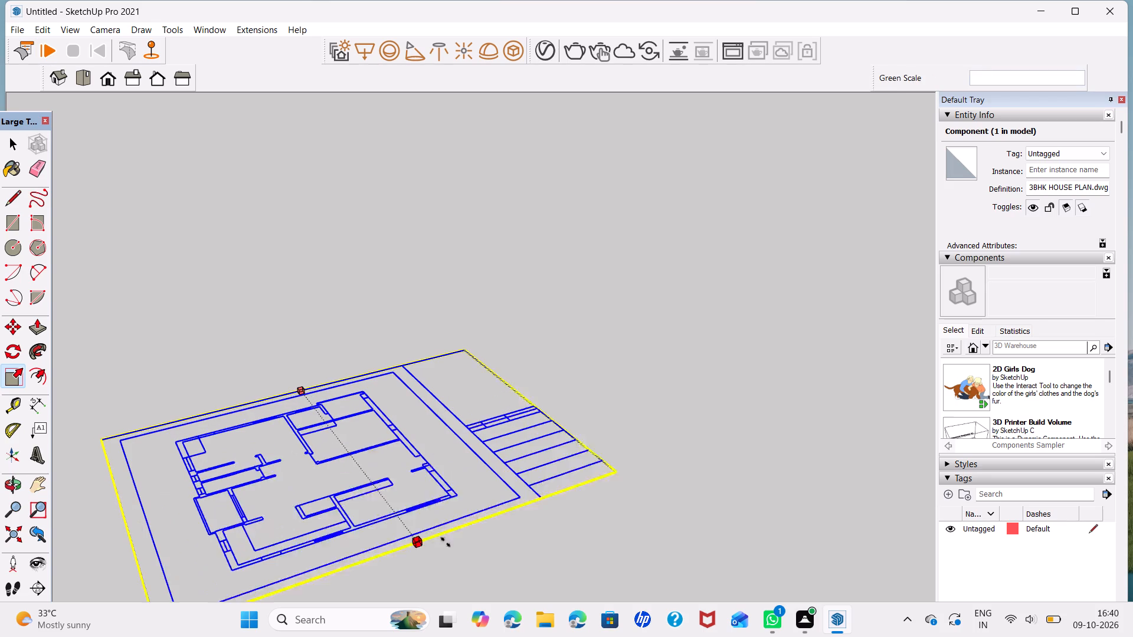
scroll(483, 566, "down", 3)
middle_click_drag(484, 562, 379, 390, "shift")
scroll(461, 510, "down", 2)
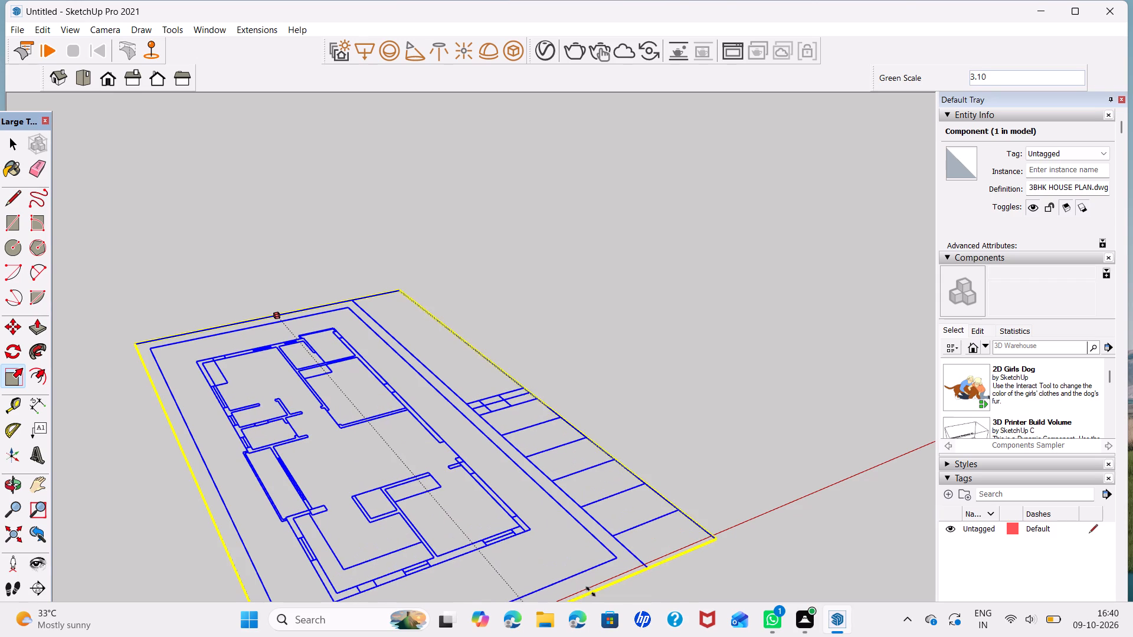
left_click(591, 591)
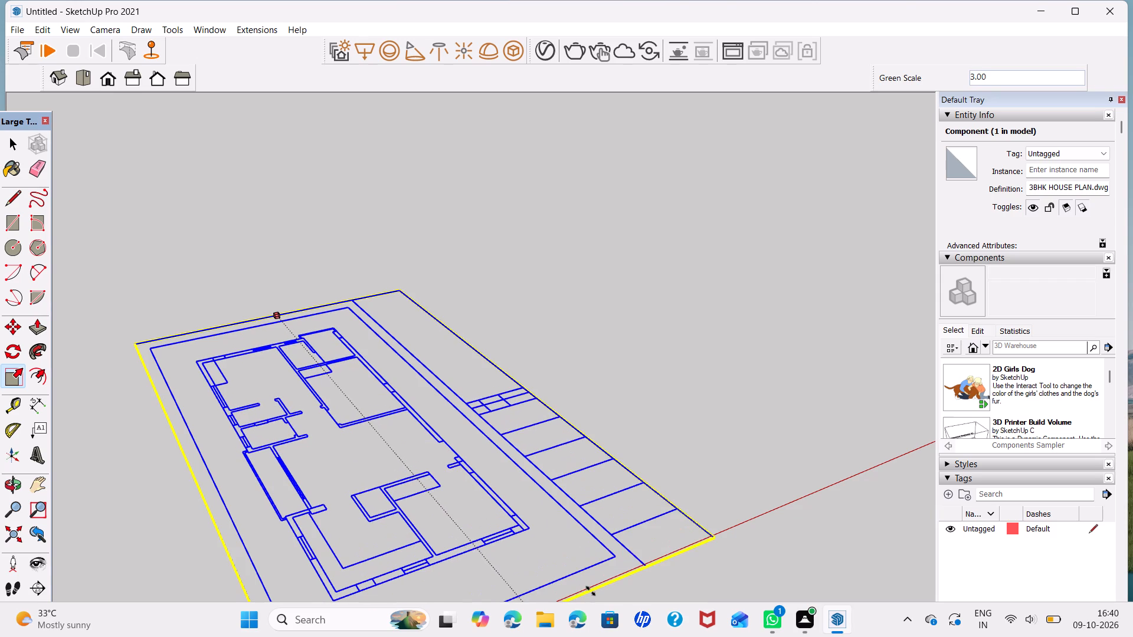
scroll(418, 395, "down", 4)
Scale the house plan component along the red axis again, by a factor of about 2.24.
middle_click_drag(415, 456, 783, 354)
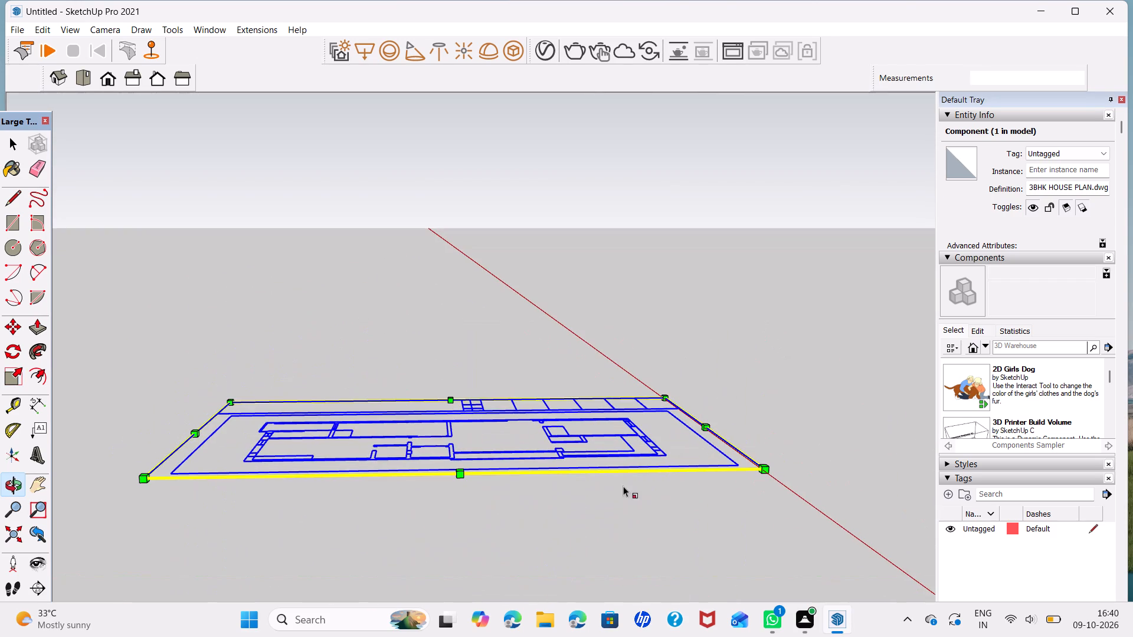
left_click(463, 475)
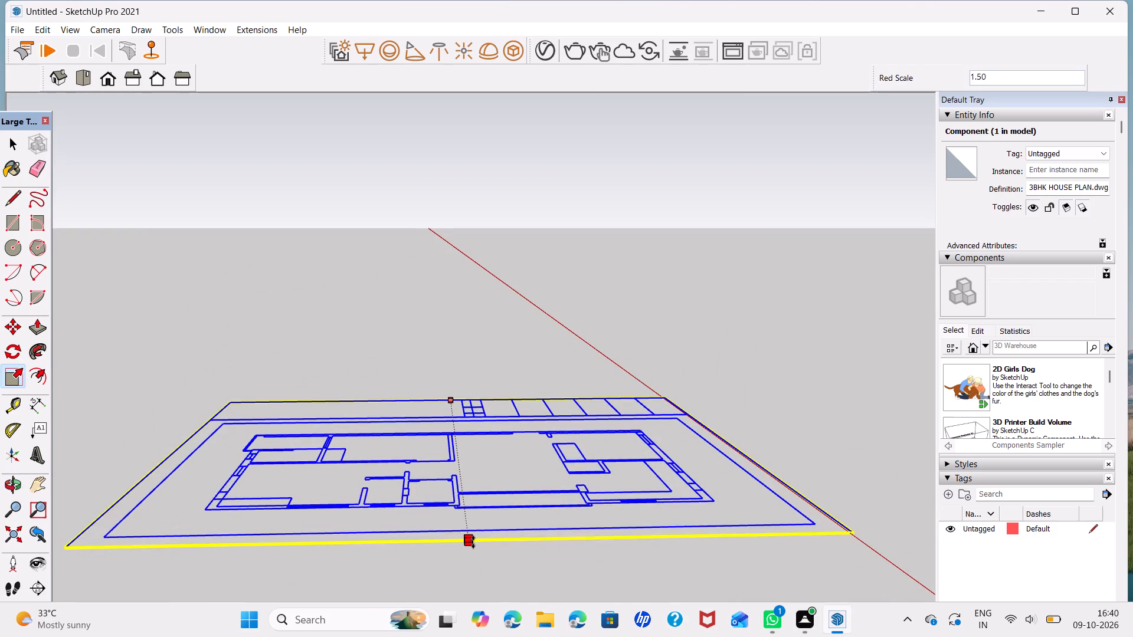
scroll(474, 549, "down", 2)
middle_click_drag(474, 549, 481, 603)
left_click(481, 603)
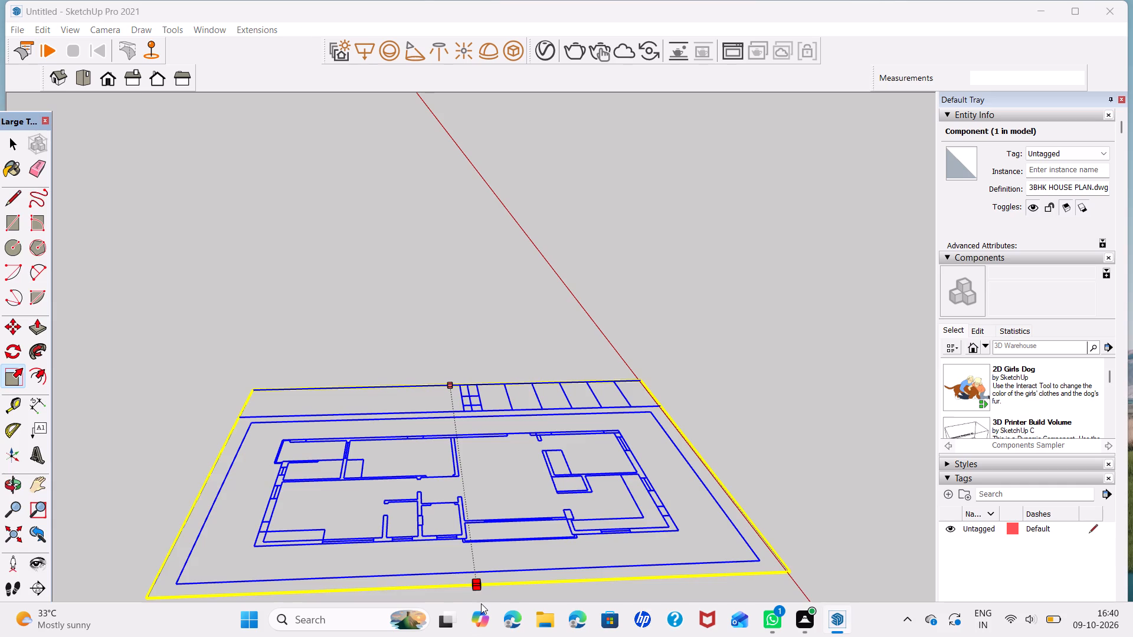
scroll(563, 549, "down", 2)
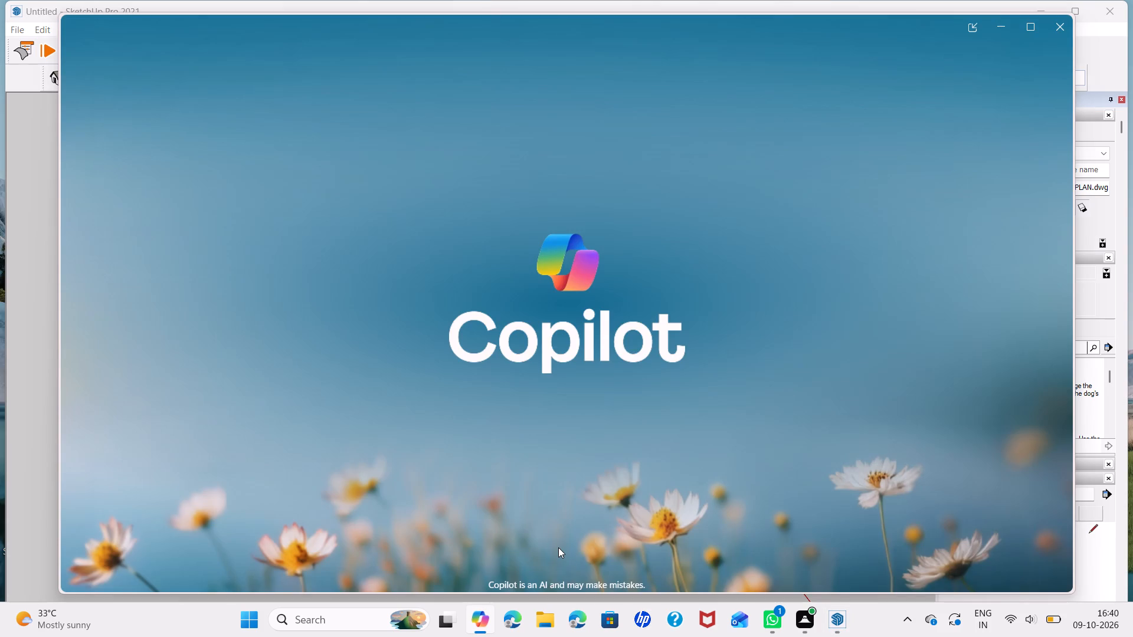
left_click(1055, 29)
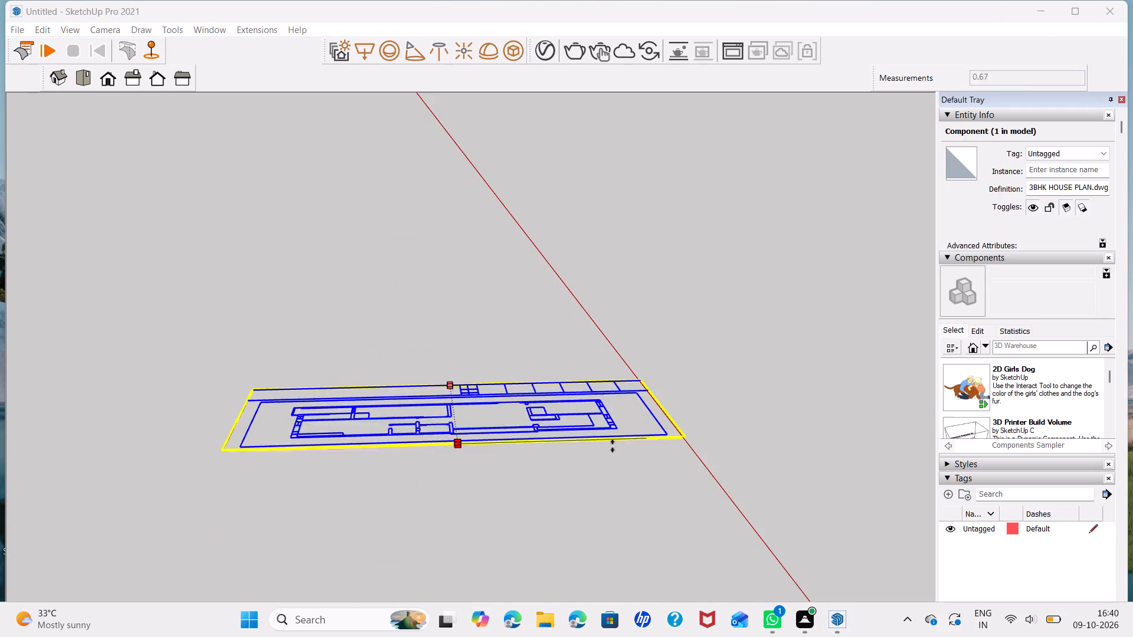
middle_click_drag(559, 514, 529, 349, "shift")
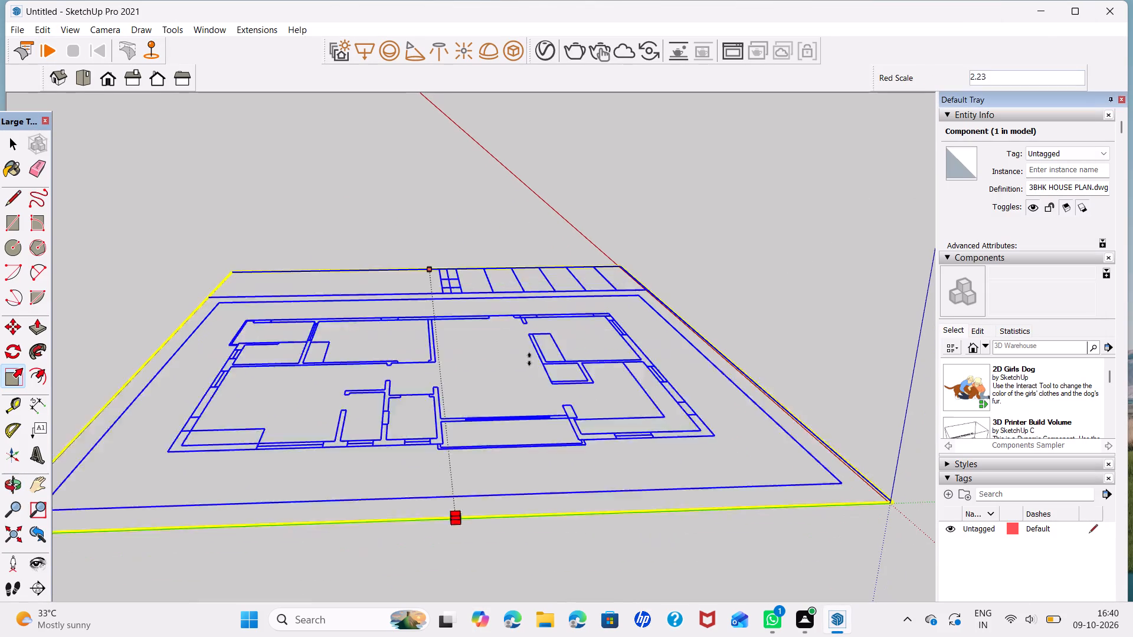
left_click(559, 515)
Stretch the house plan component along the green axis, away from the origin, by a factor of about 1.81.
scroll(515, 419, "down", 3)
middle_click_drag(621, 421, 0, 510)
scroll(365, 419, "up", 1)
middle_click_drag(336, 389, 425, 526)
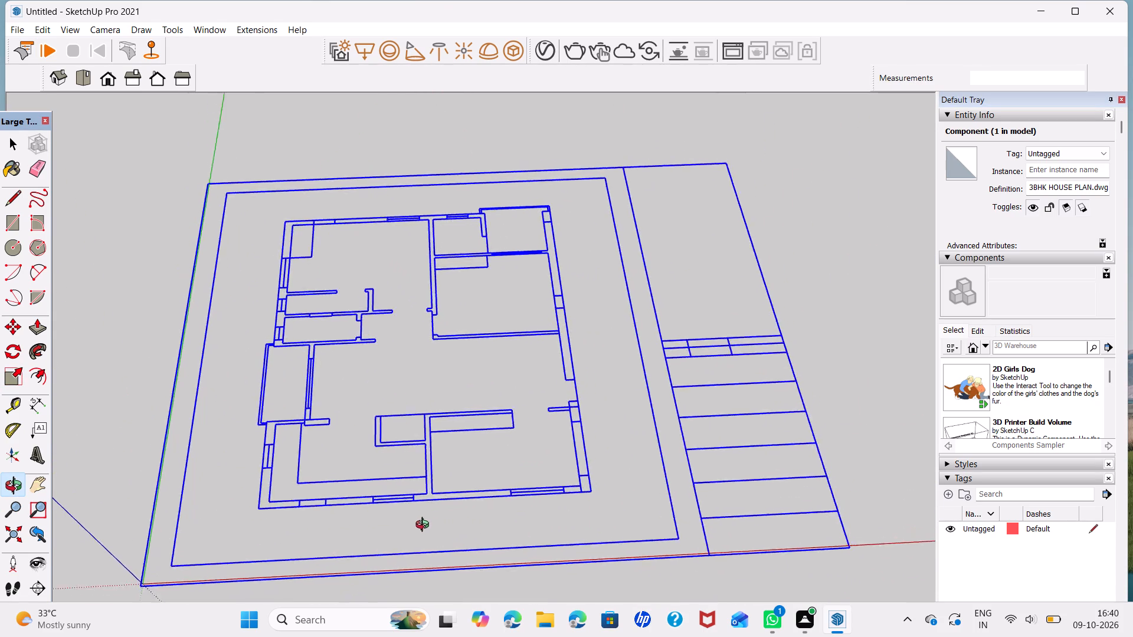
middle_click_drag(425, 526, 414, 524)
scroll(418, 494, "down", 11)
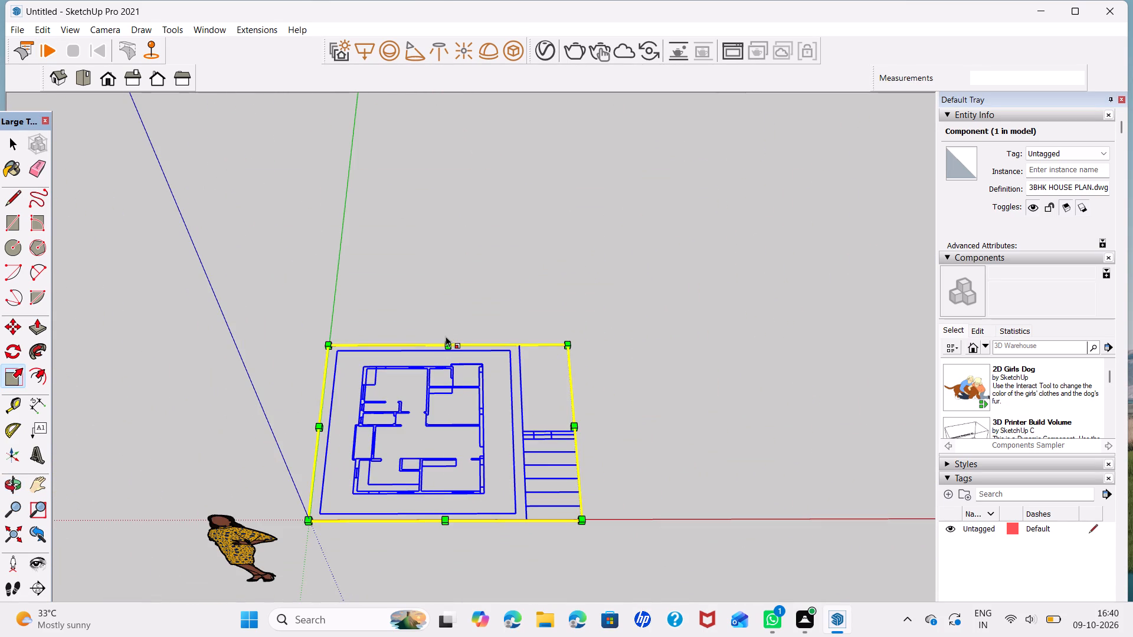
left_click(447, 344)
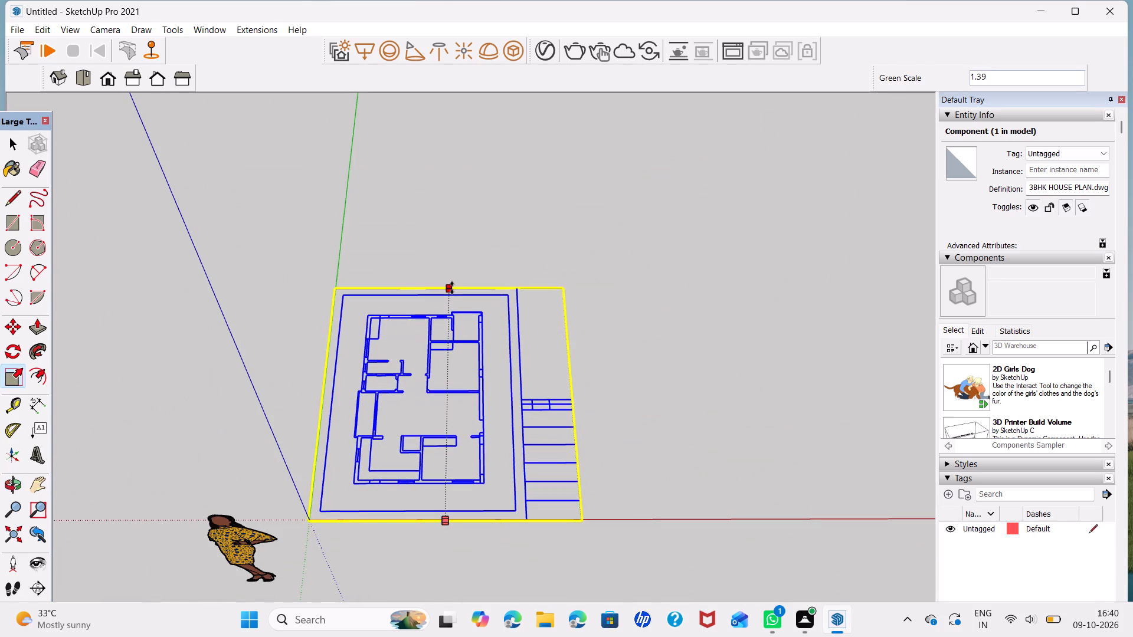
left_click(464, 232)
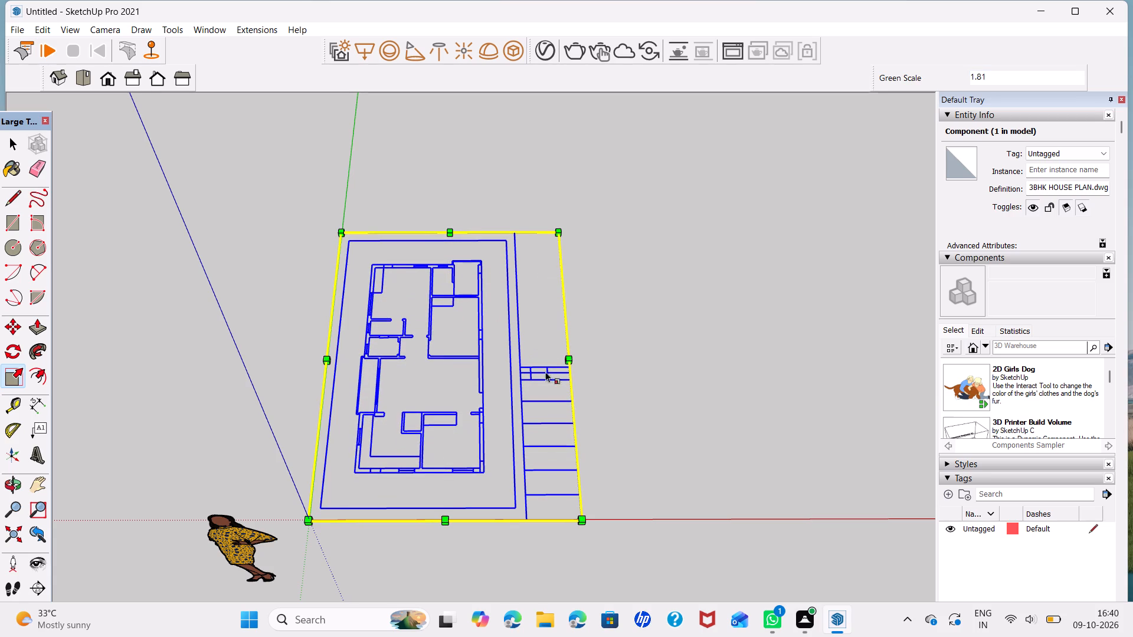
Dimension the outer wall along the corner room with the L-shaped counter, from the house corner to the partition wall.
key("space")
scroll(404, 467, "up", 9)
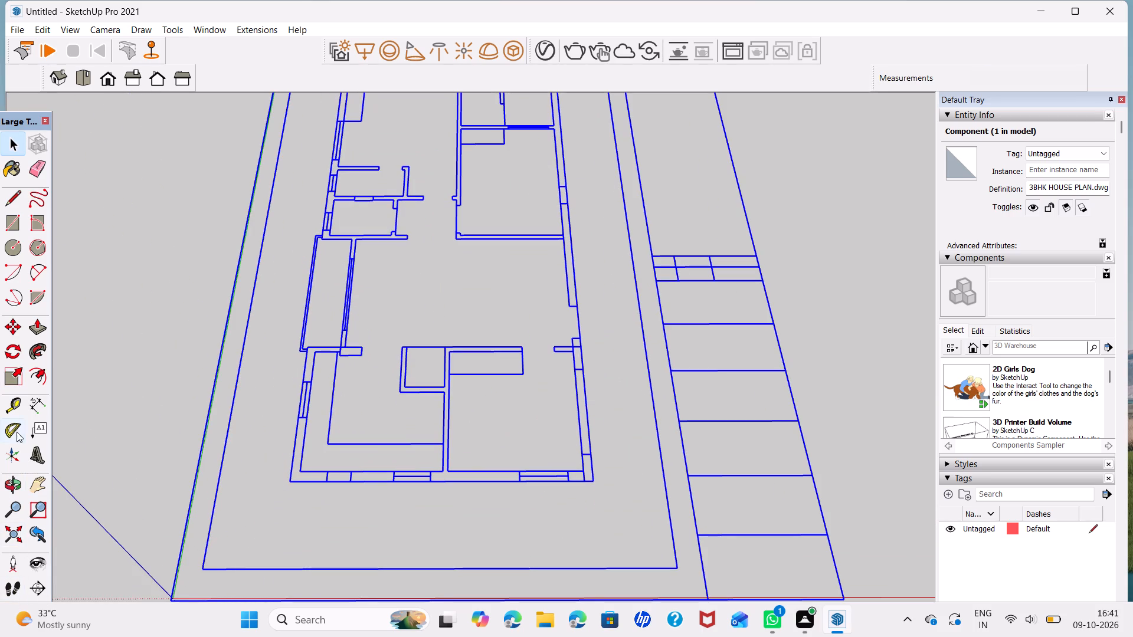
left_click(38, 409)
left_click(293, 481)
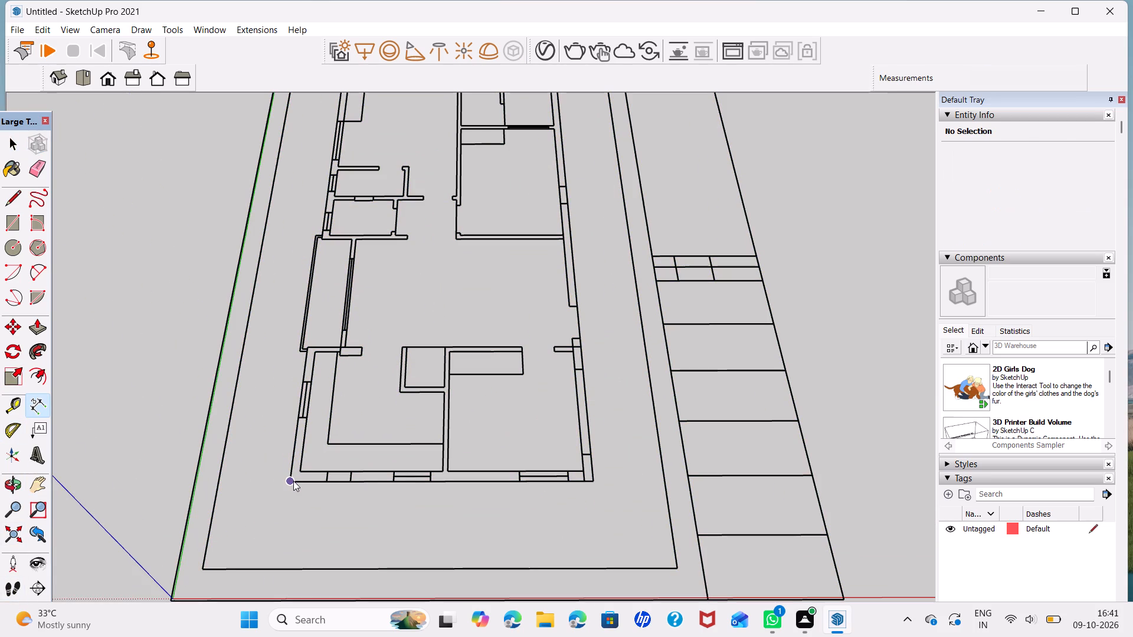
left_click(443, 484)
left_click(435, 522)
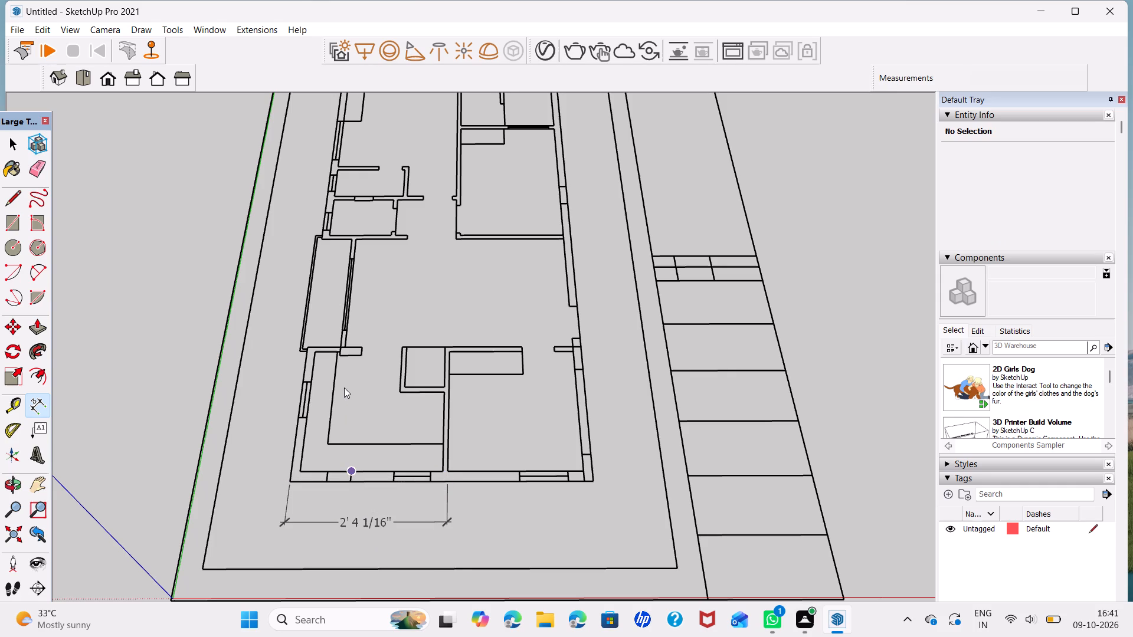
key("Escape")
Delete the dimension placed outside the corner room's outer wall.
scroll(478, 425, "down", 2)
scroll(542, 428, "down", 2)
key("Escape")
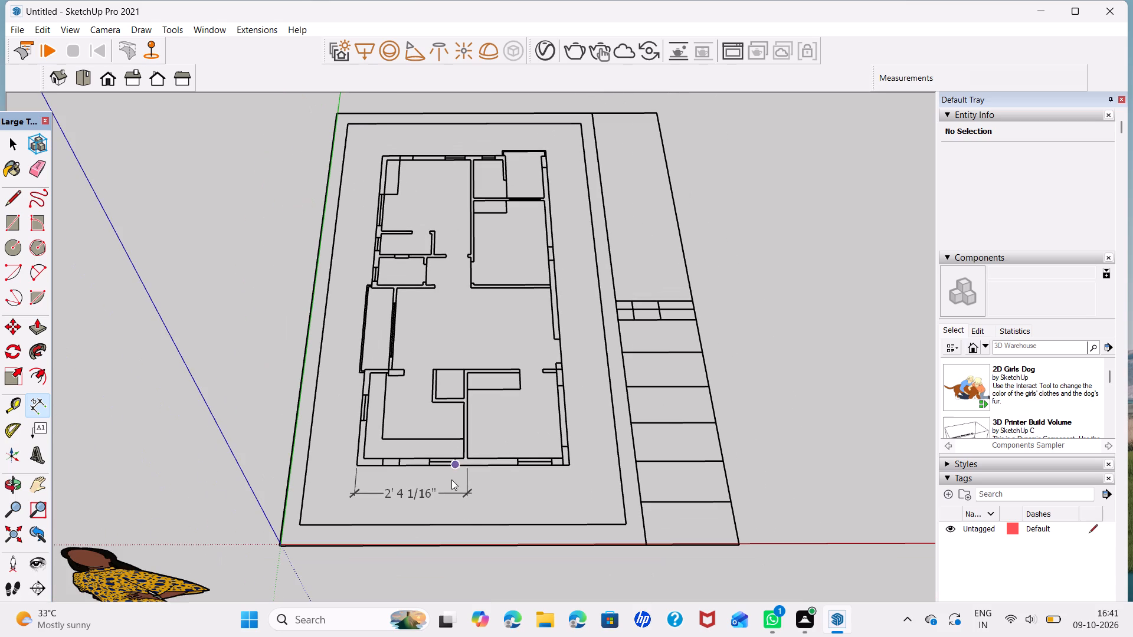
key("space")
key("space")
left_click(397, 496)
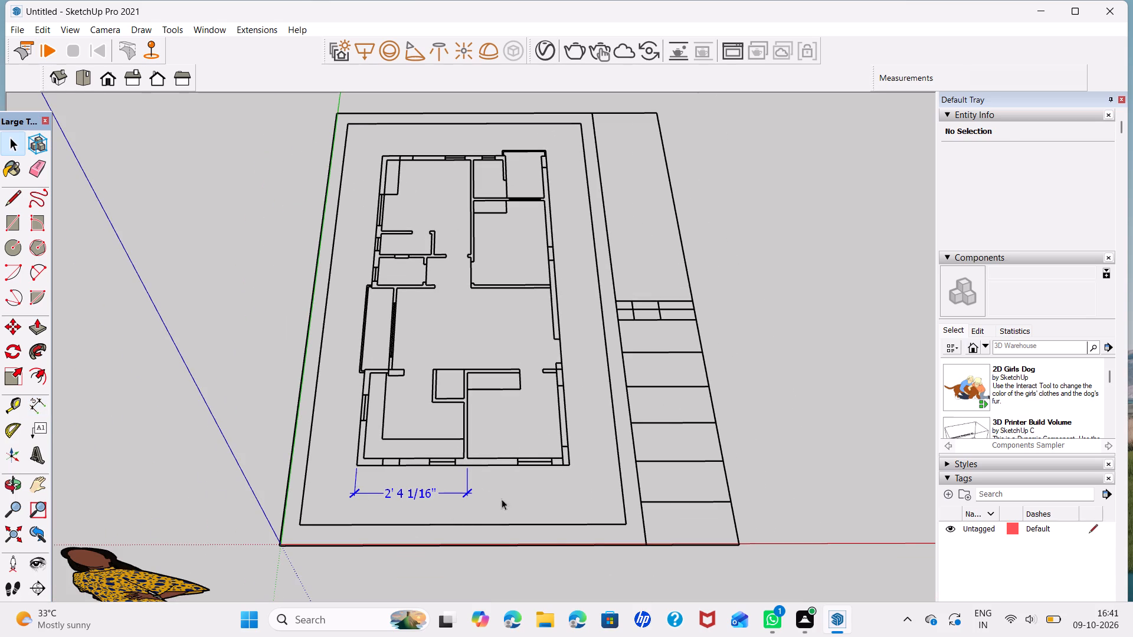
key("Delete")
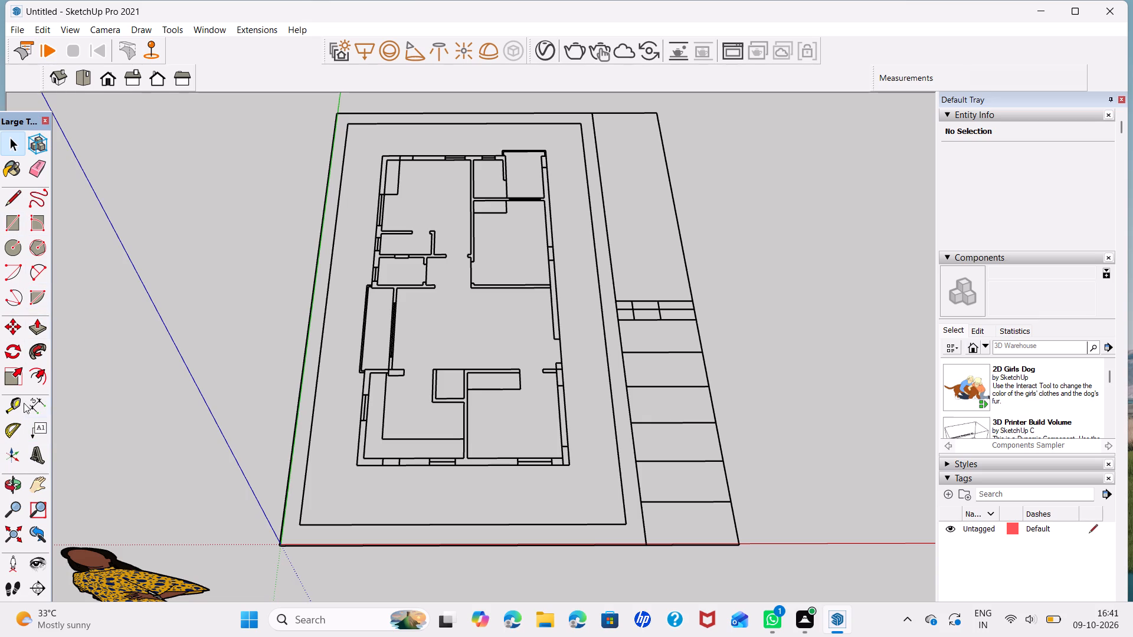
Scale the house plan component along the red axis to an overall width of 11'.
left_click(307, 516)
left_click(312, 526)
key("s")
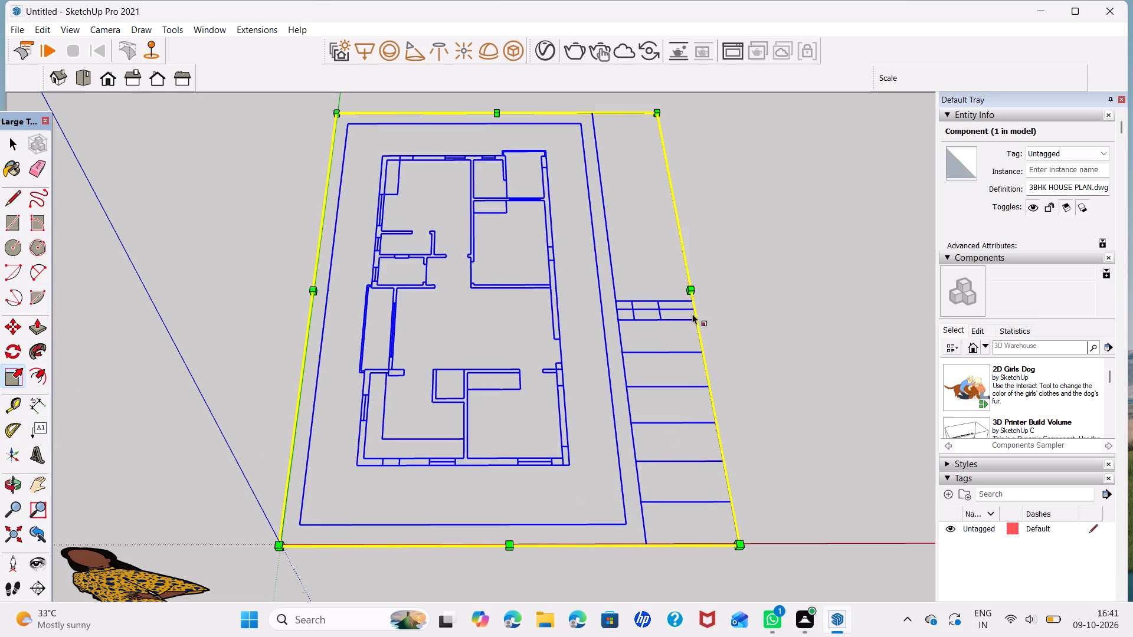
left_click(687, 289)
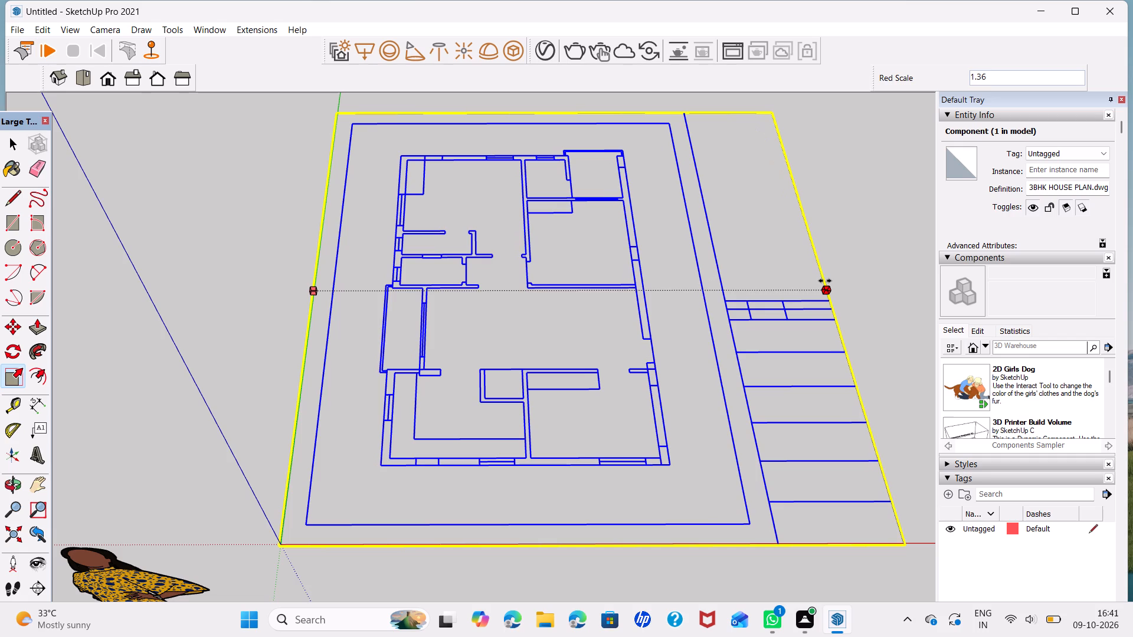
type("11")
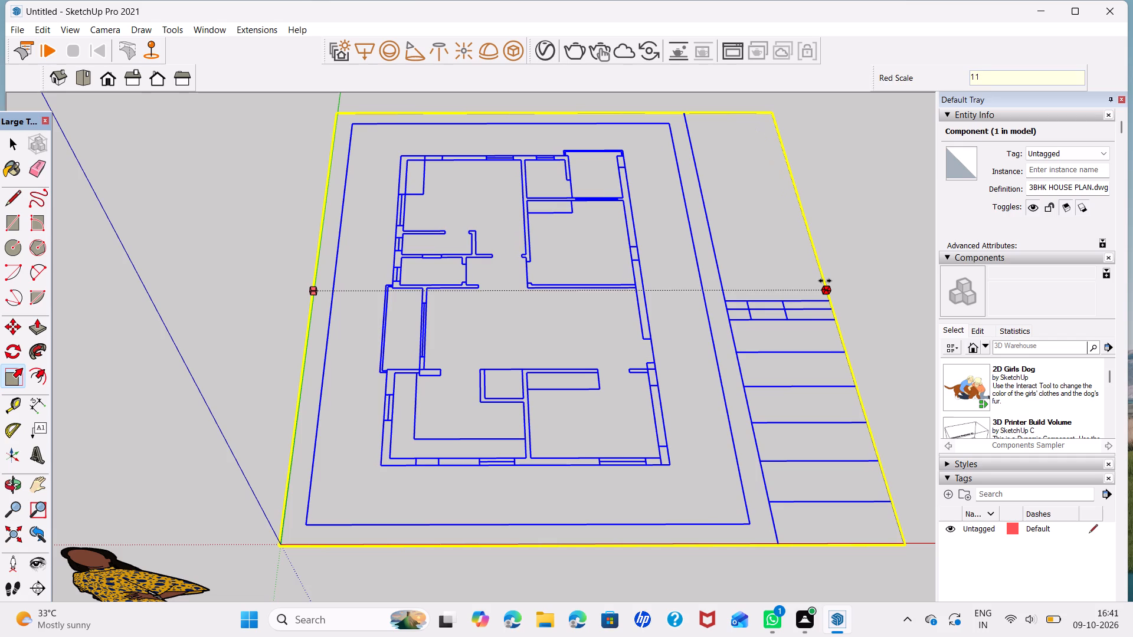
key("apostrophe")
key("Return")
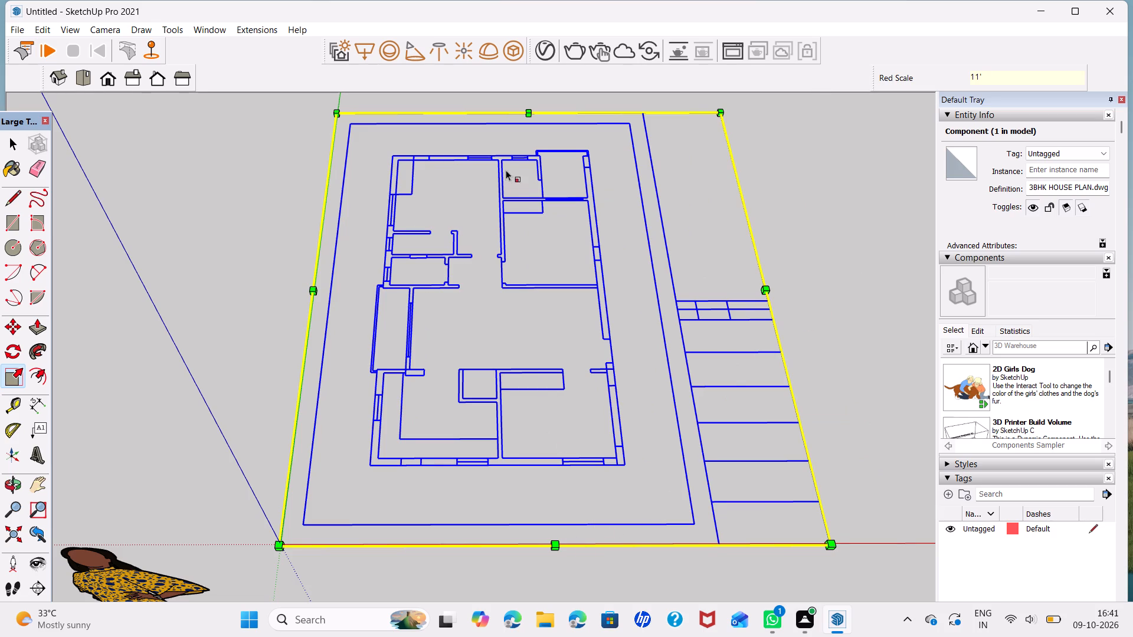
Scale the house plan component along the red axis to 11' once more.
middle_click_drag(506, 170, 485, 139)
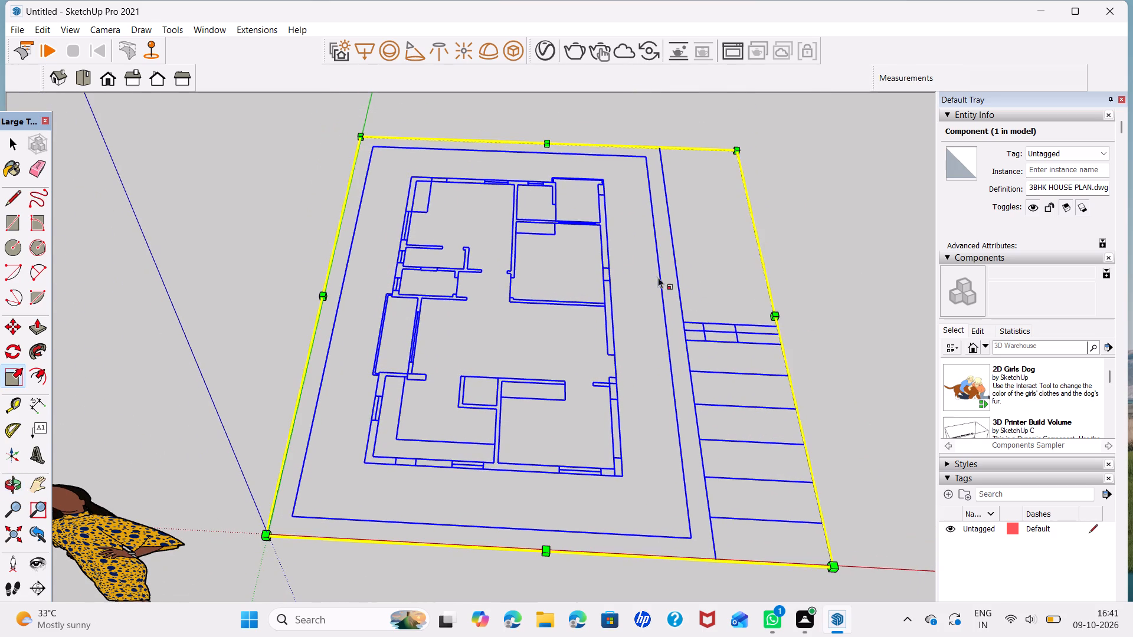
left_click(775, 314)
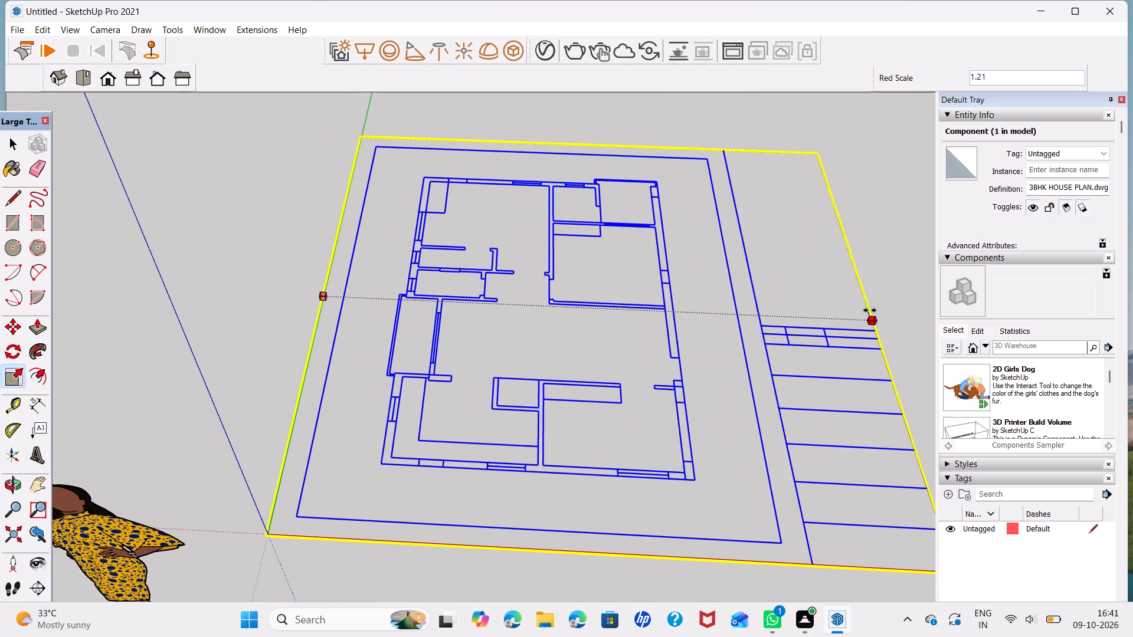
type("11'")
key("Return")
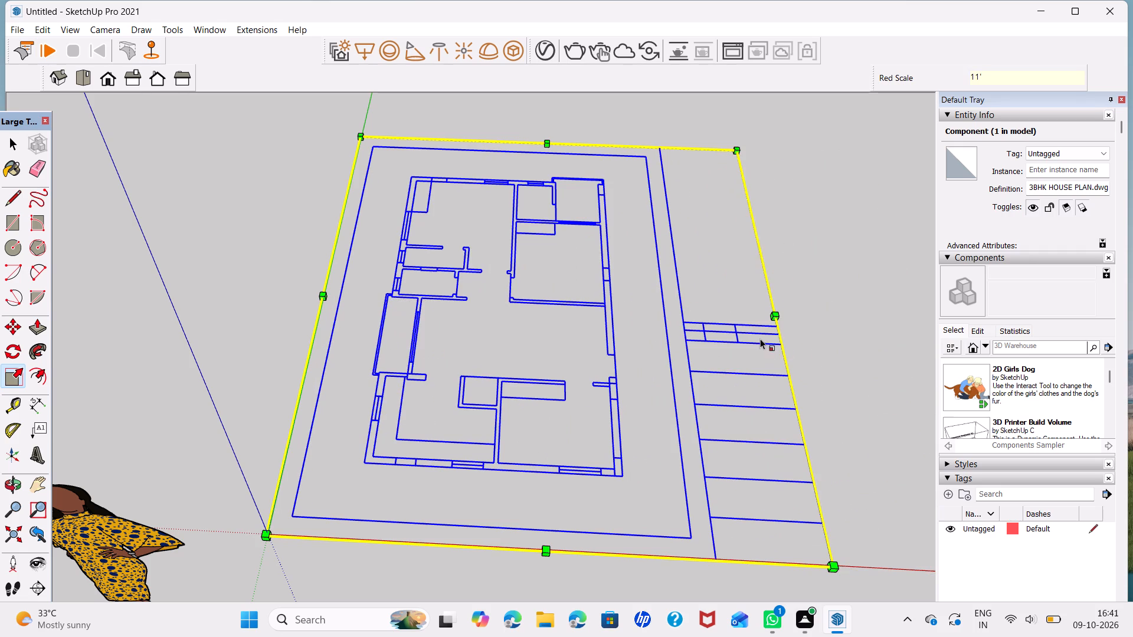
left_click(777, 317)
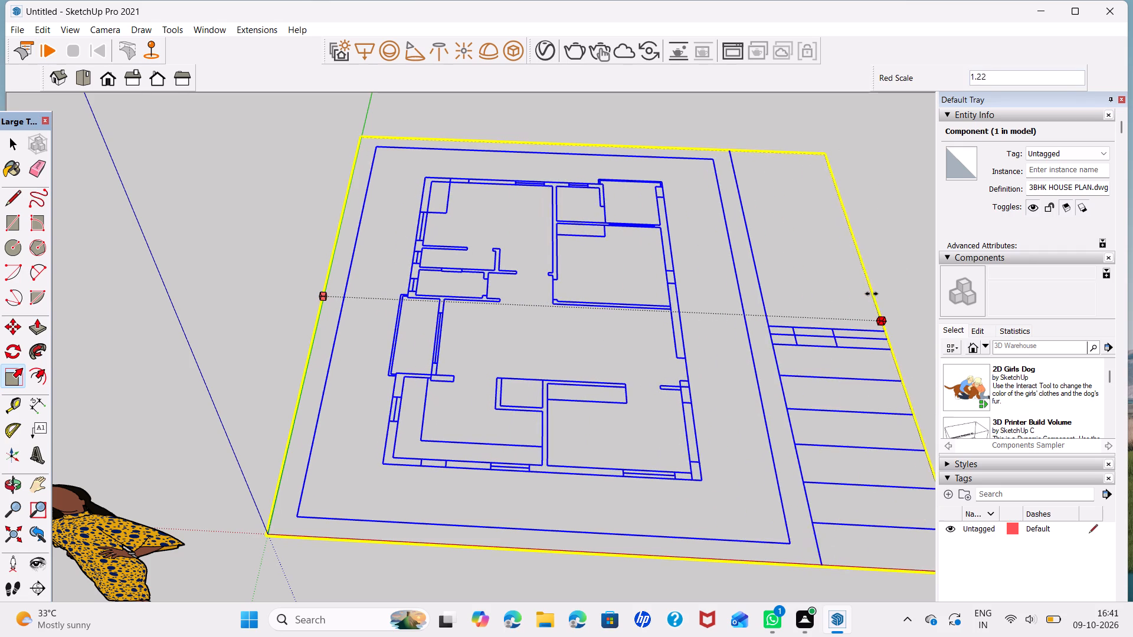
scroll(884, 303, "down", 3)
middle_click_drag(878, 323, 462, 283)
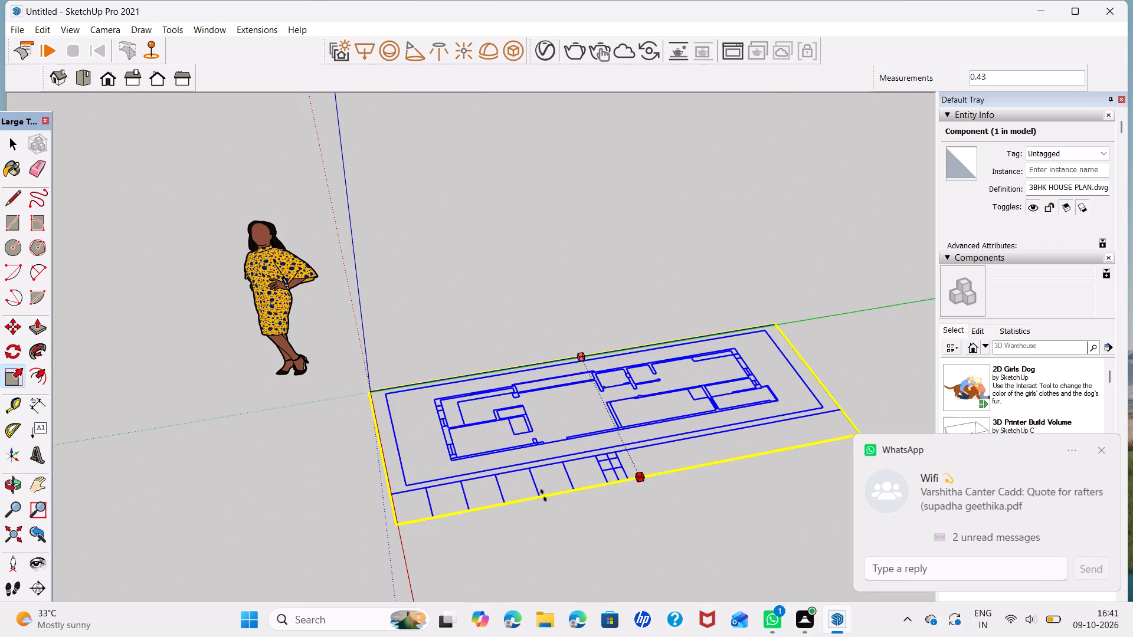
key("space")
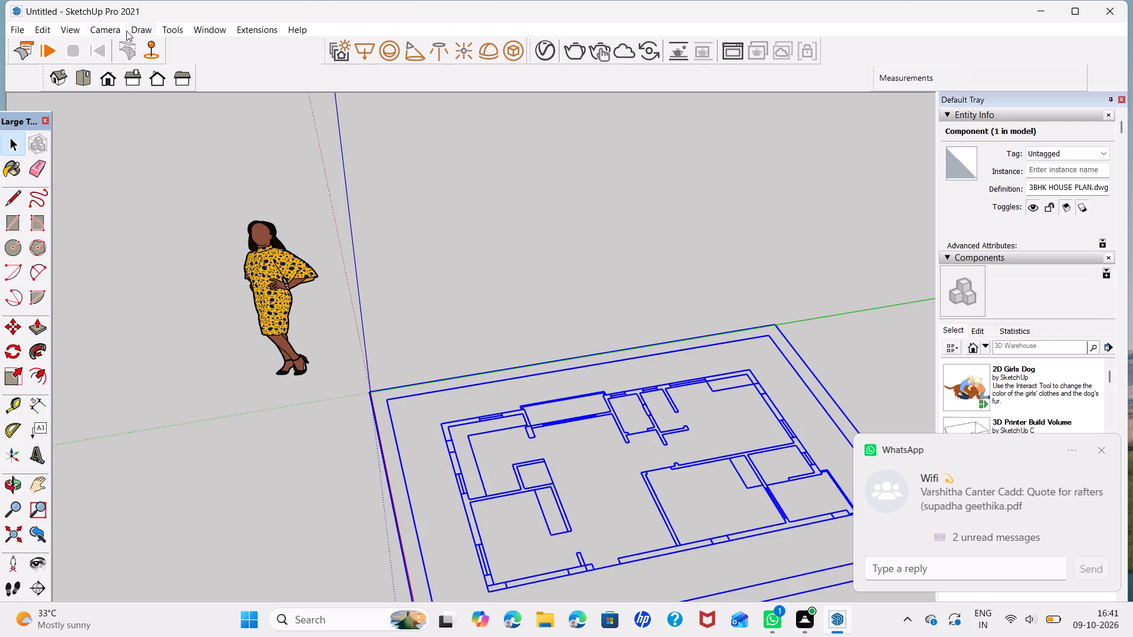
In the model's dimension settings, align dimension text to the dimension line and review the expert dimension settings.
left_click(218, 28)
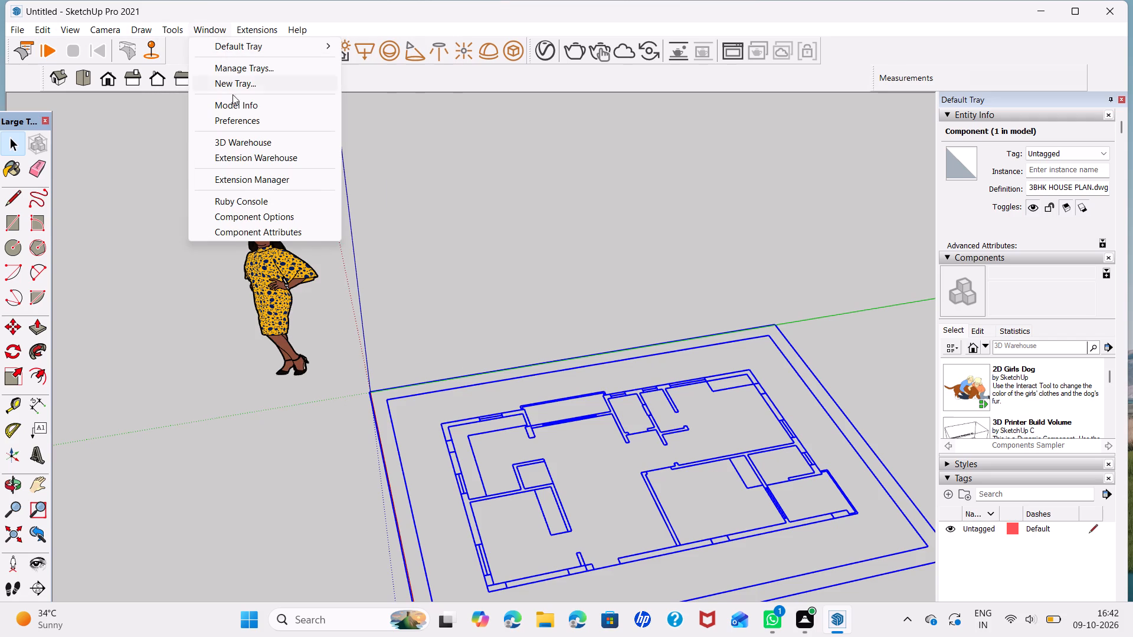
left_click(236, 100)
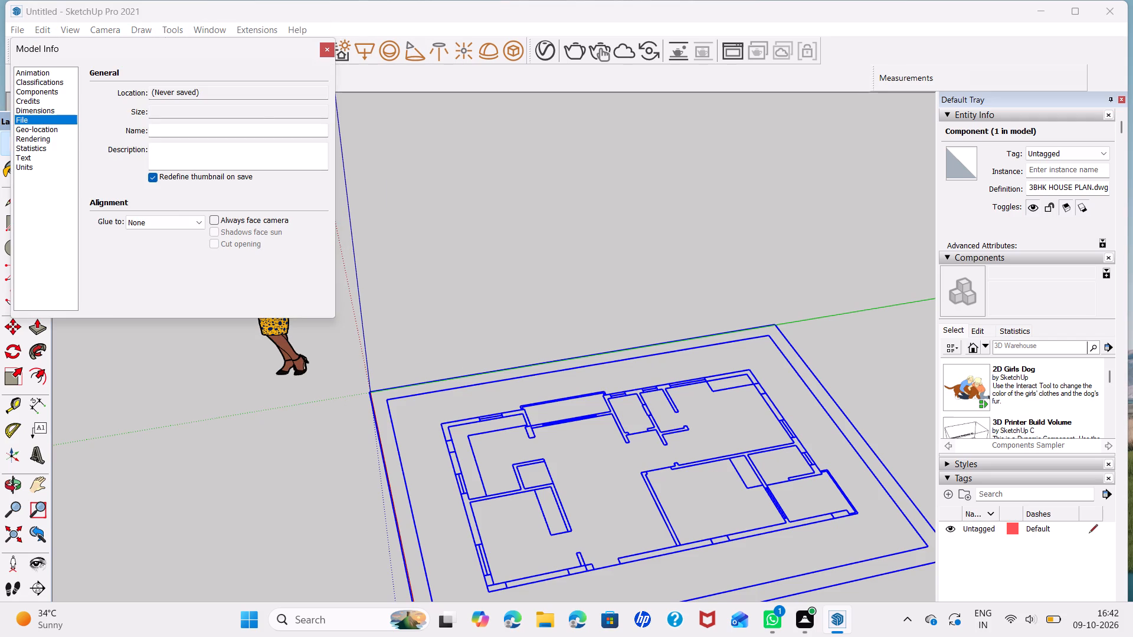
left_click(36, 108)
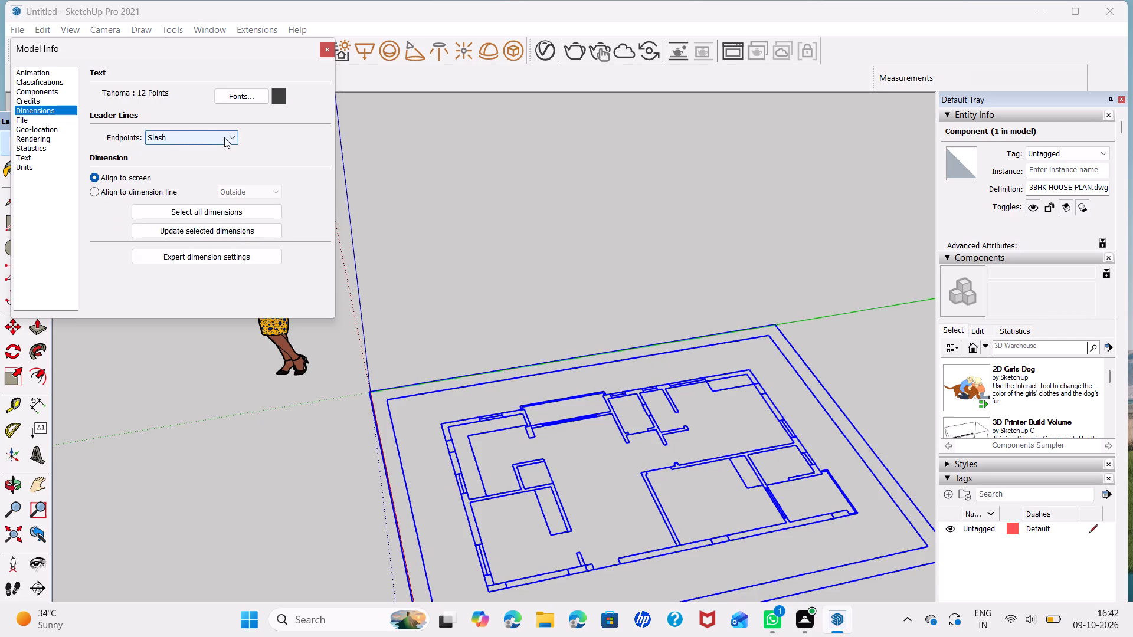
left_click(231, 139)
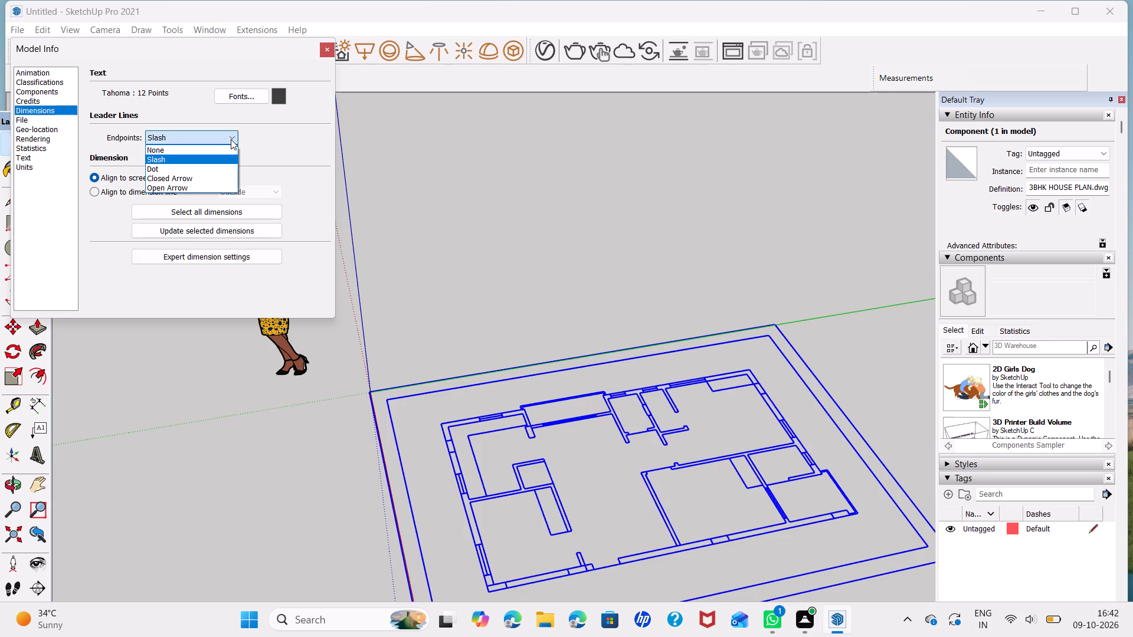
left_click(231, 139)
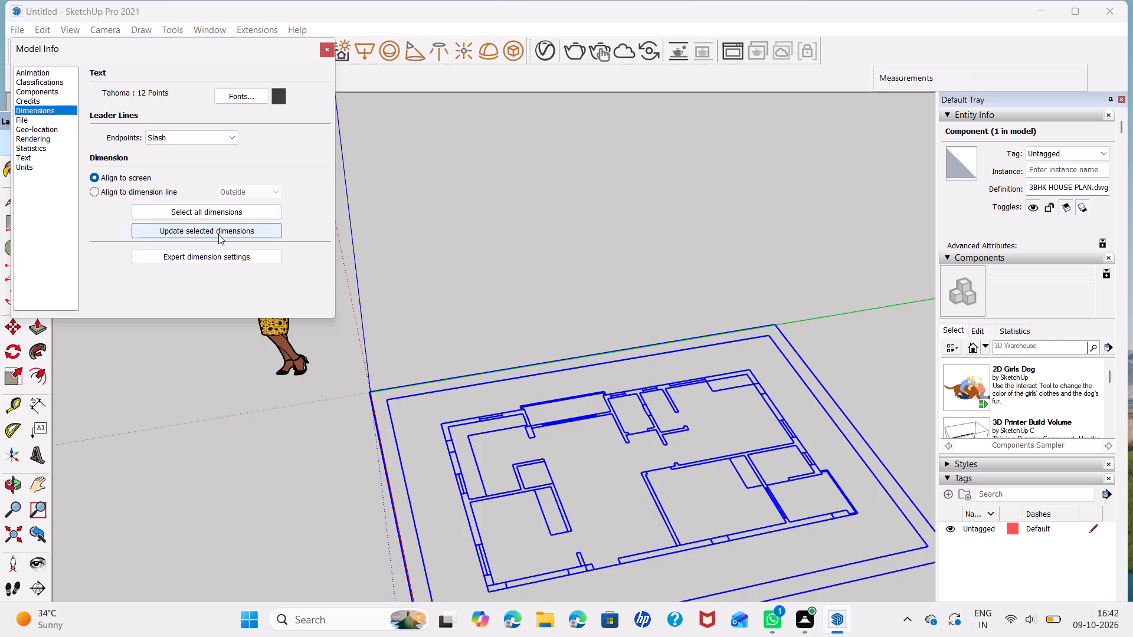
left_click(245, 217)
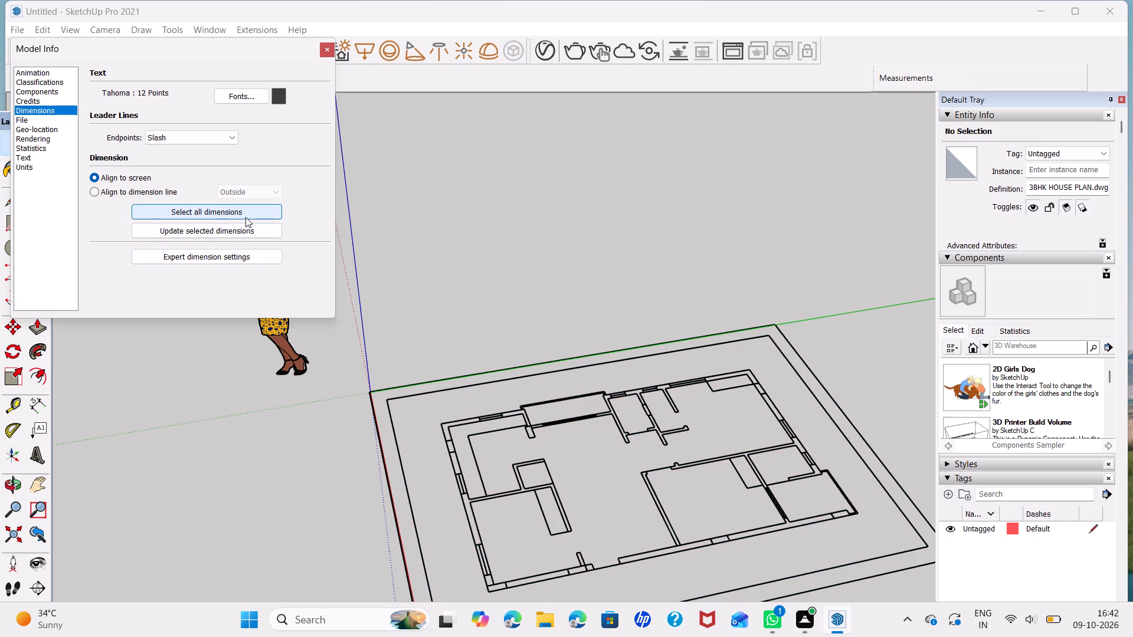
left_click(270, 196)
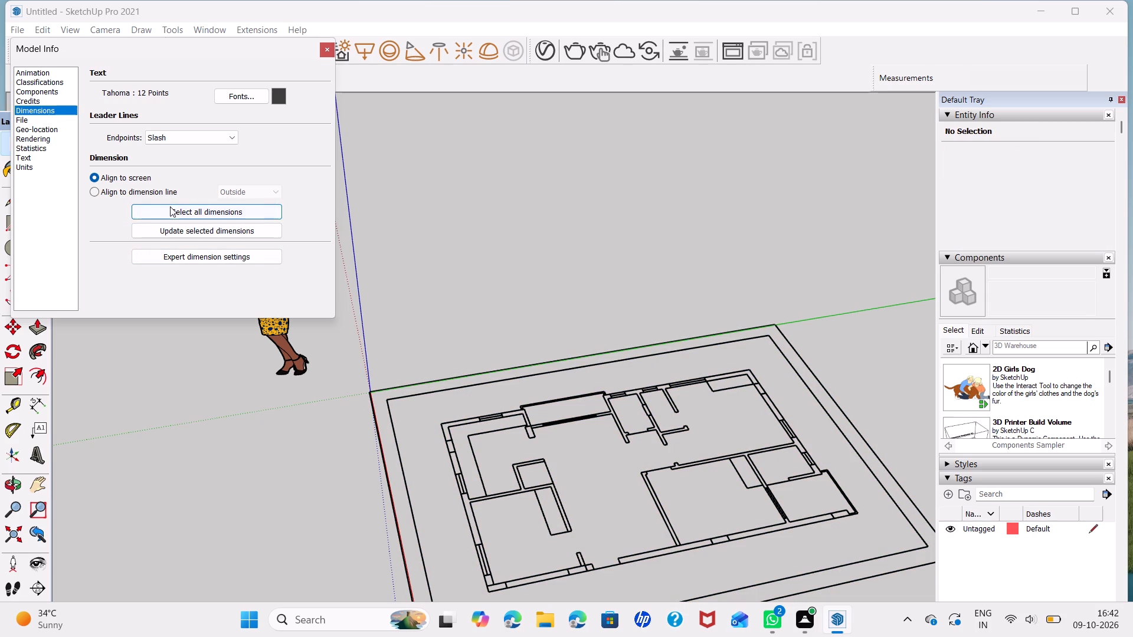
left_click(159, 193)
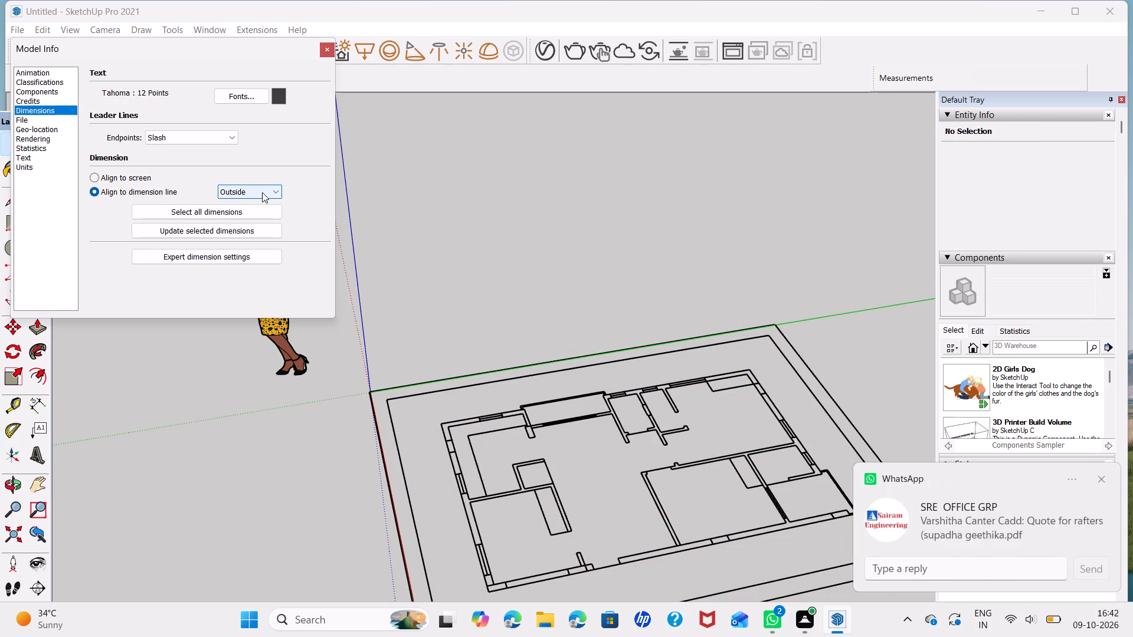
left_click(262, 192)
left_click(262, 192)
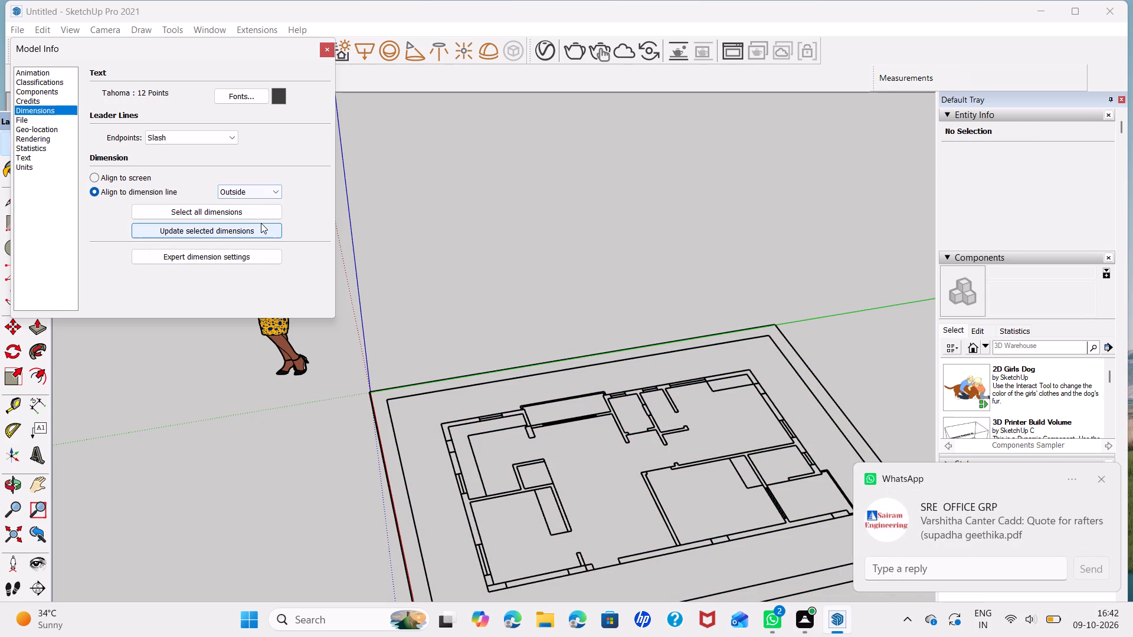
left_click(261, 223)
left_click(257, 257)
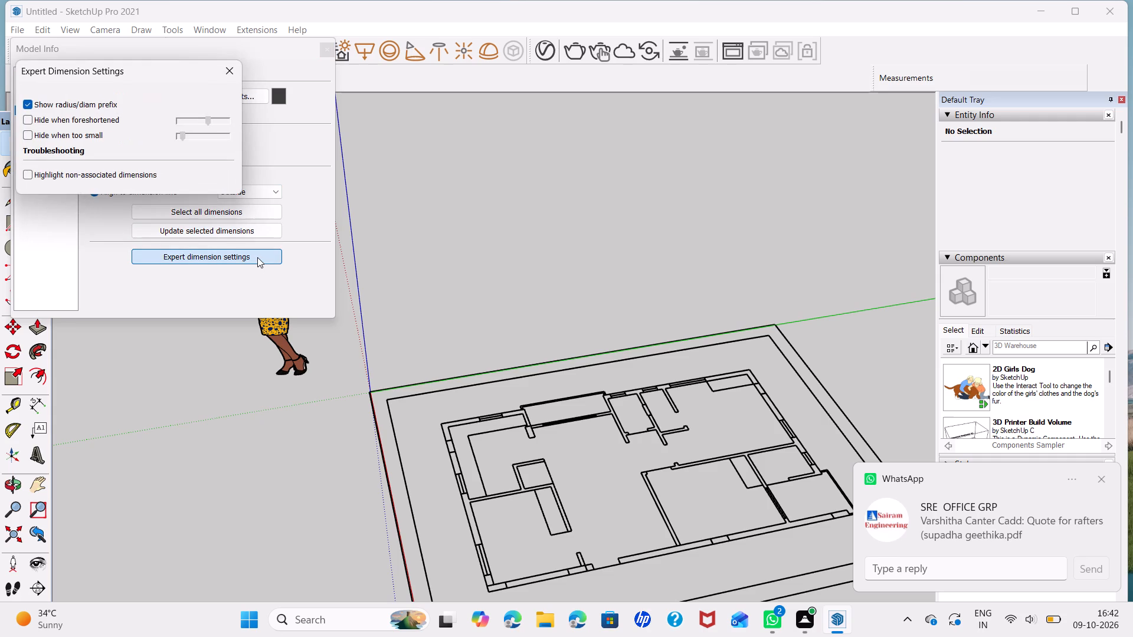
left_click(222, 78)
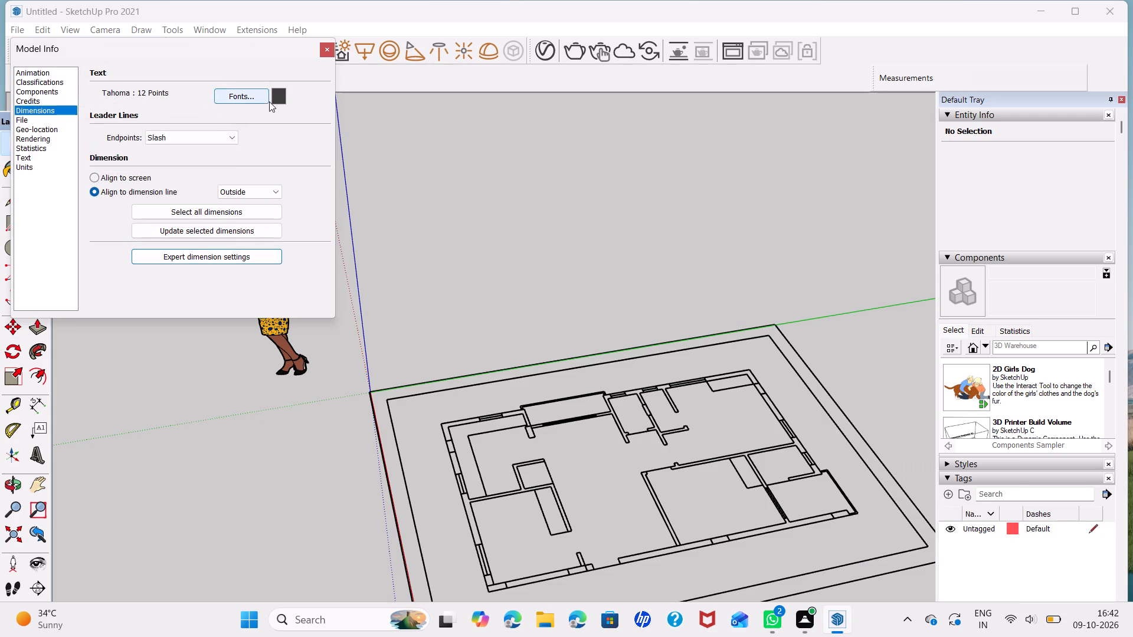
left_click(244, 216)
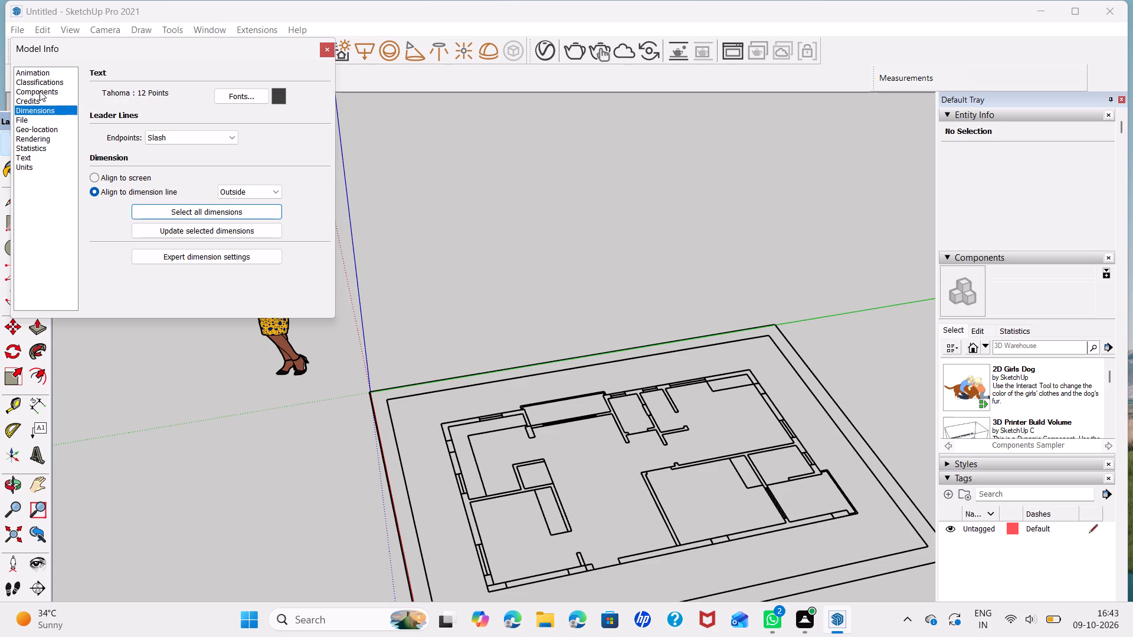
left_click(325, 48)
Examine the scaled house plan against the human figure and inspect the outer walls around the corner room with the L-shaped counter.
middle_click_drag(434, 482, 493, 482)
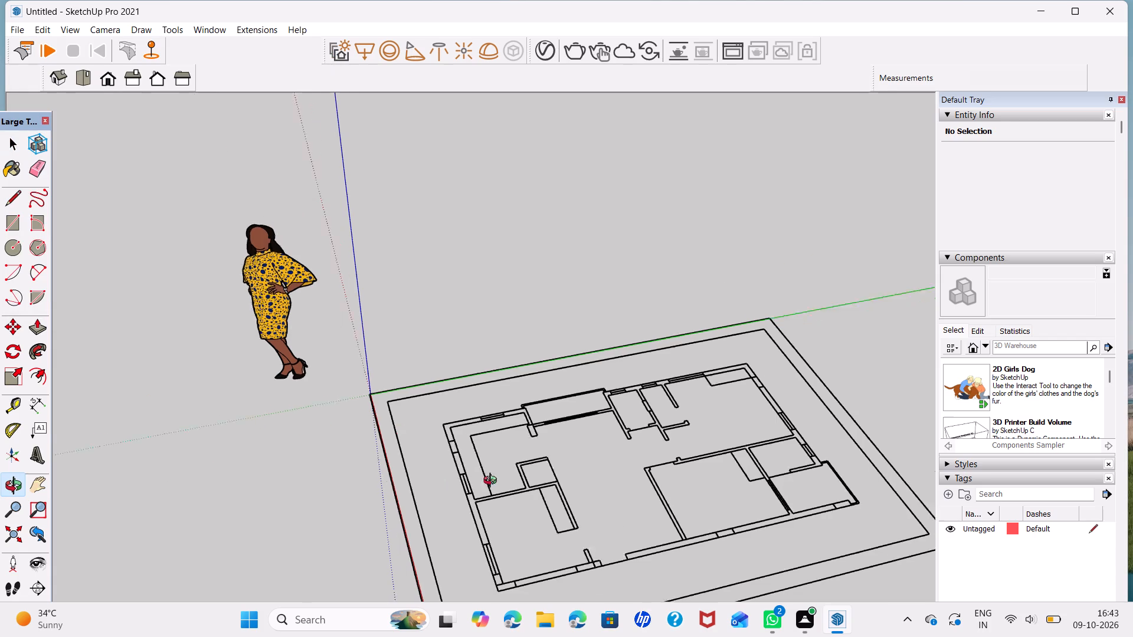
middle_click_drag(493, 482, 873, 362)
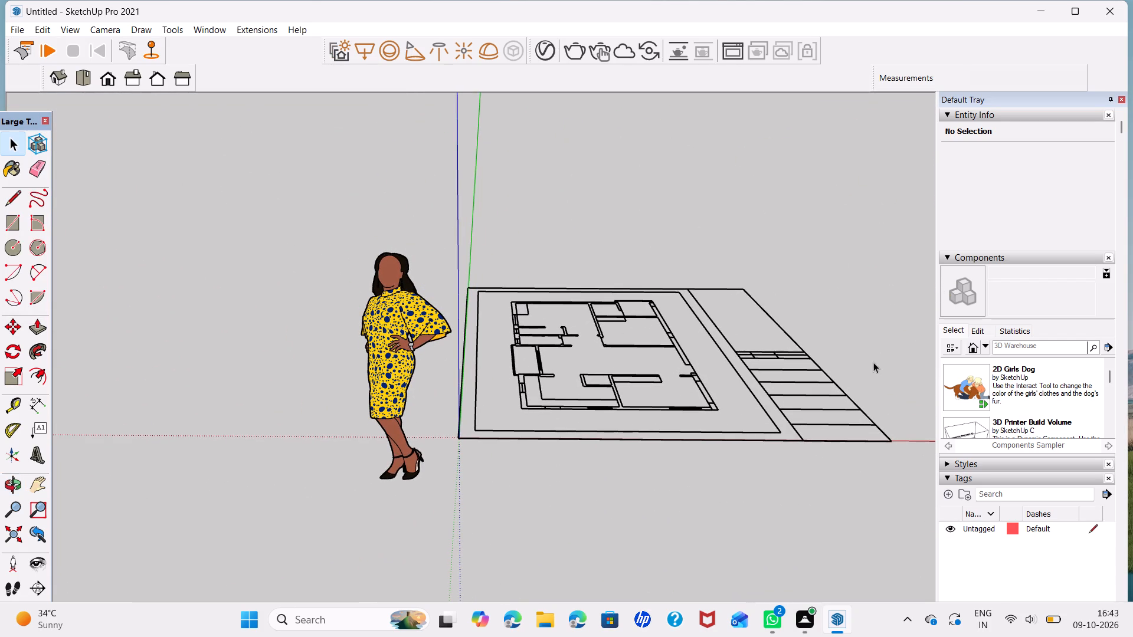
left_click(932, 77)
scroll(535, 408, "up", 3)
middle_click_drag(534, 398, 509, 523)
scroll(520, 421, "up", 7)
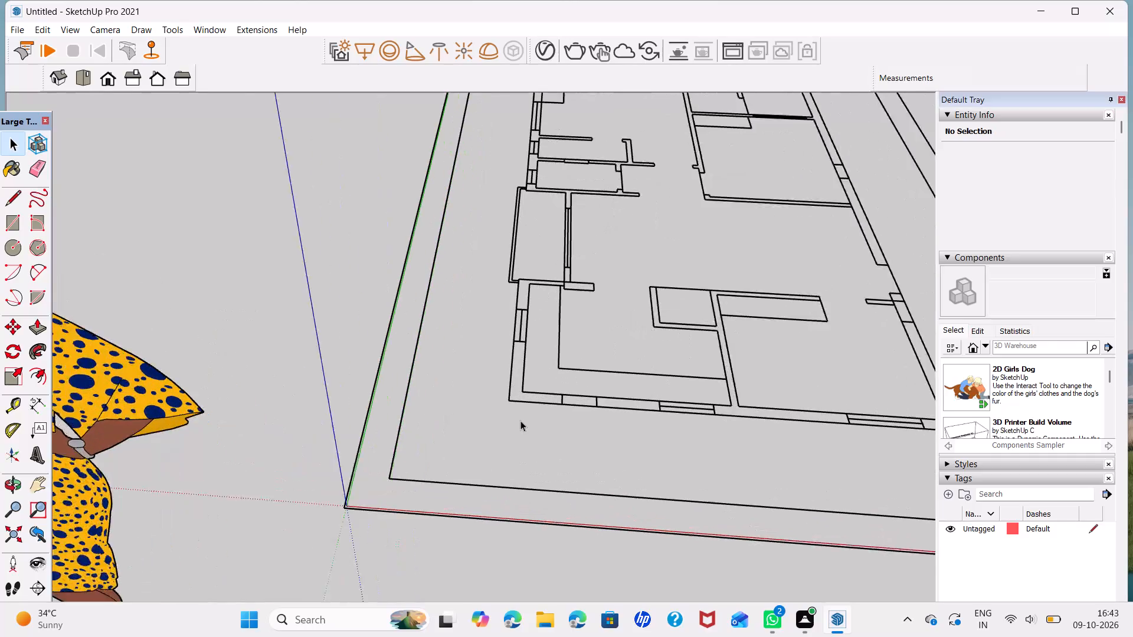
middle_click_drag(520, 421, 564, 470)
scroll(522, 377, "up", 5)
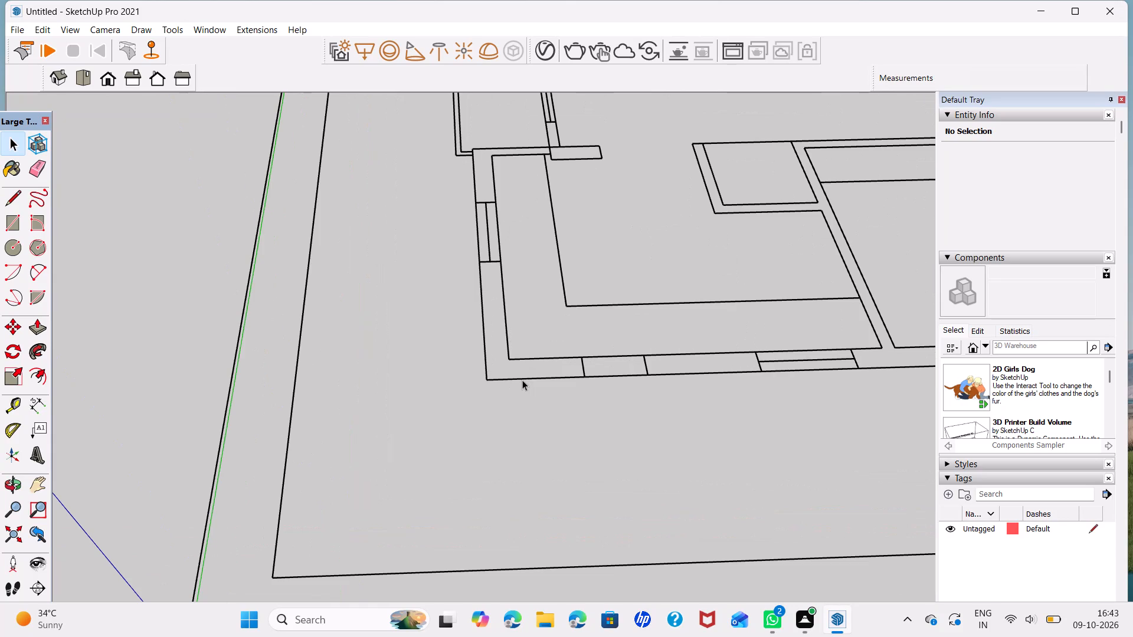
scroll(570, 362, "down", 15)
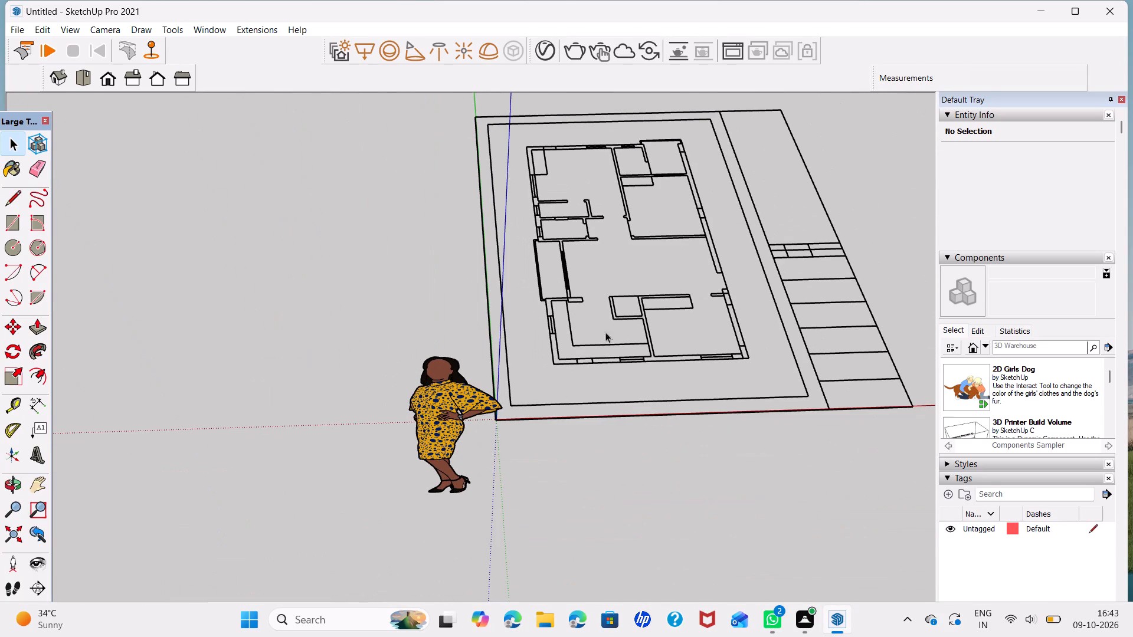
middle_click_drag(672, 324, 387, 377)
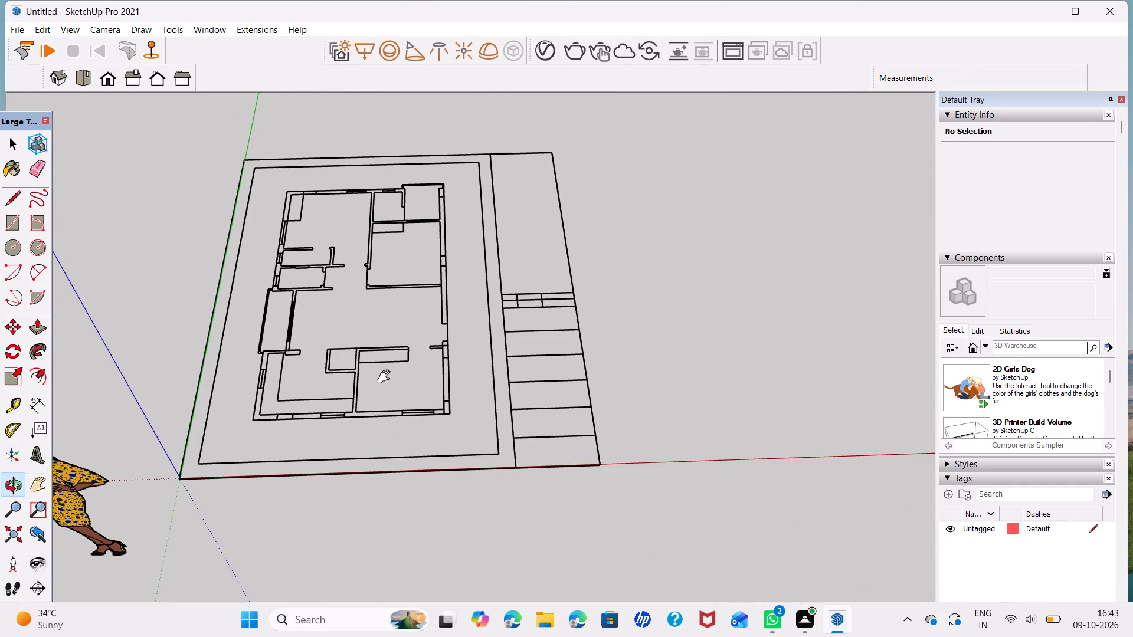
scroll(423, 390, "up", 5)
scroll(450, 438, "up", 4)
scroll(456, 435, "down", 1)
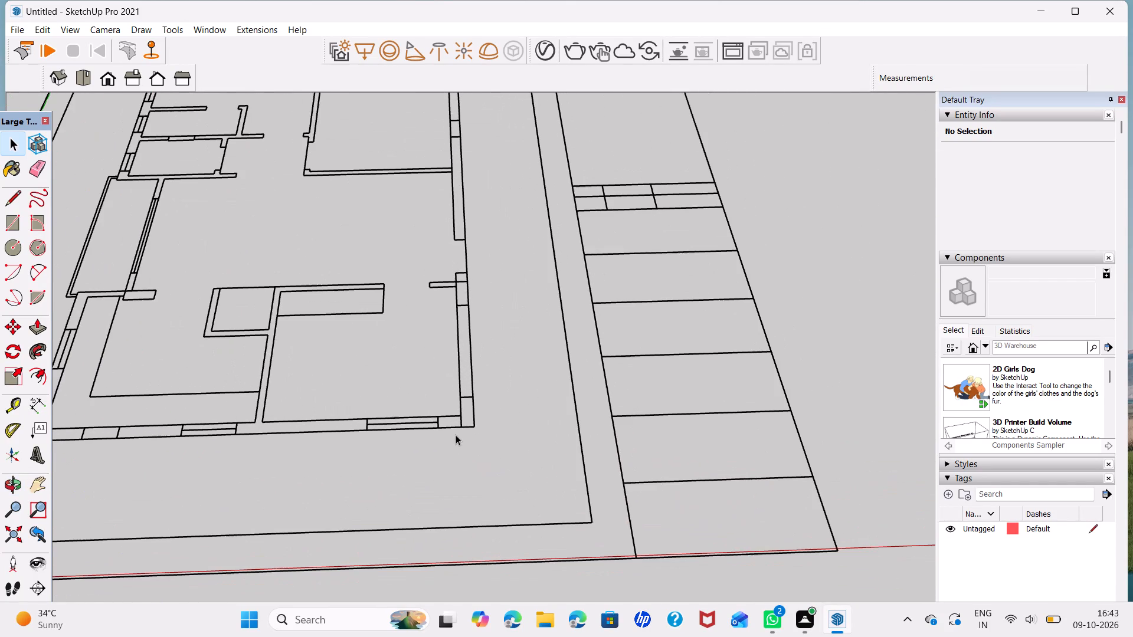
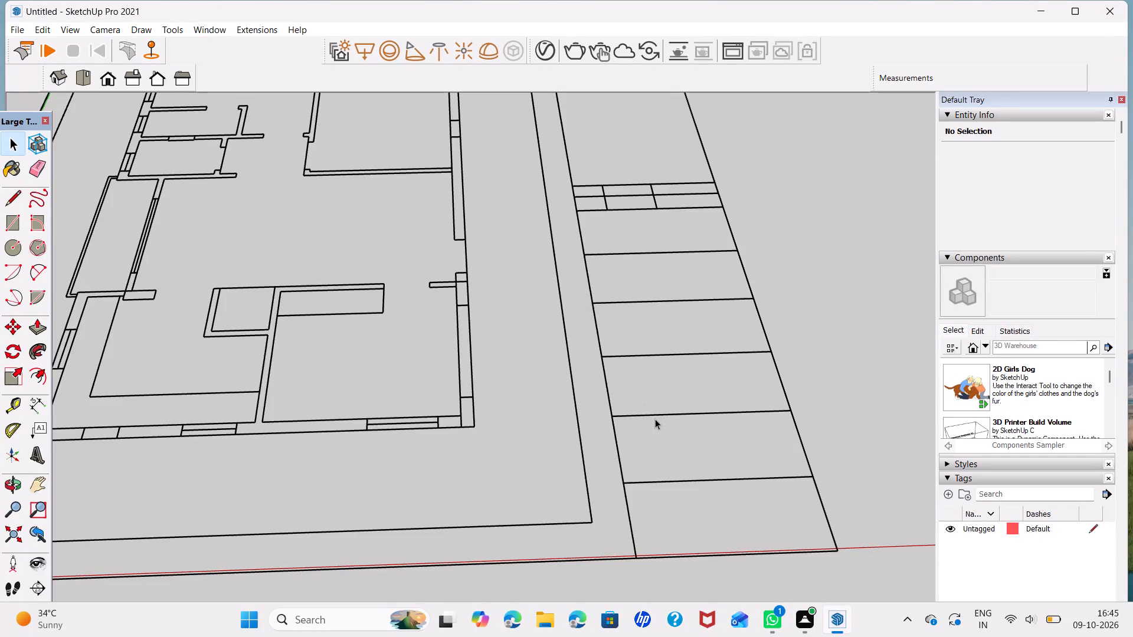
Draw a 26' by 50' rectangle on the ground beside the house plan.
scroll(531, 327, "down", 3)
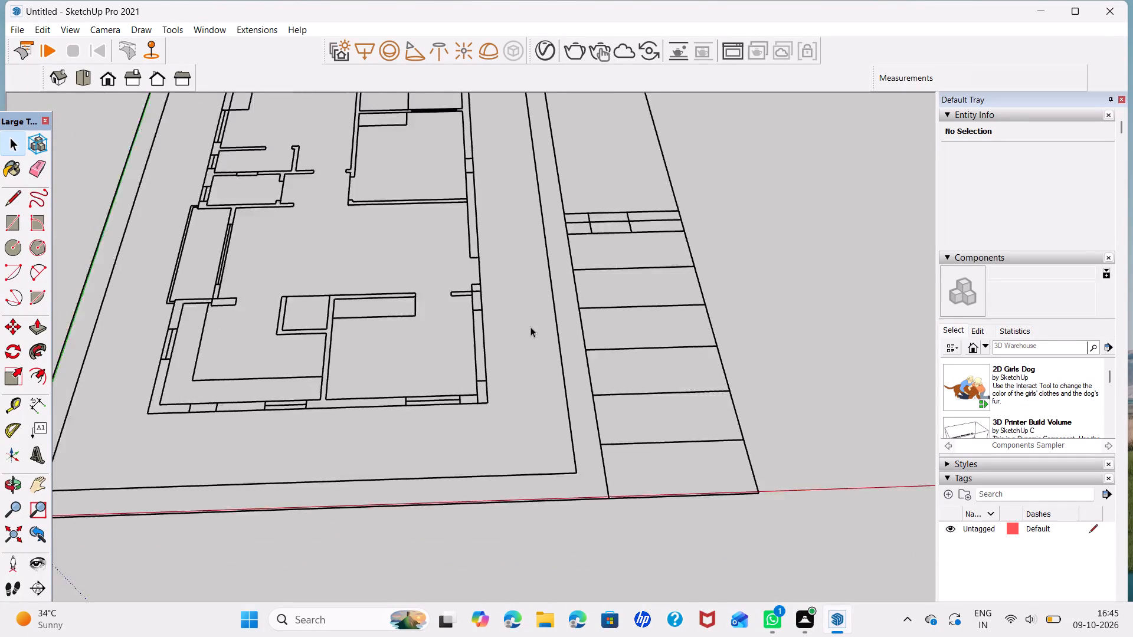
scroll(531, 327, "down", 5)
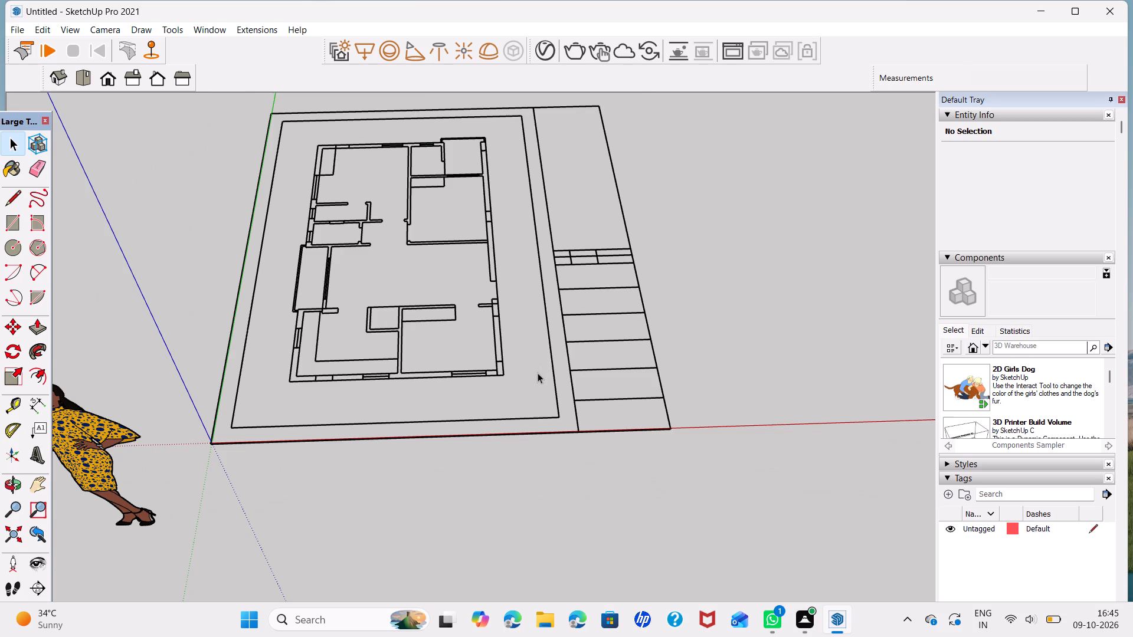
scroll(653, 392, "down", 1)
middle_click_drag(689, 388, 670, 427)
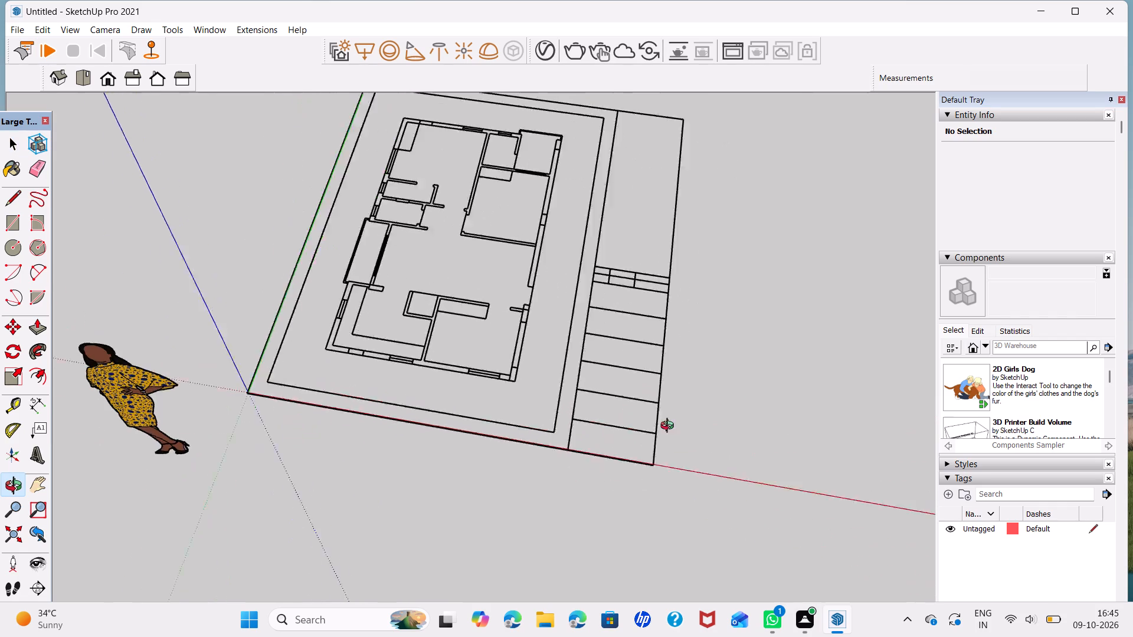
middle_click_drag(670, 427, 679, 422)
middle_click_drag(681, 370, 427, 438)
middle_click_drag(476, 397, 476, 477)
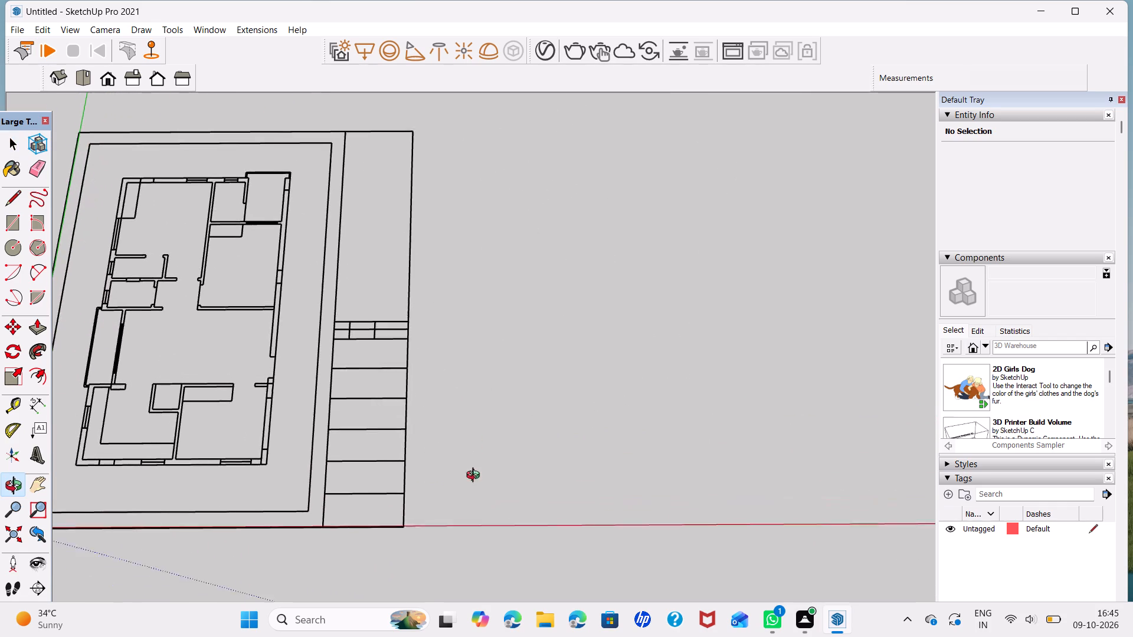
middle_click_drag(476, 477, 476, 496)
middle_click_drag(503, 408, 379, 398)
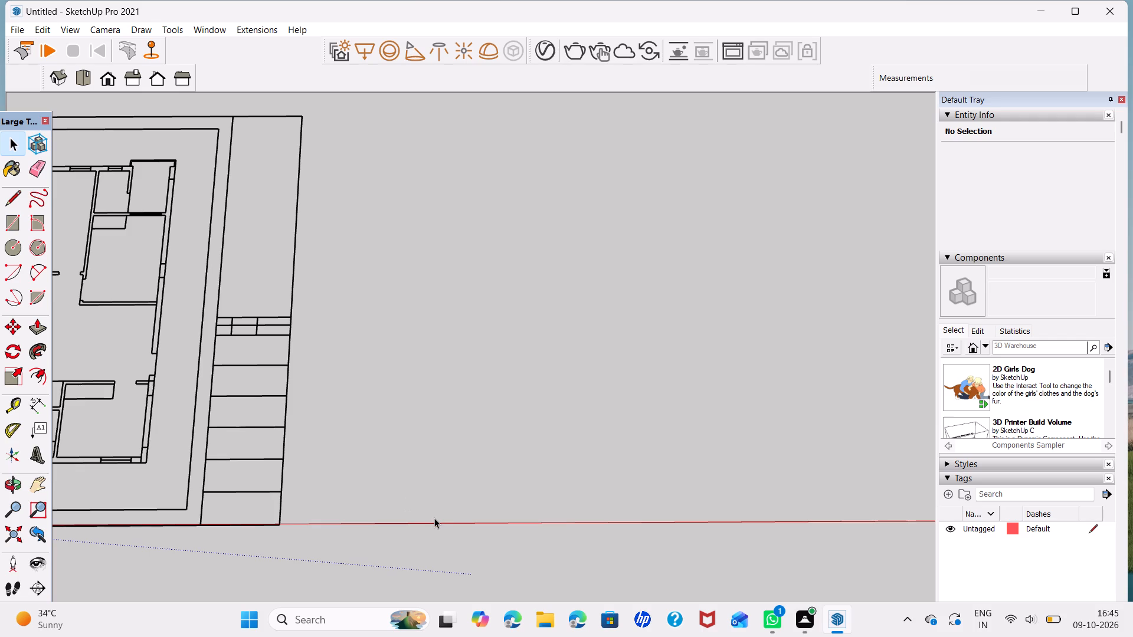
key("r")
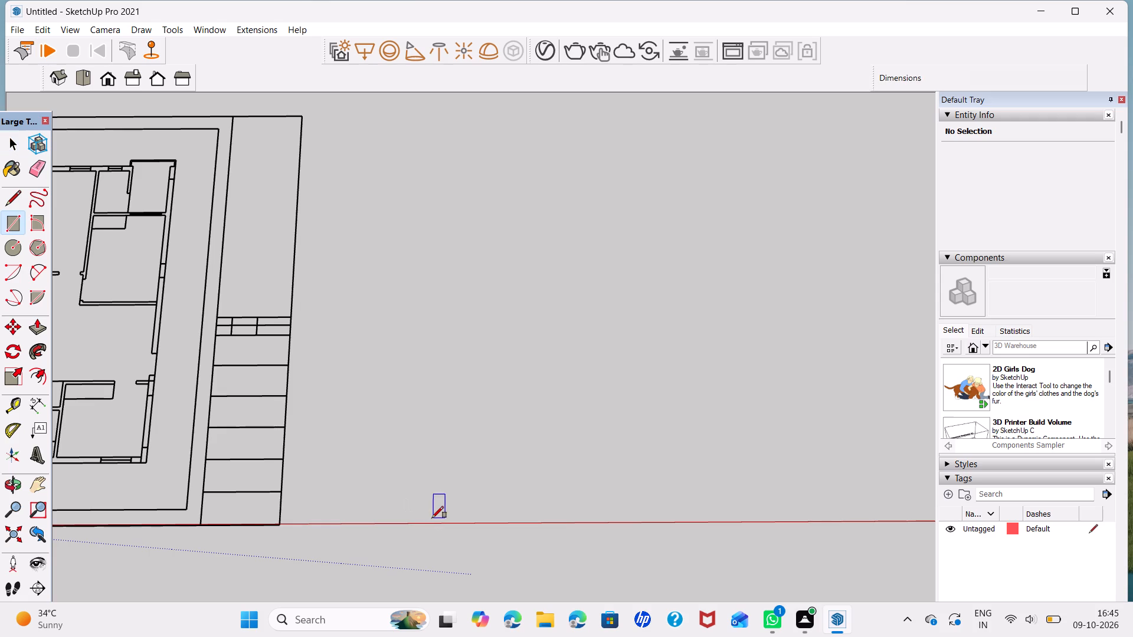
left_click(369, 115)
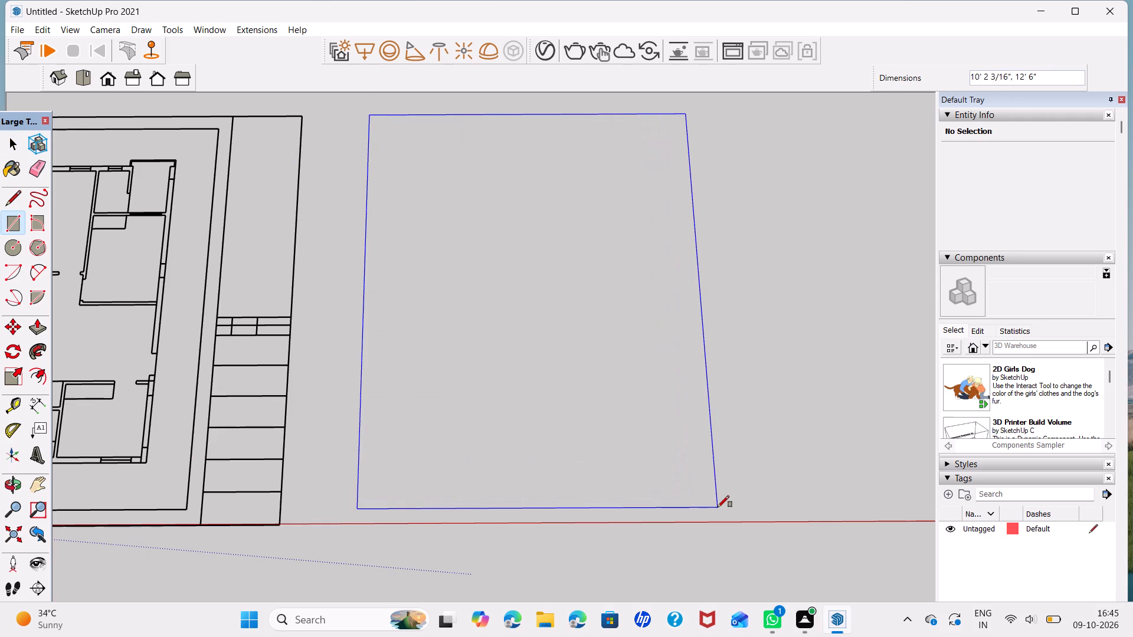
type("26")
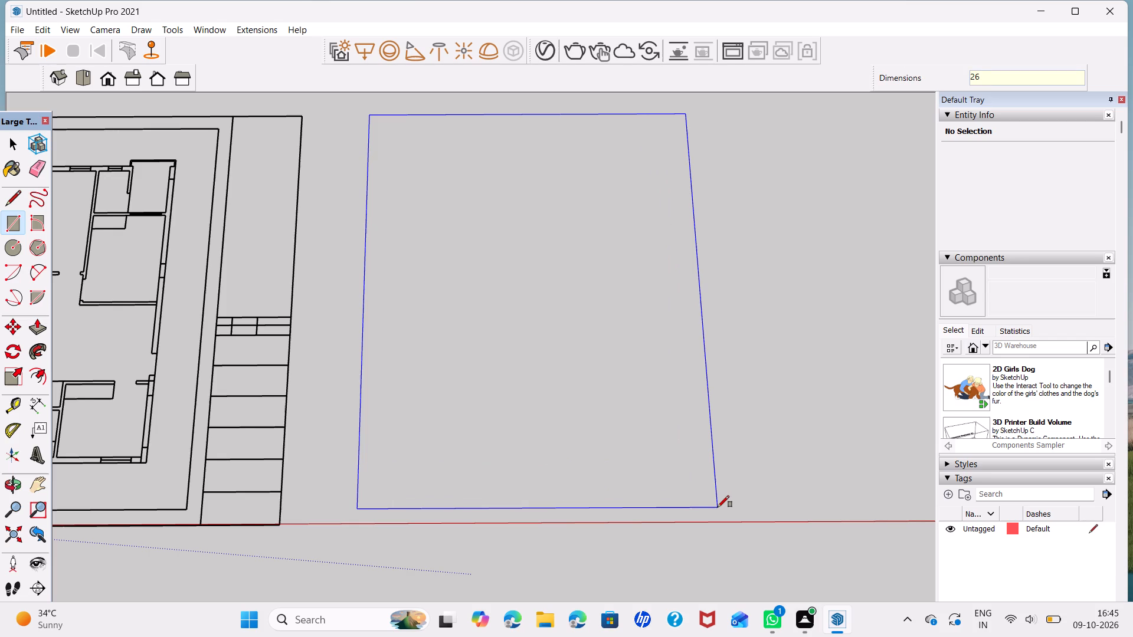
type("',")
type("50")
key("apostrophe")
key("Return")
scroll(683, 440, "down", 14)
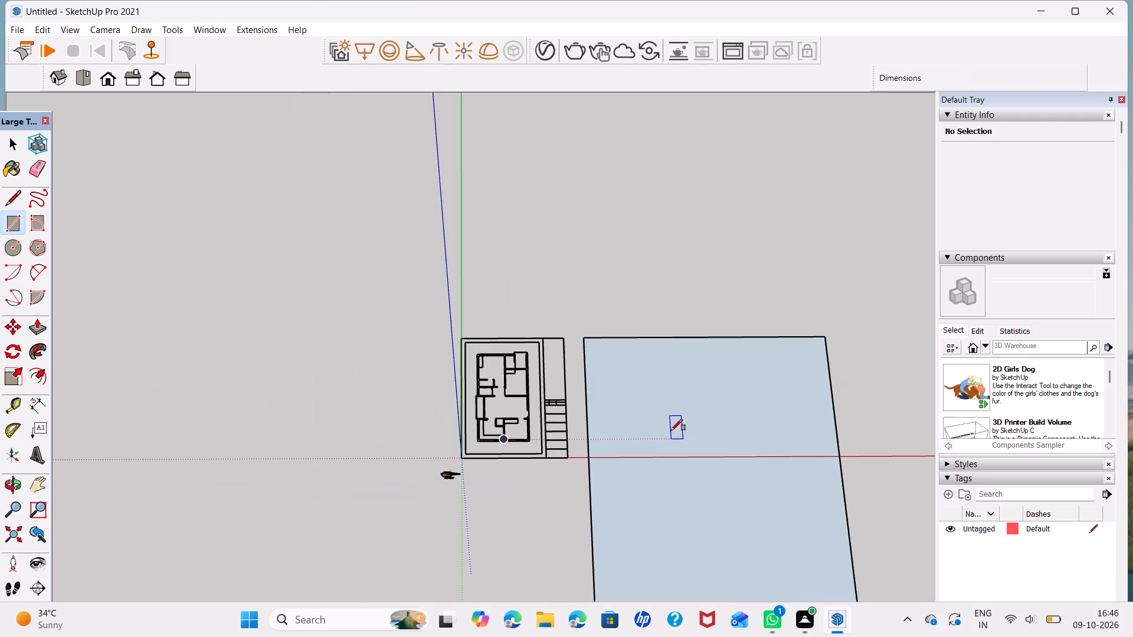
key("Escape")
scroll(672, 433, "down", 4)
middle_click_drag(705, 488, 641, 387)
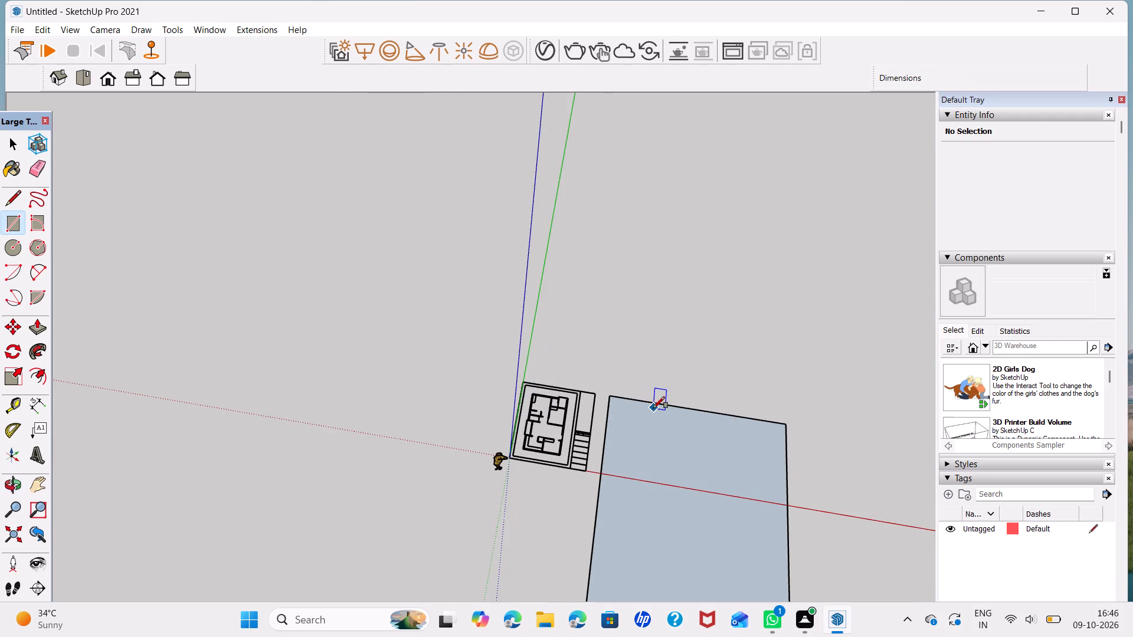
key("Escape")
key("space")
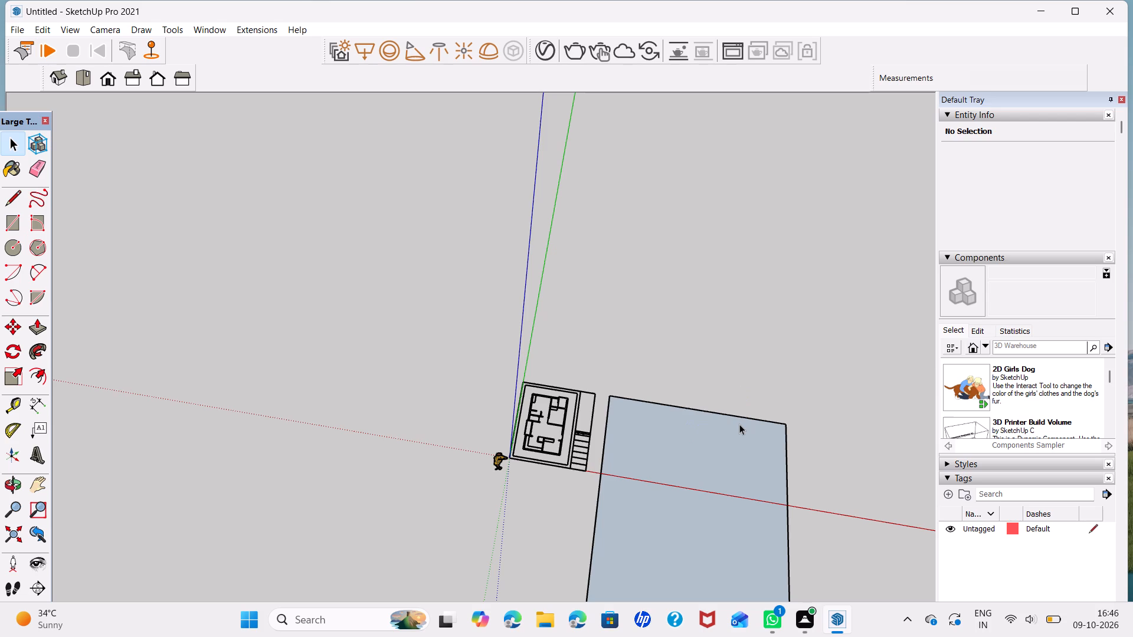
Reverse the face of the new rectangle so its front side points up.
middle_click_drag(654, 523, 610, 388)
middle_click_drag(630, 497, 666, 518)
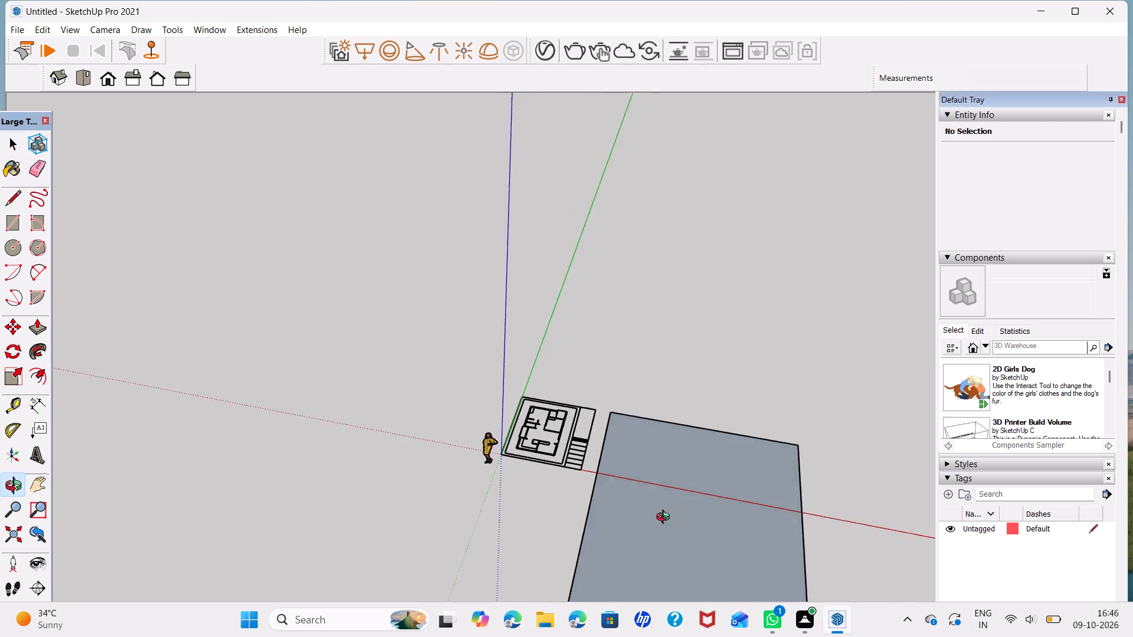
middle_click_drag(666, 518, 710, 514)
scroll(710, 514, "down", 2)
middle_click_drag(719, 551, 708, 507)
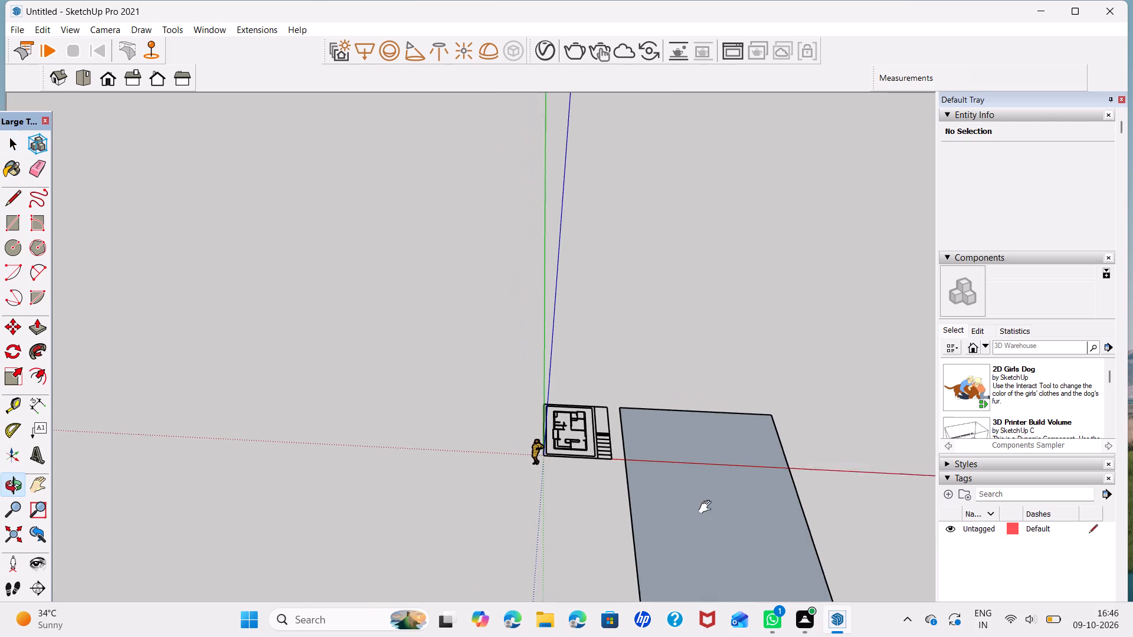
middle_click_drag(708, 507, 643, 352)
scroll(637, 359, "up", 3)
middle_click_drag(636, 363, 621, 444)
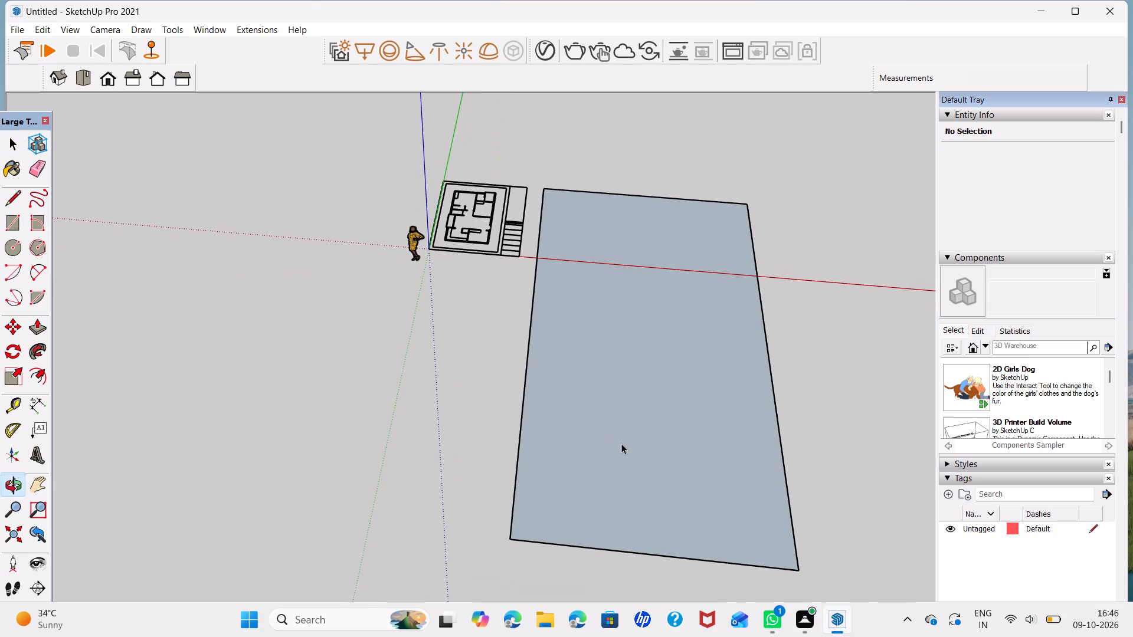
right_click(621, 444)
left_click(712, 339)
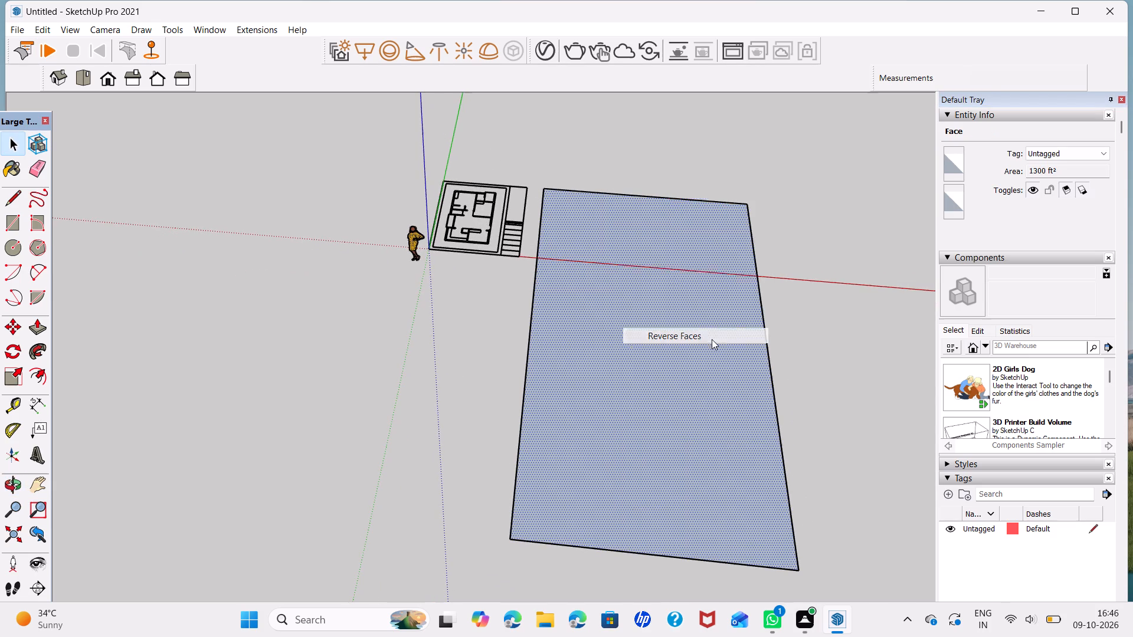
Push/Pull the rectangle's face up by 5" to form a thin slab.
middle_click_drag(634, 413, 676, 409)
middle_click_drag(541, 443, 548, 504)
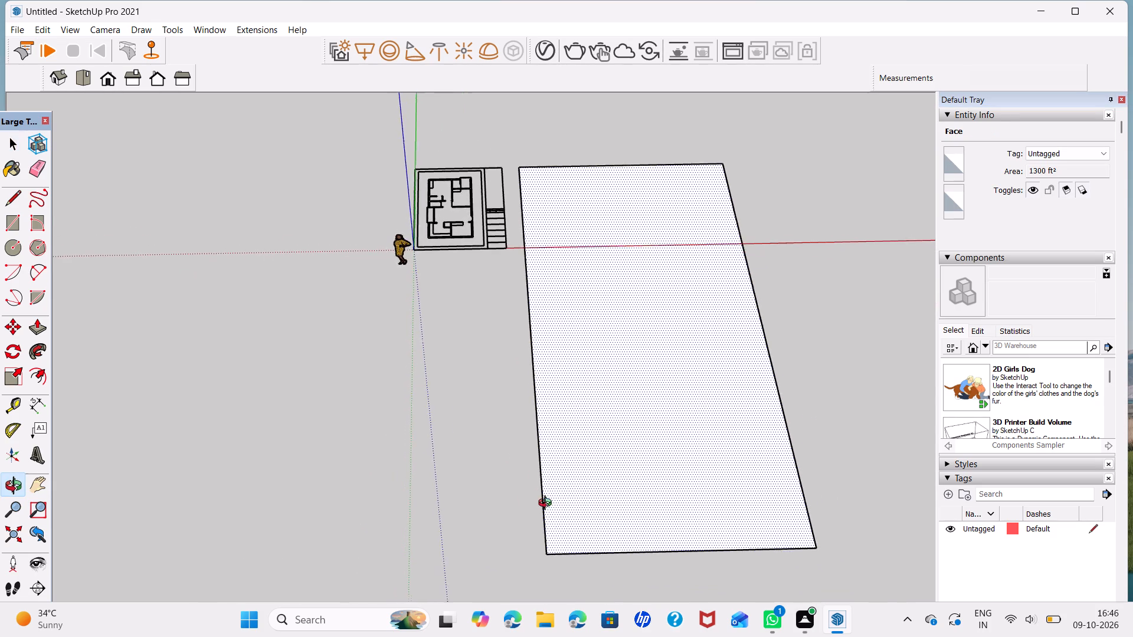
middle_click_drag(548, 504, 556, 523)
middle_click_drag(636, 474, 626, 477)
left_click(626, 477)
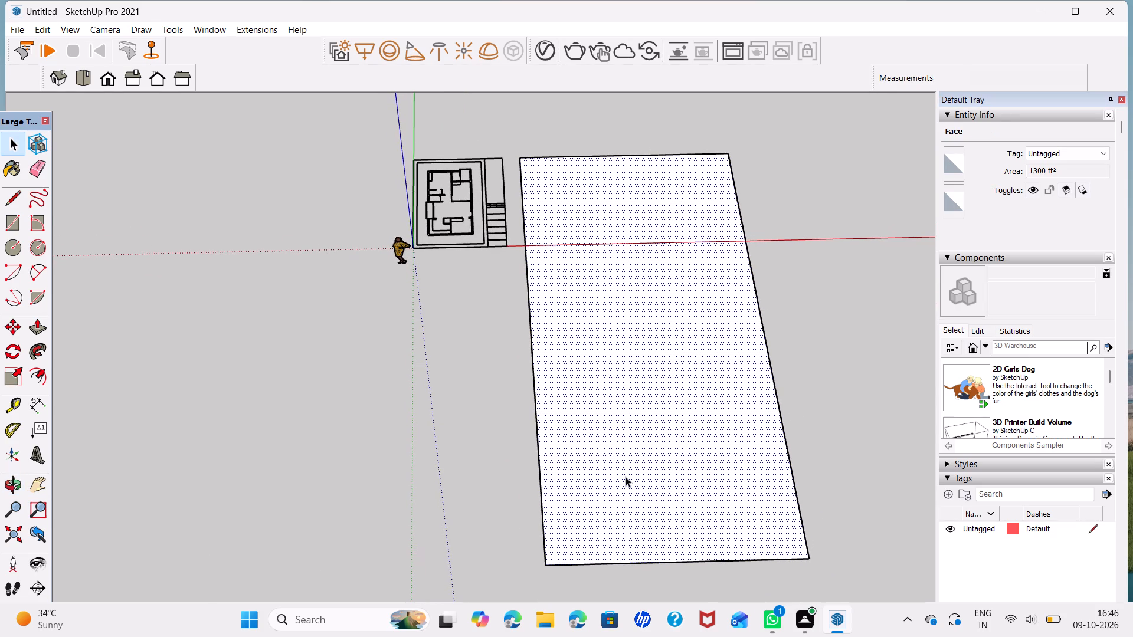
key("p")
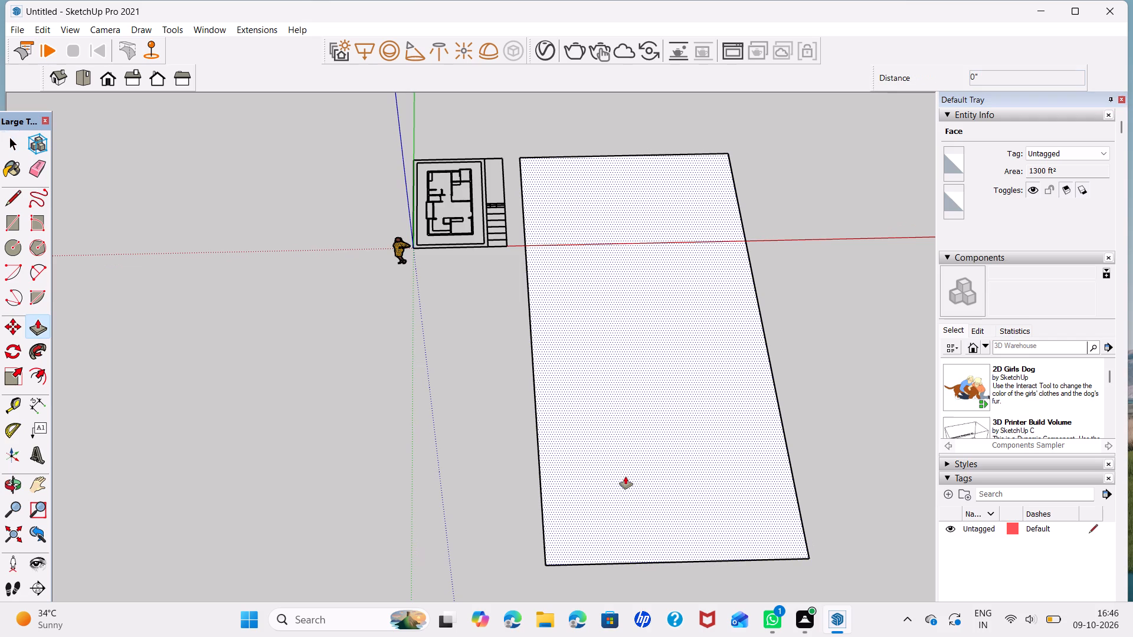
left_click(626, 477)
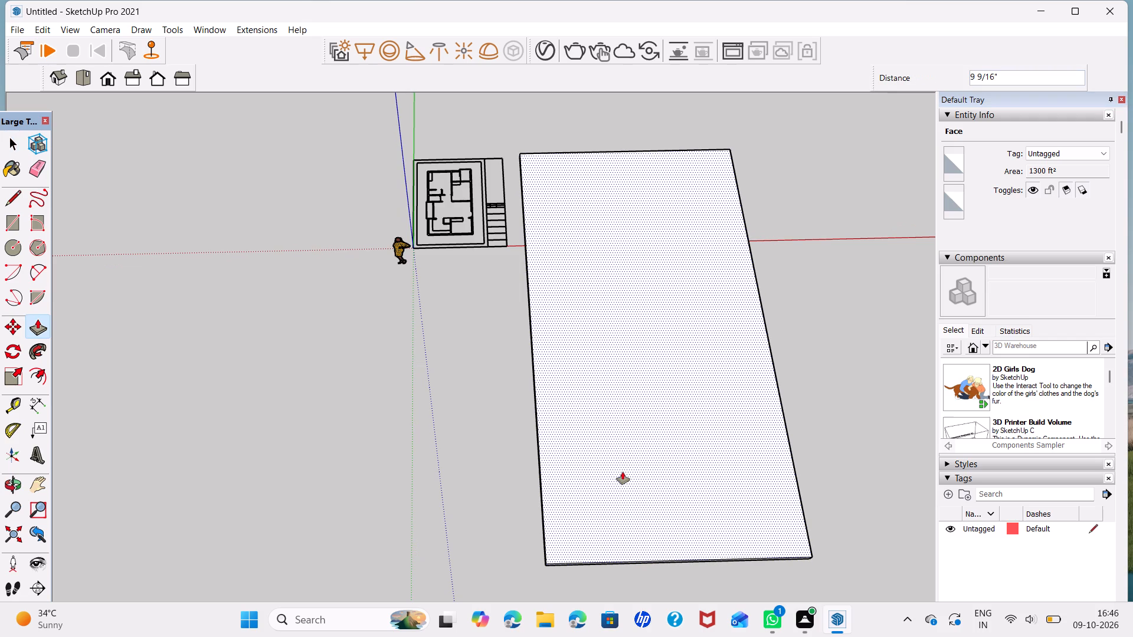
key("5")
key("Return")
key("space")
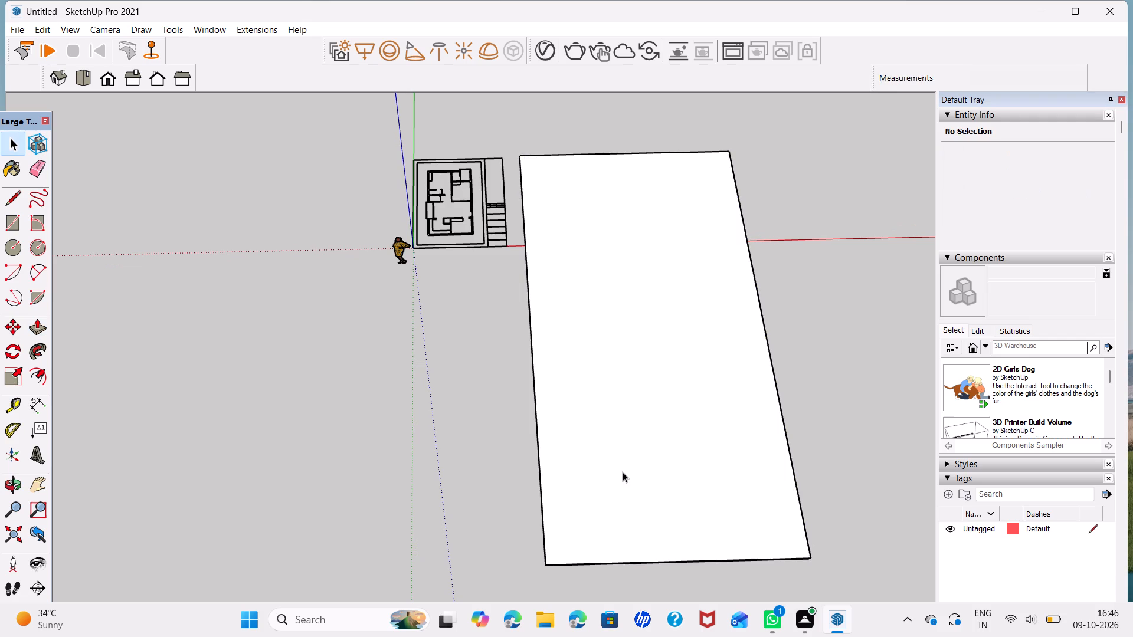
Select the whole slab with all its faces and edges and make it a group.
triple_click(623, 472)
right_click(623, 472)
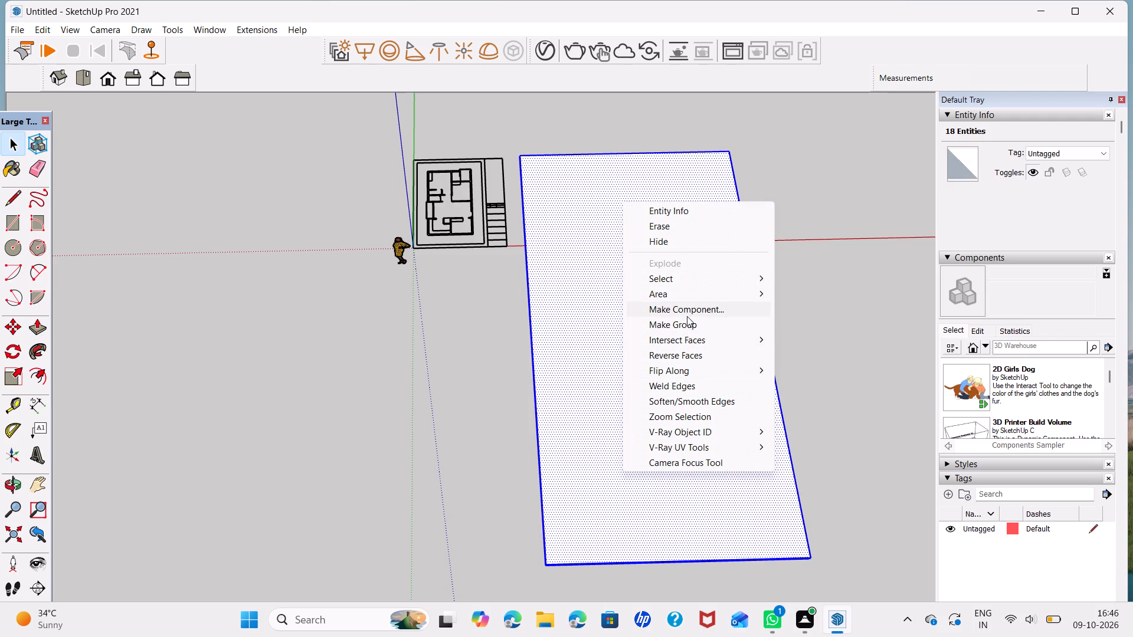
left_click(689, 325)
left_click(826, 314)
middle_click_drag(686, 511, 689, 323)
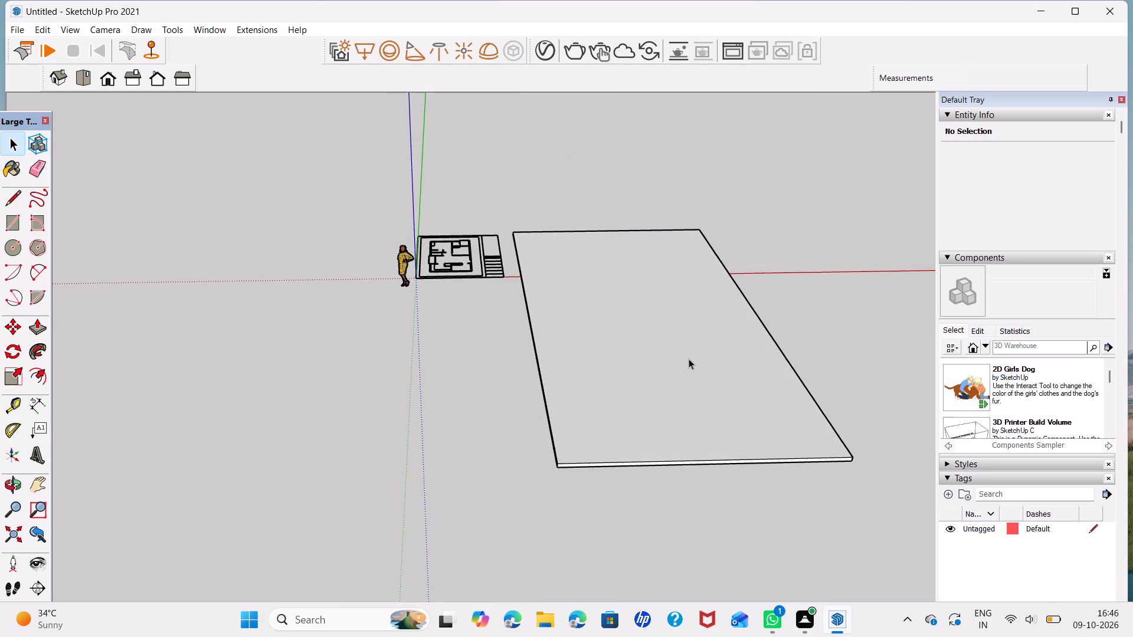
left_click(689, 359)
left_click(836, 349)
middle_click_drag(660, 405, 638, 502)
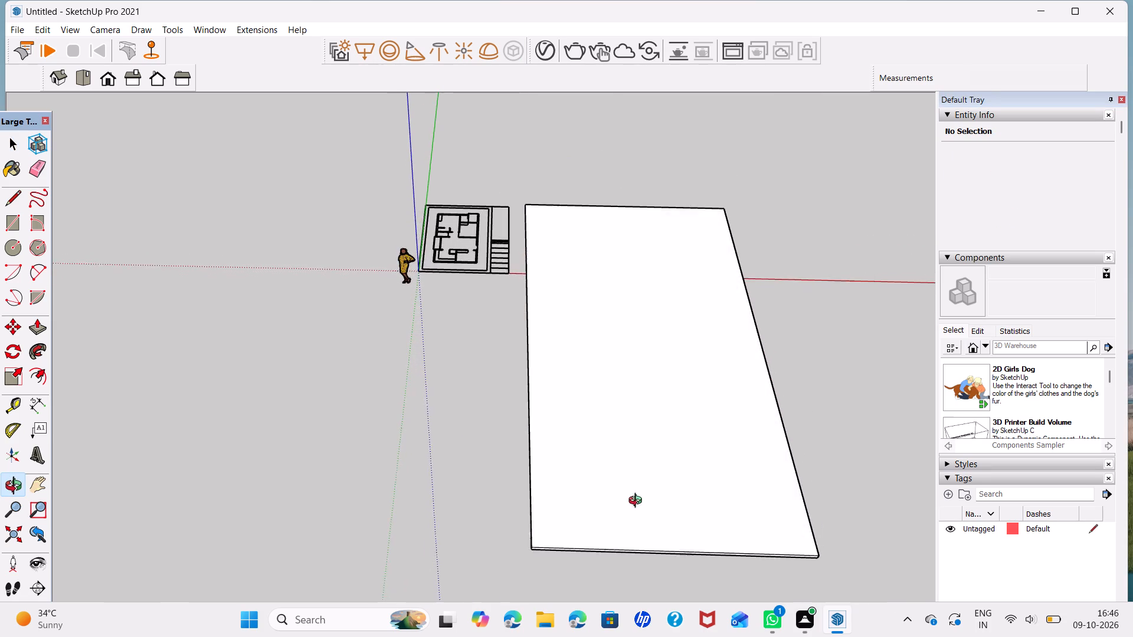
middle_click_drag(638, 502, 651, 513)
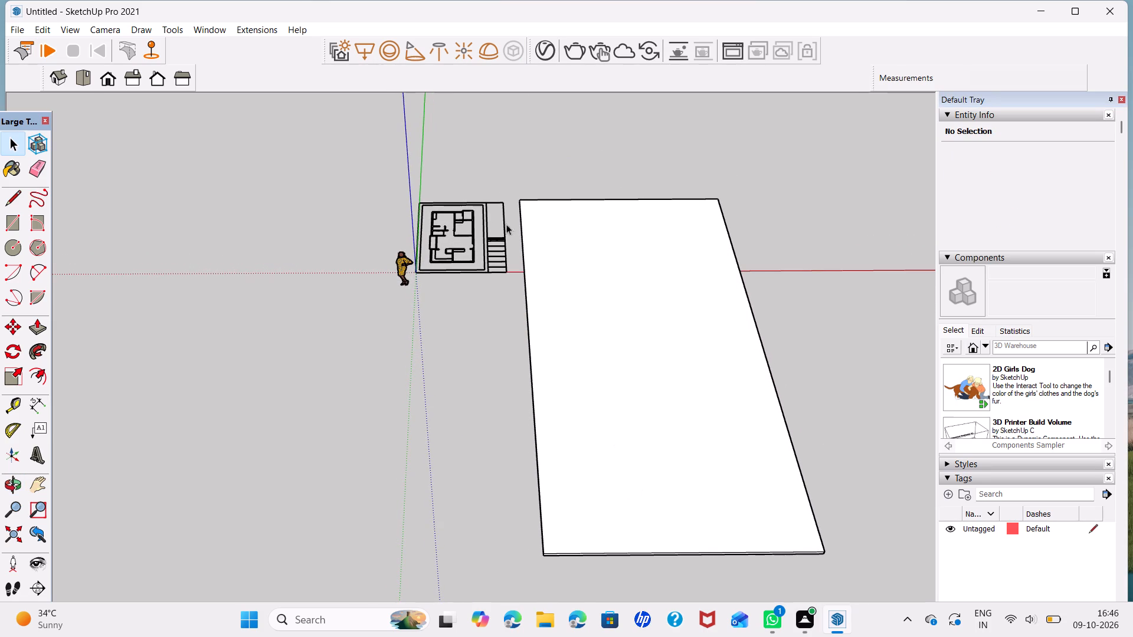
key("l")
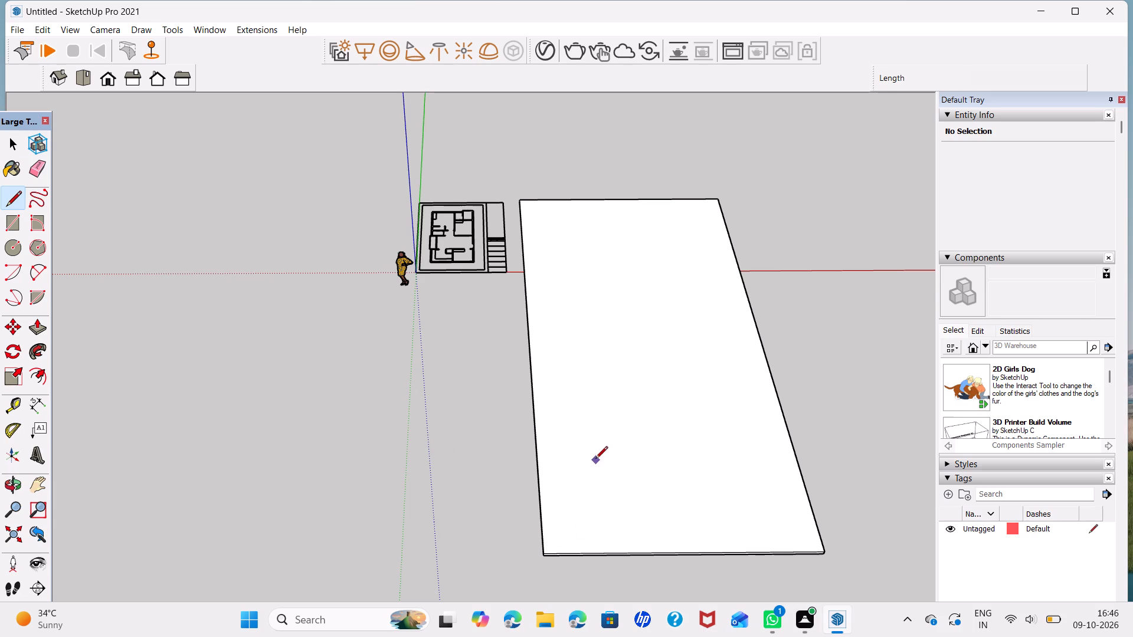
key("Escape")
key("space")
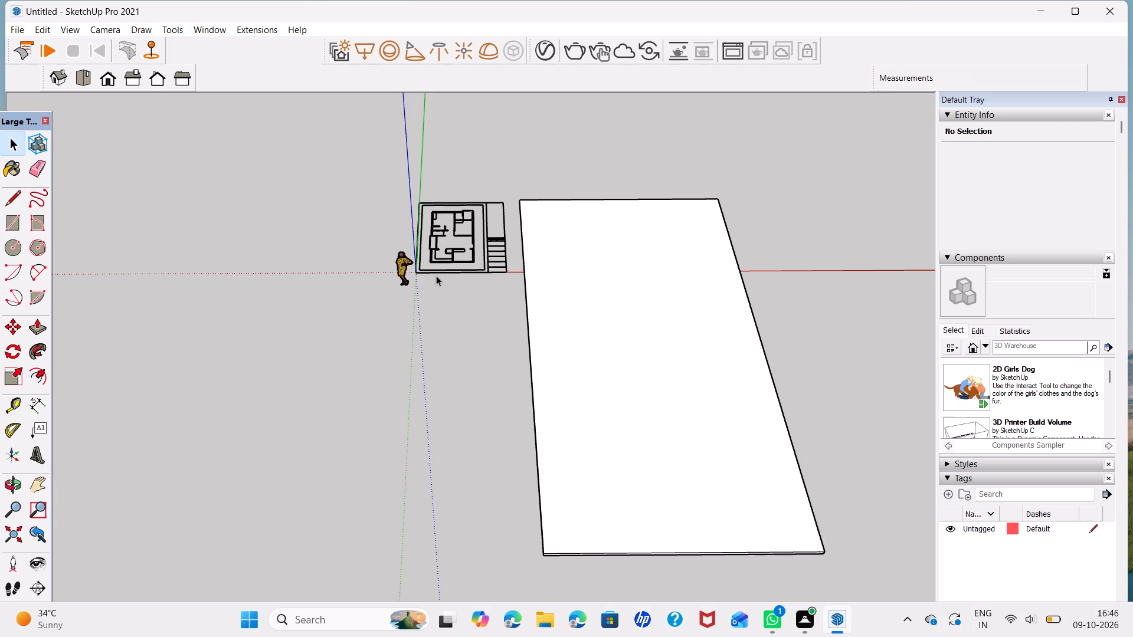
Draw a 50' by 26' rectangle over the slab group's top, from one corner to the diagonally opposite corner.
key("r")
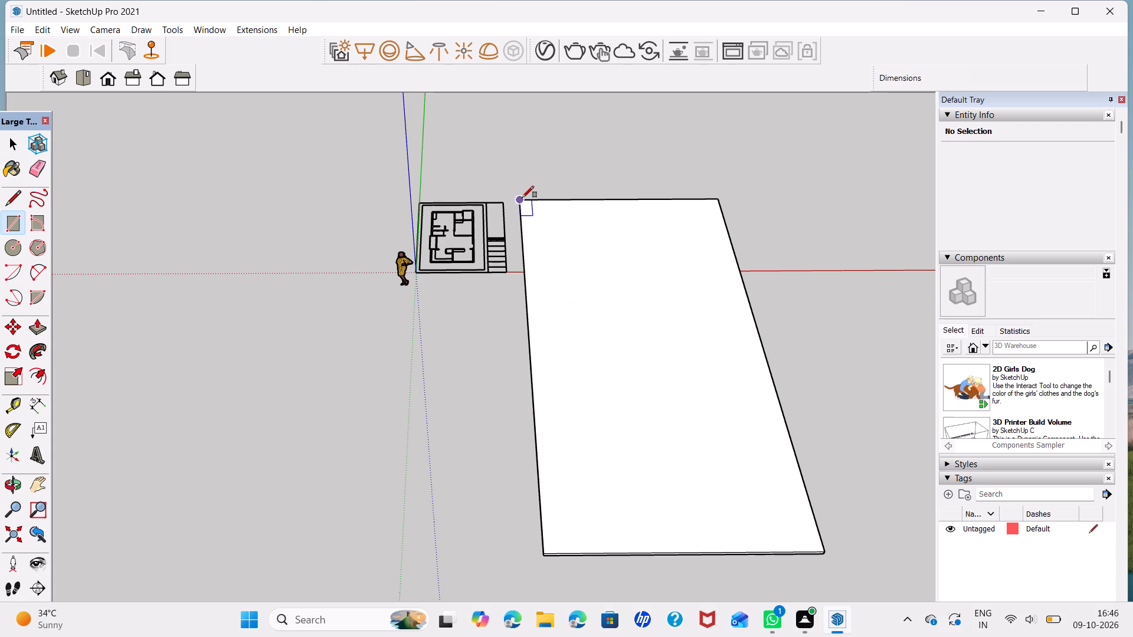
left_click(522, 198)
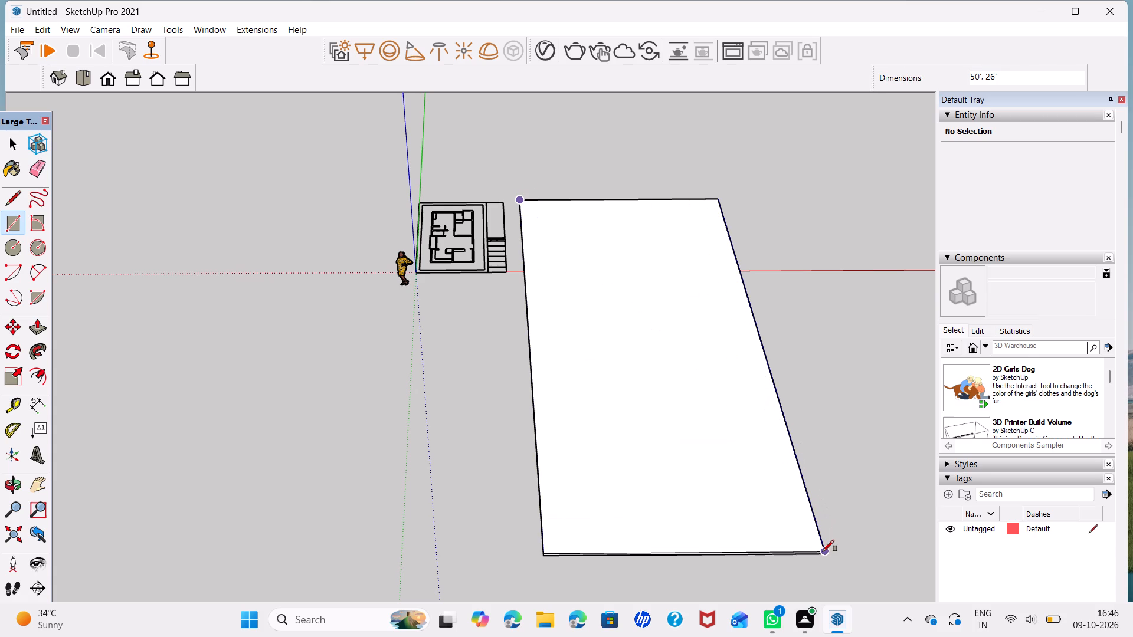
left_click(823, 551)
key("space")
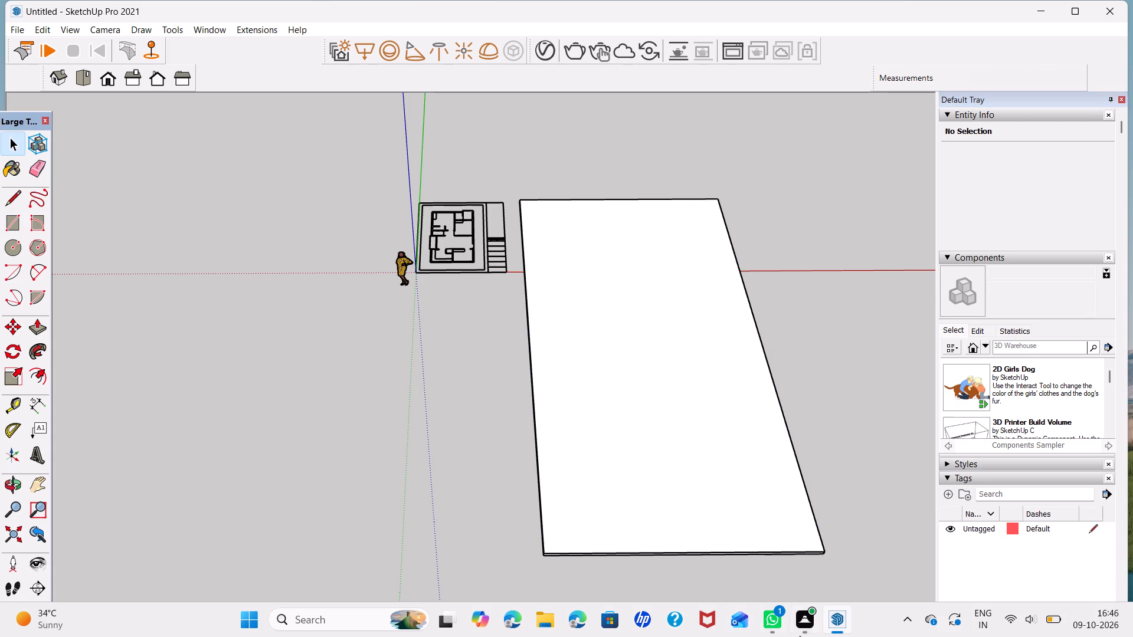
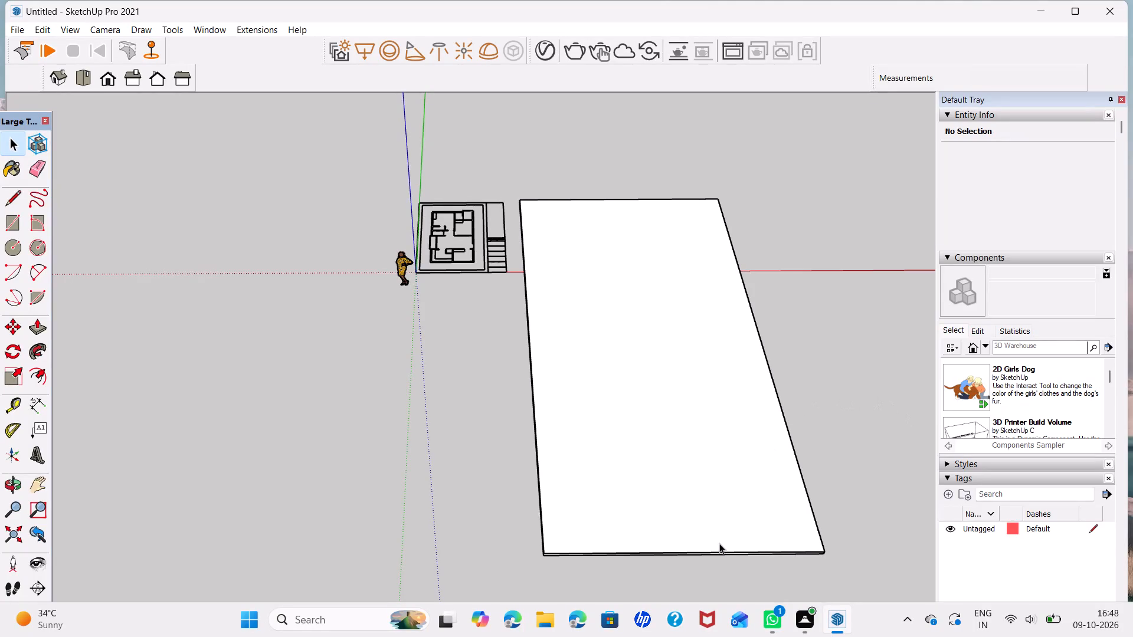
Offset the outline of the slab's top face inward by 9" to form the outer wall band.
left_click(610, 422)
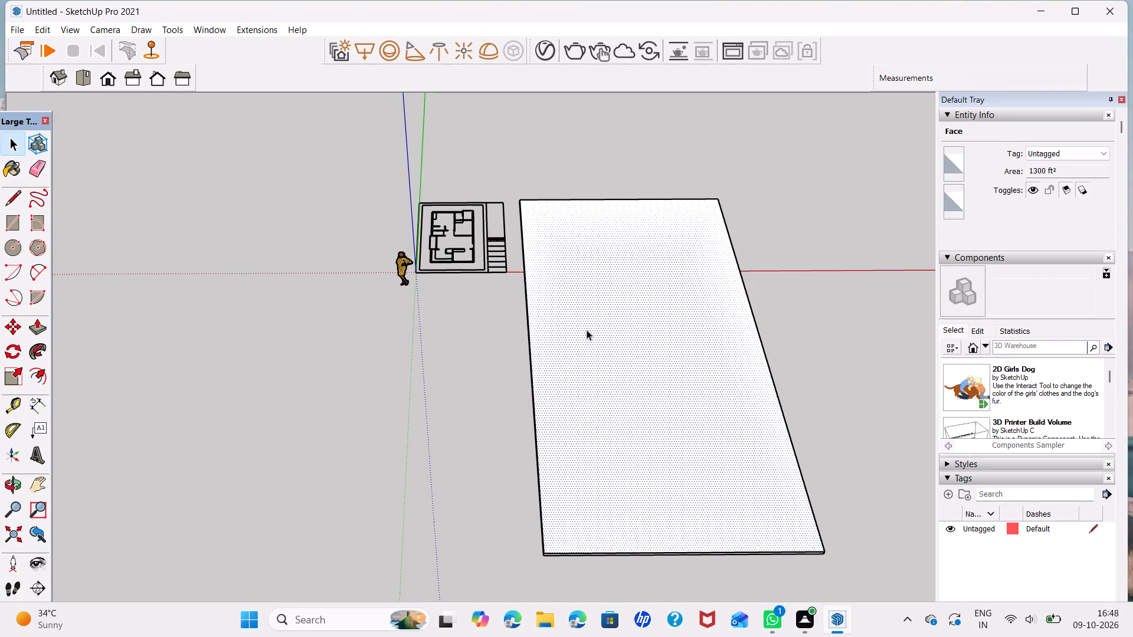
left_click(32, 379)
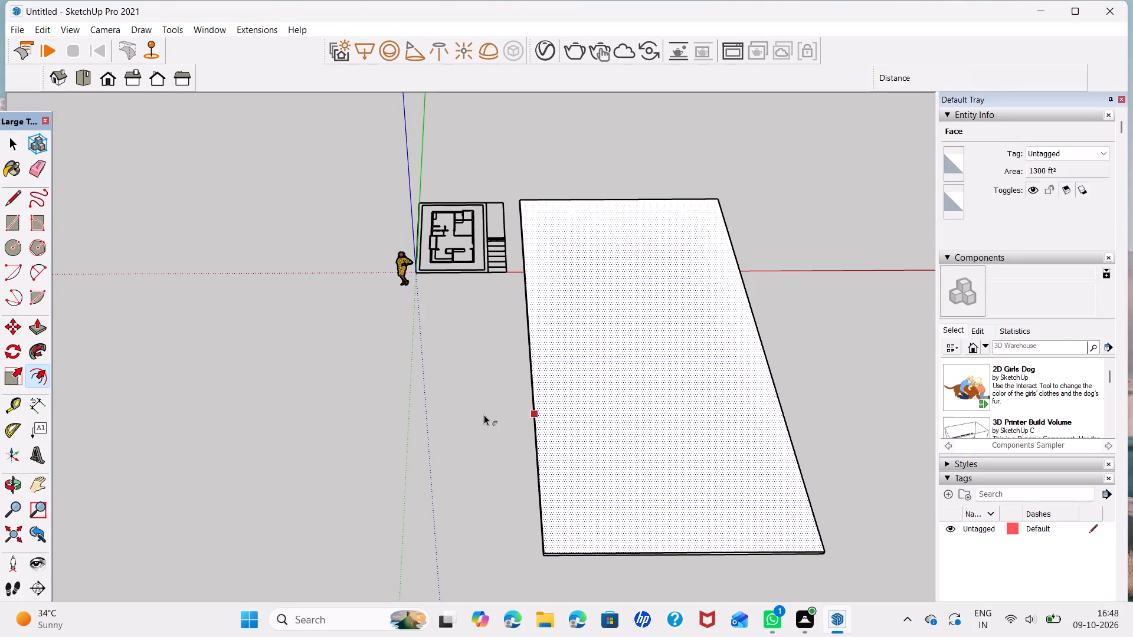
left_click(513, 427)
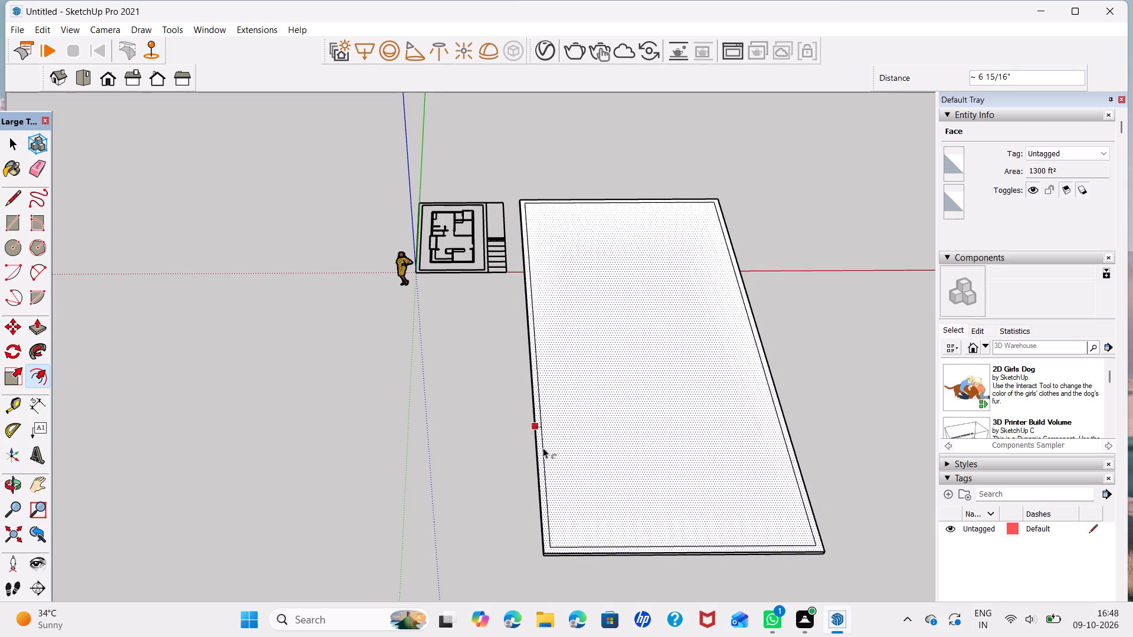
key("9")
key("Return")
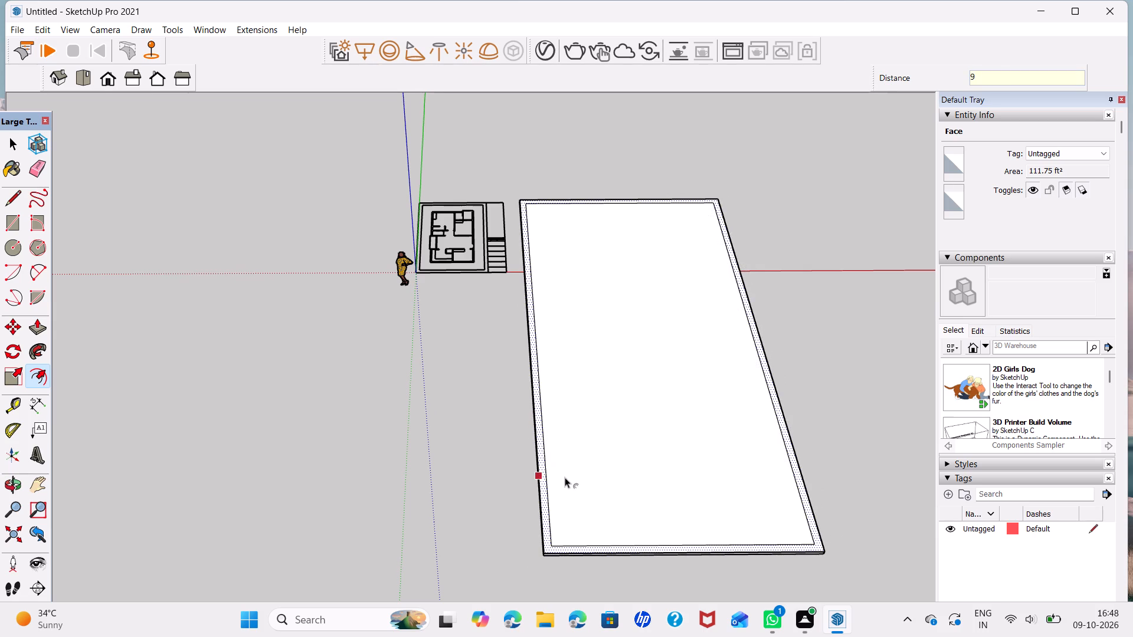
key("space")
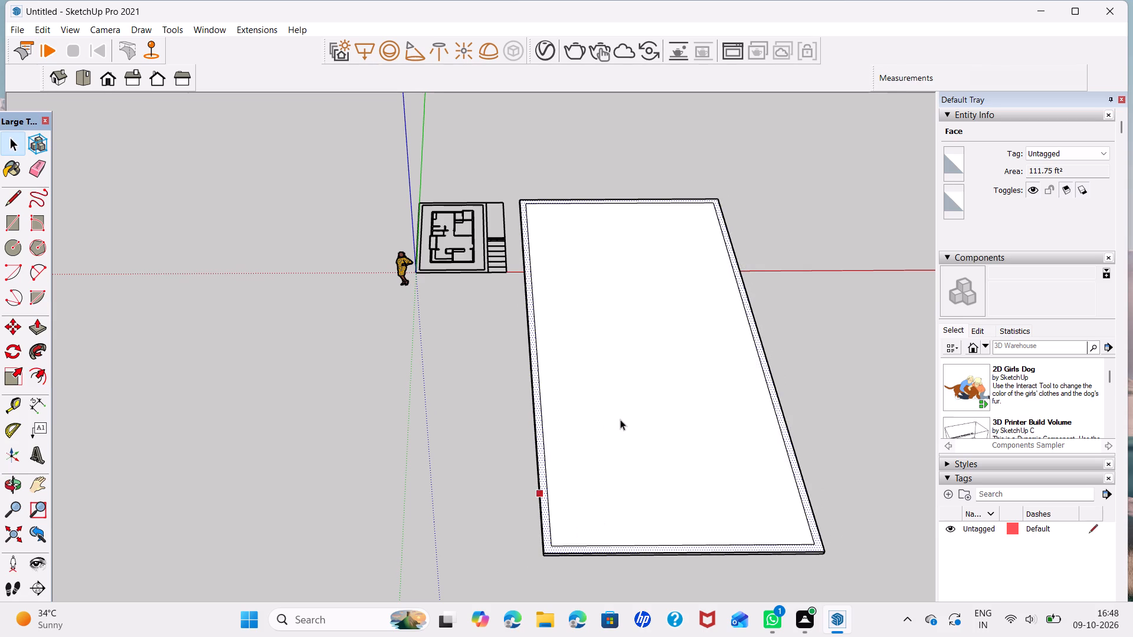
key("Escape")
Draw a 6' by 6'6" room outline with lines in the inner rectangle's far right corner, closing it on the inner wall edge.
key("l")
key("Return")
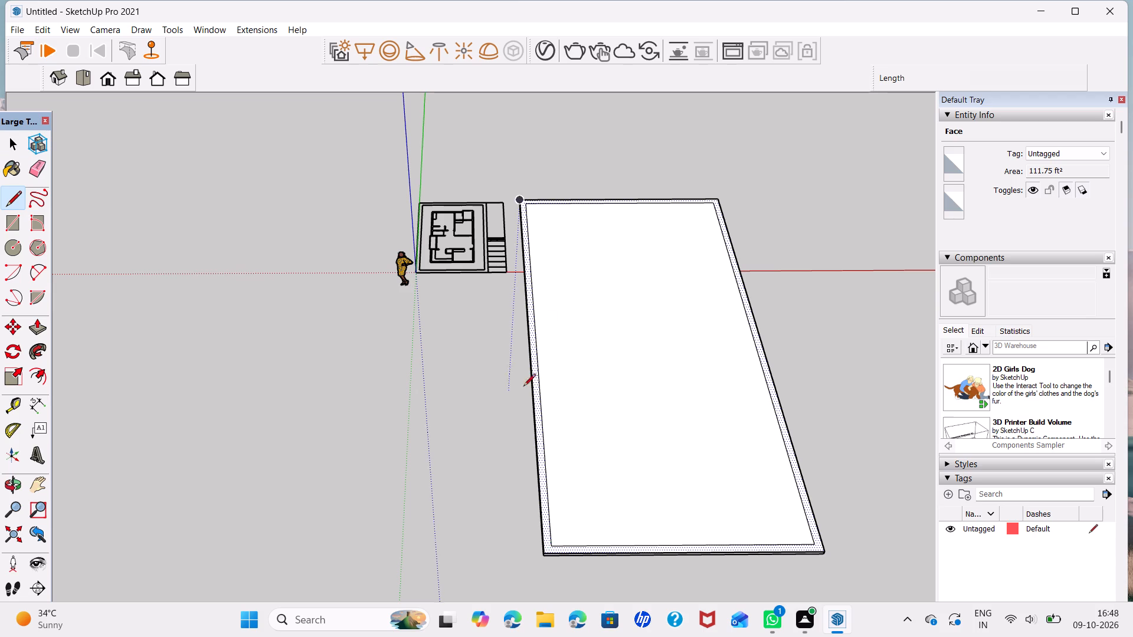
middle_click_drag(549, 320, 531, 543)
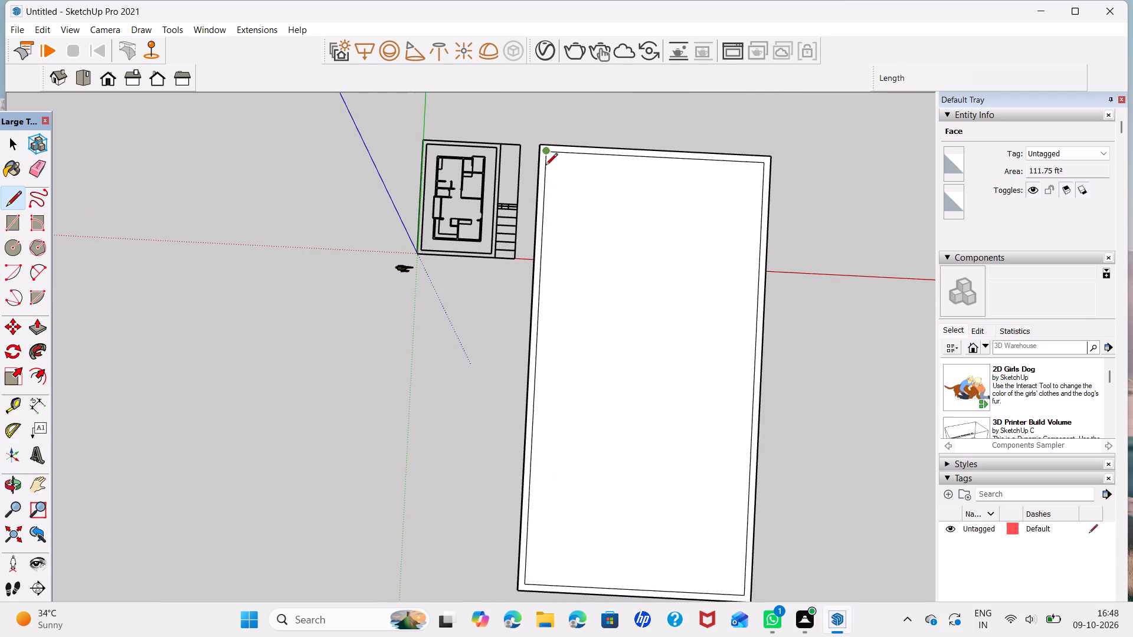
middle_click_drag(540, 186, 529, 191)
middle_click_drag(607, 232, 609, 234)
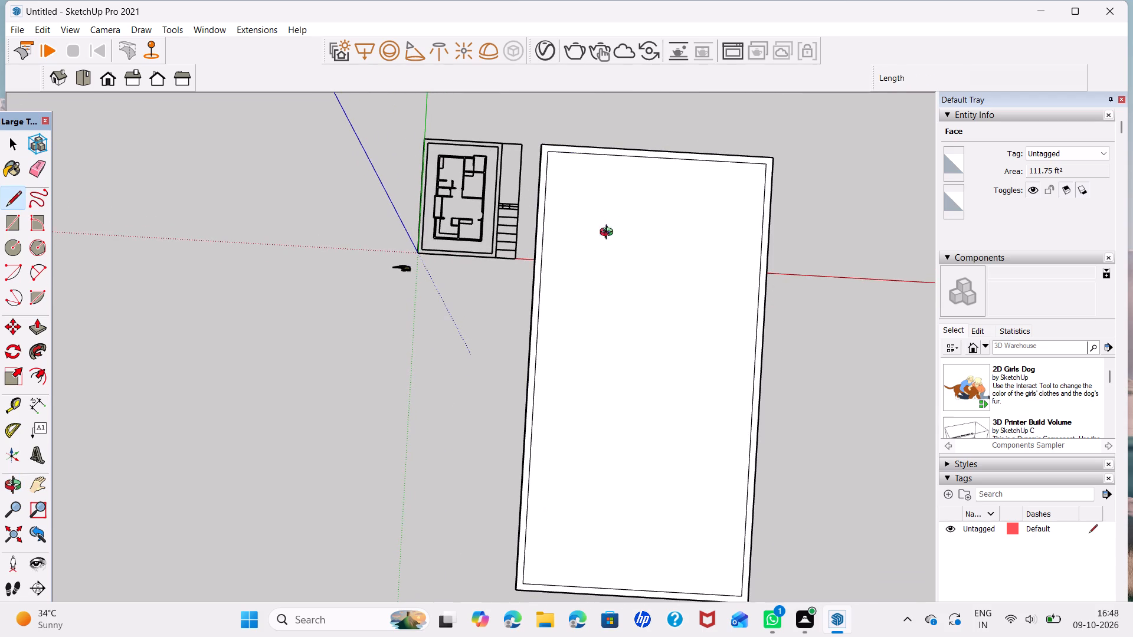
middle_click_drag(609, 234, 612, 224)
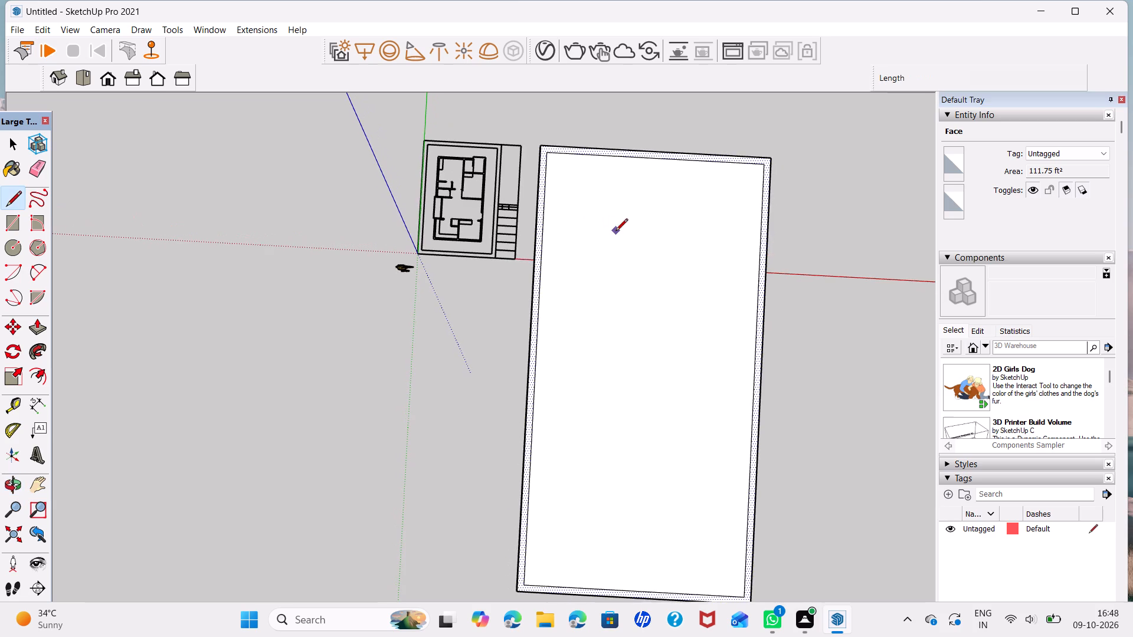
middle_click_drag(606, 242, 587, 380, "shift")
middle_click_drag(709, 412, 719, 411)
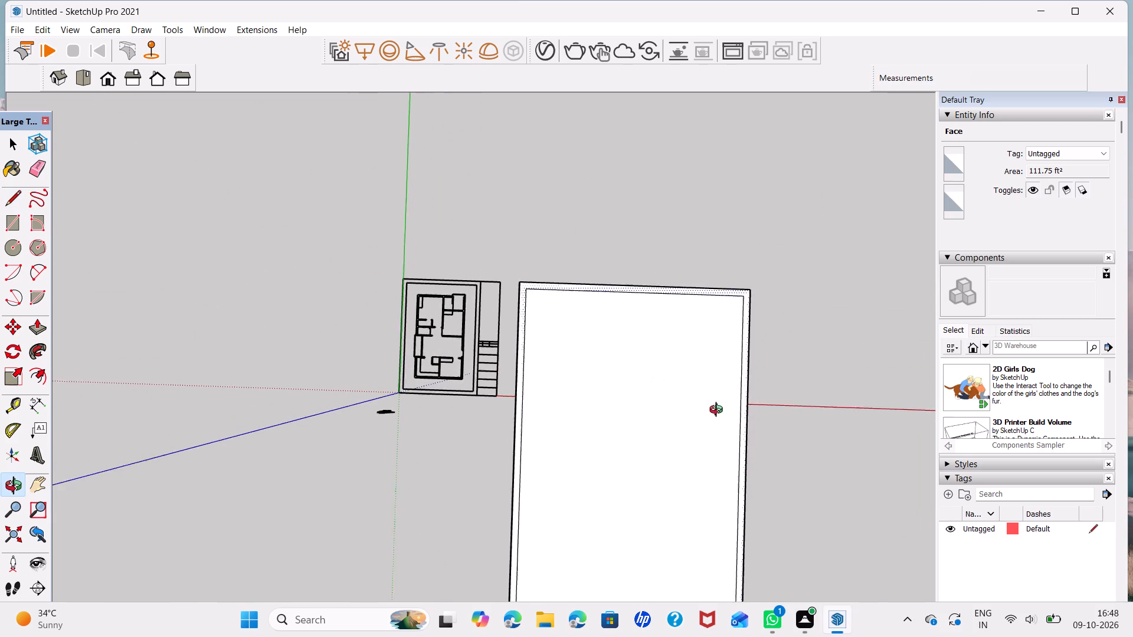
middle_click_drag(719, 411, 723, 411)
scroll(595, 329, "up", 4)
middle_click_drag(614, 377, 607, 293)
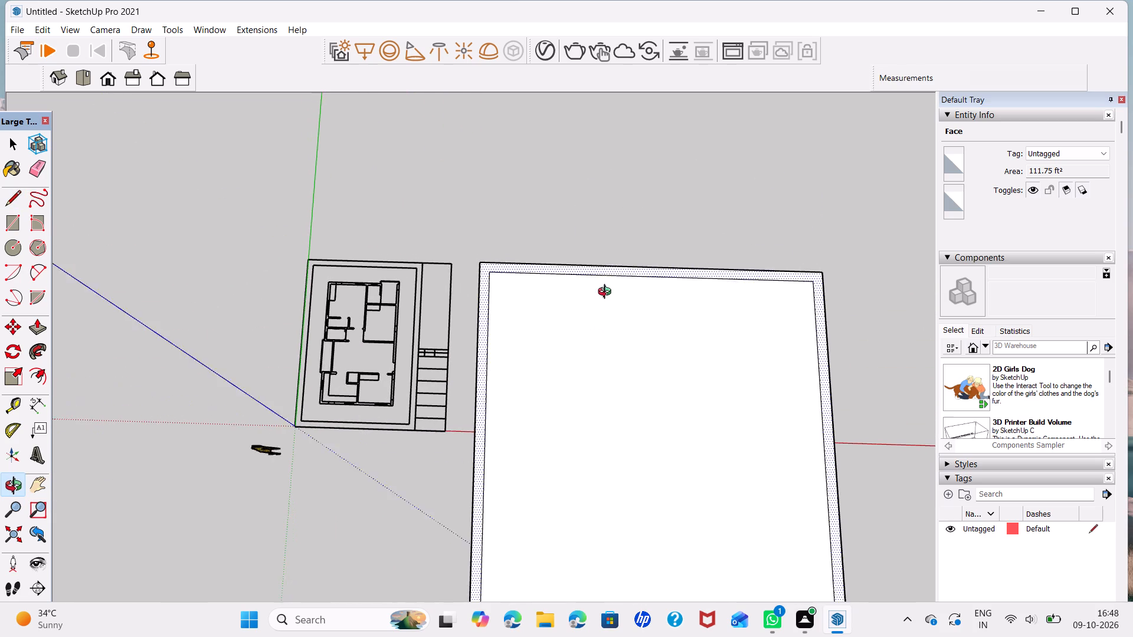
middle_click_drag(607, 293, 606, 272)
middle_click_drag(606, 317, 602, 264, "shift")
scroll(583, 261, "up", 2)
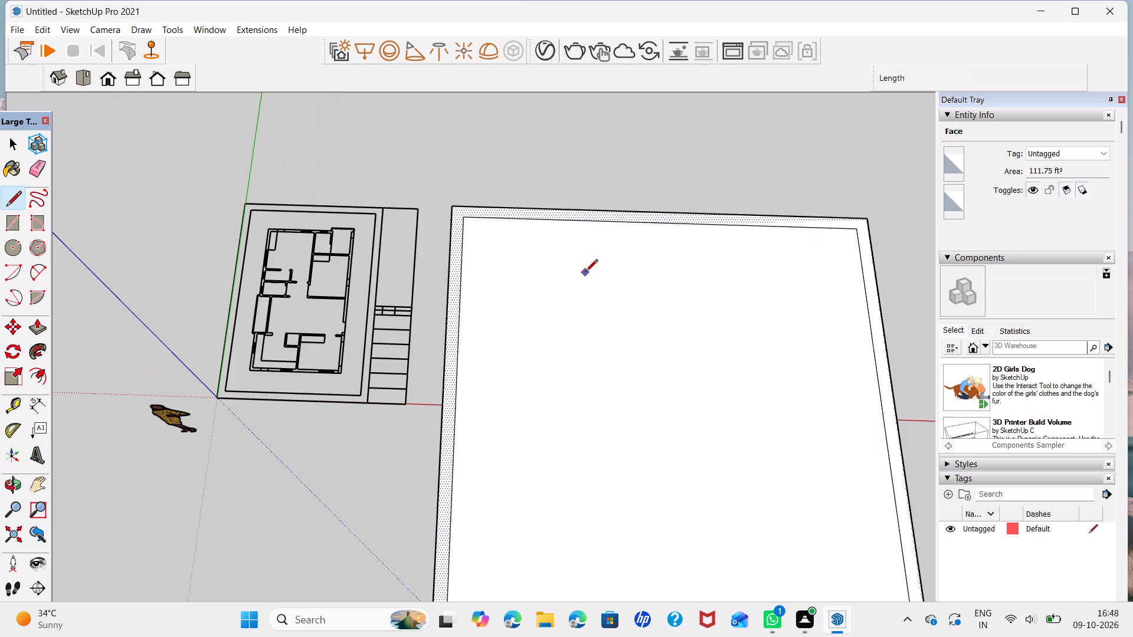
left_click(855, 232)
type("6'")
key("Return")
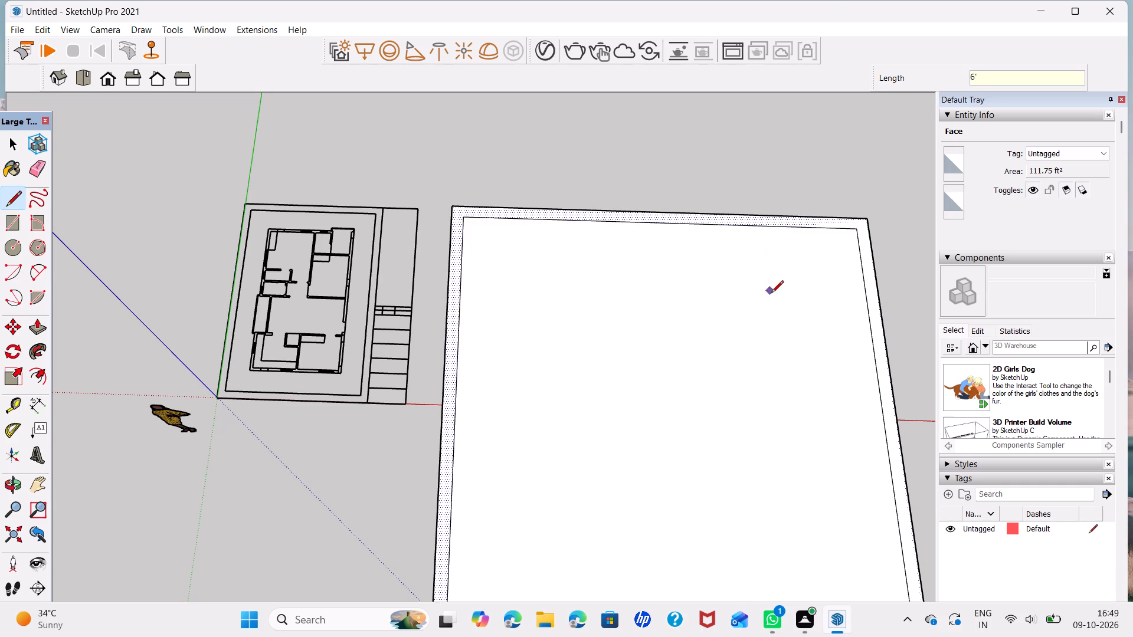
left_click(759, 225)
type("6'6")
key("Return")
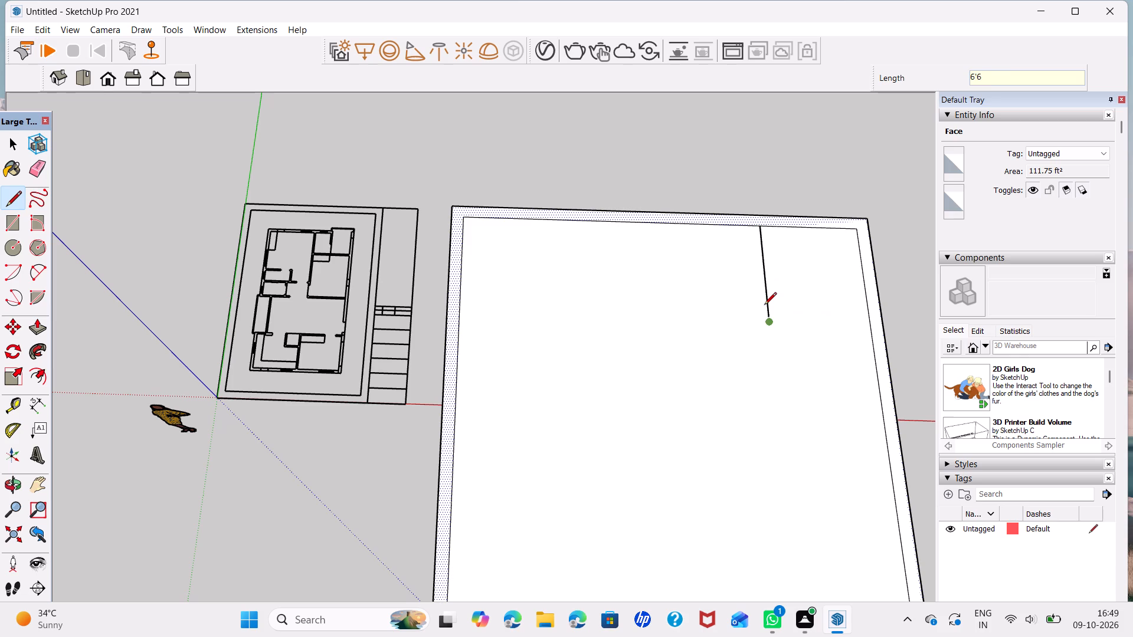
left_click(865, 329)
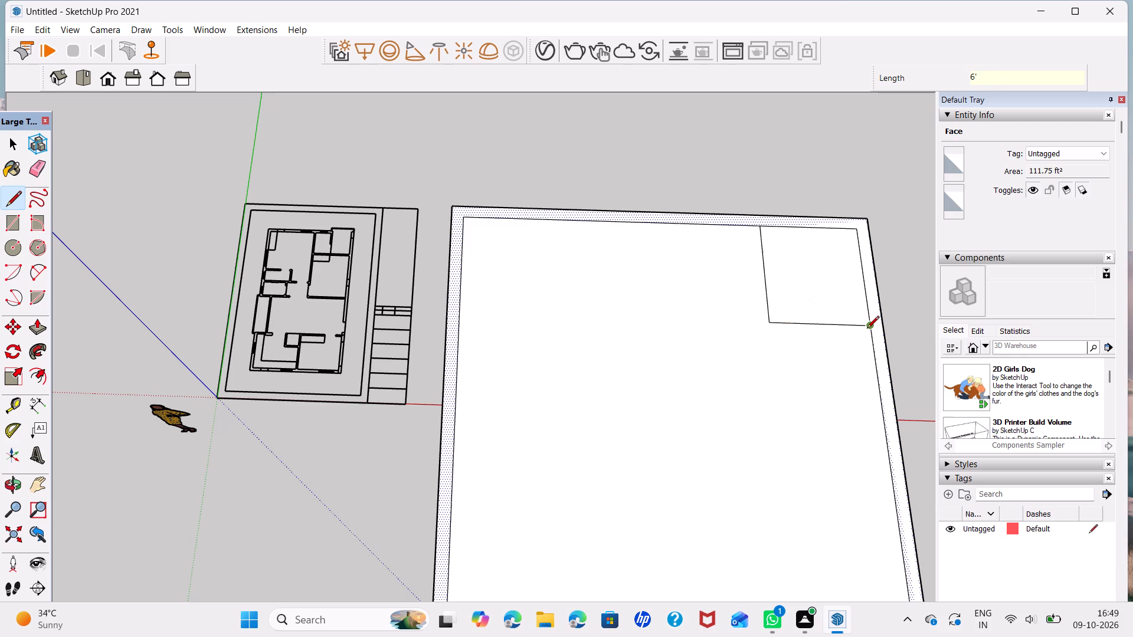
key("space")
left_click(797, 258)
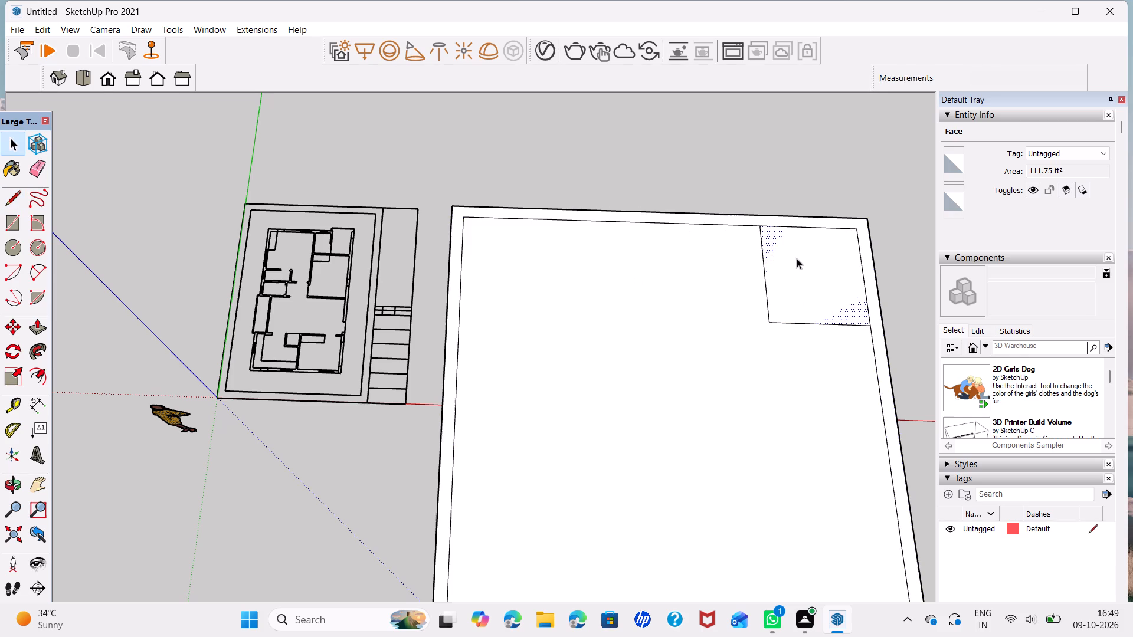
key("space")
Draw an adjoining 5' by 6'6" room outline along the far inner wall edge, closing it at the first room's corner.
scroll(752, 230, "up", 1)
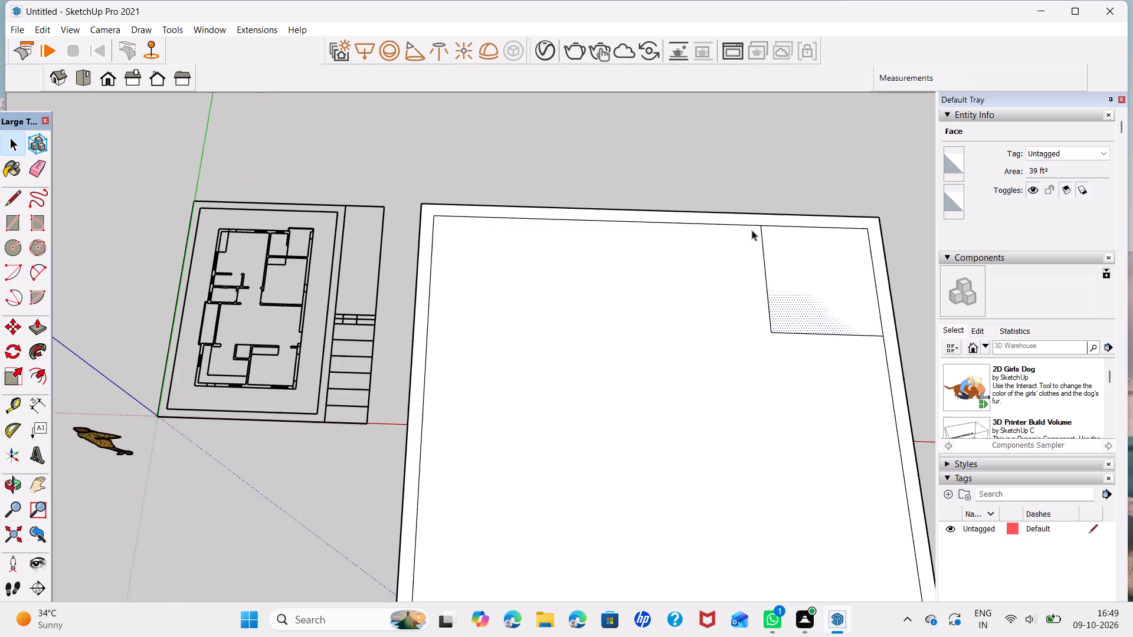
key("l")
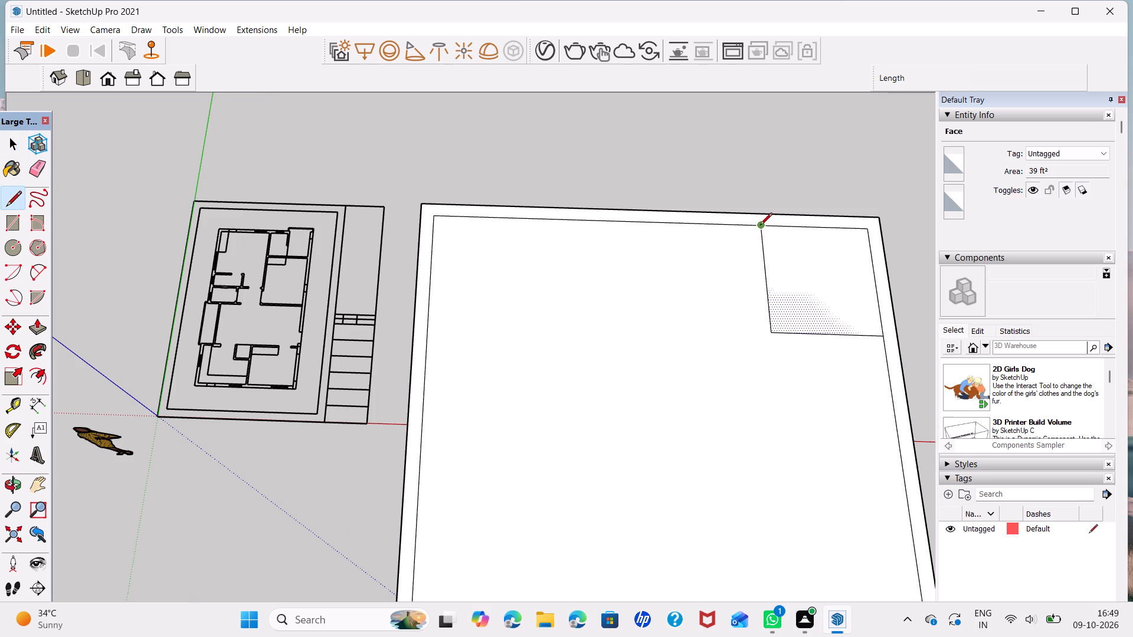
left_click(758, 225)
key("5")
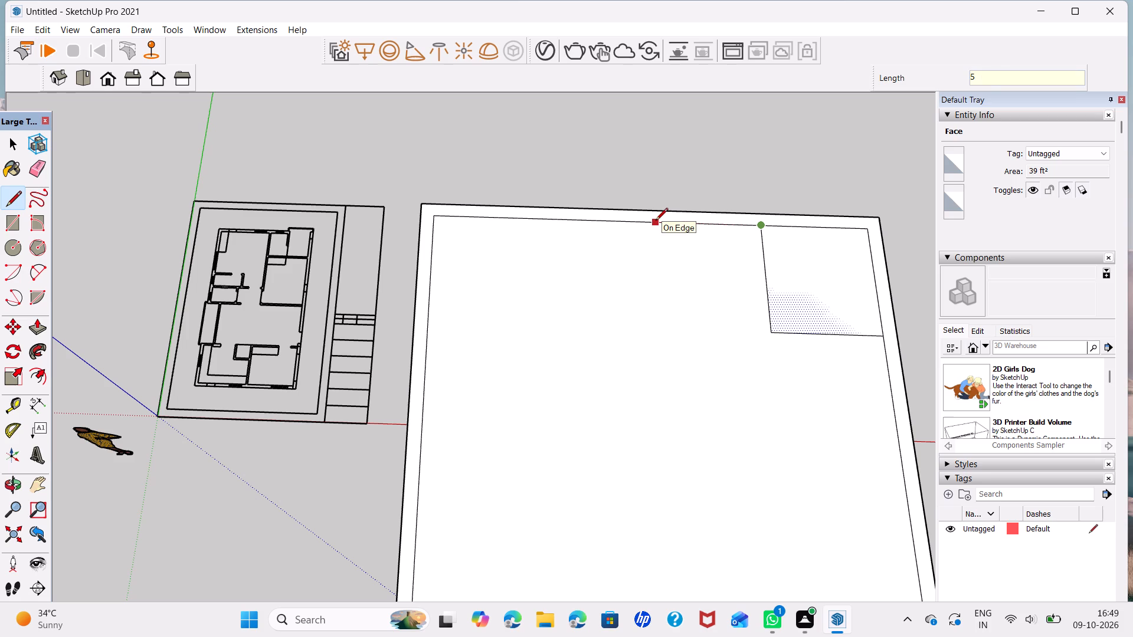
key("apostrophe")
key("Return")
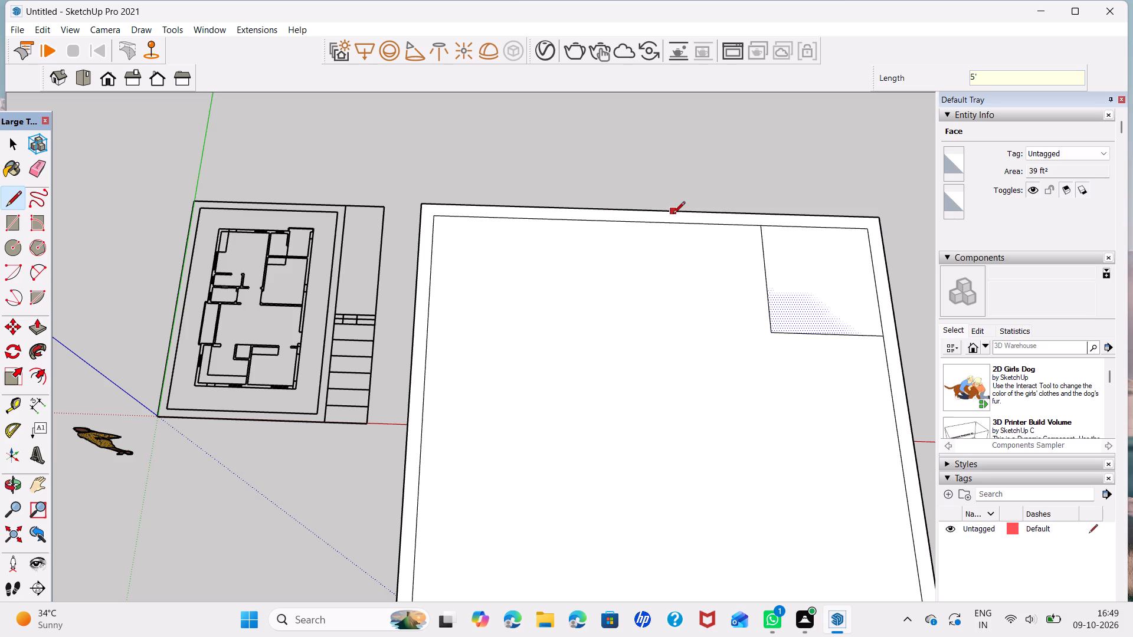
left_click(674, 223)
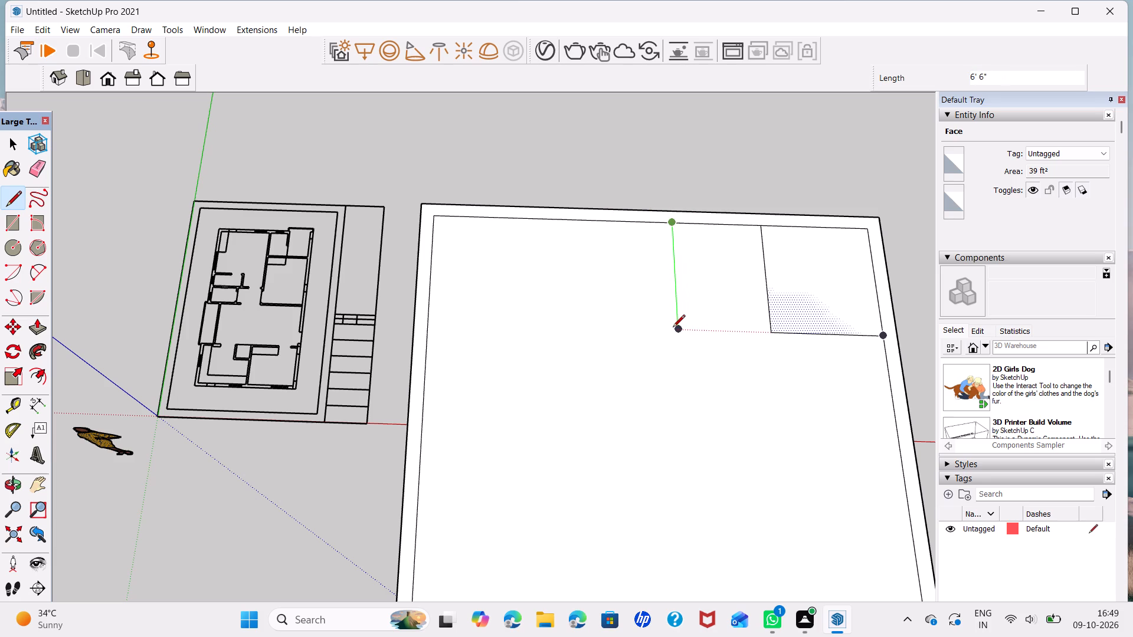
left_click(675, 334)
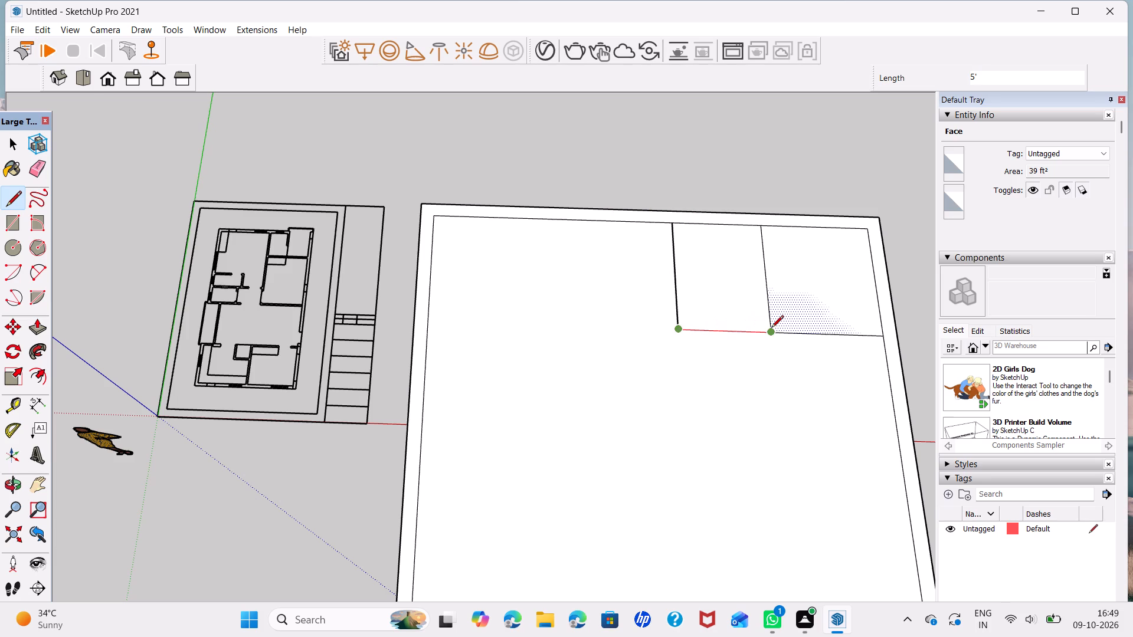
left_click(771, 329)
key("space")
Mark 11'3" along the inner wall edge from the far left corner, and draw a partition line about 13'6" long across the floor.
key("l")
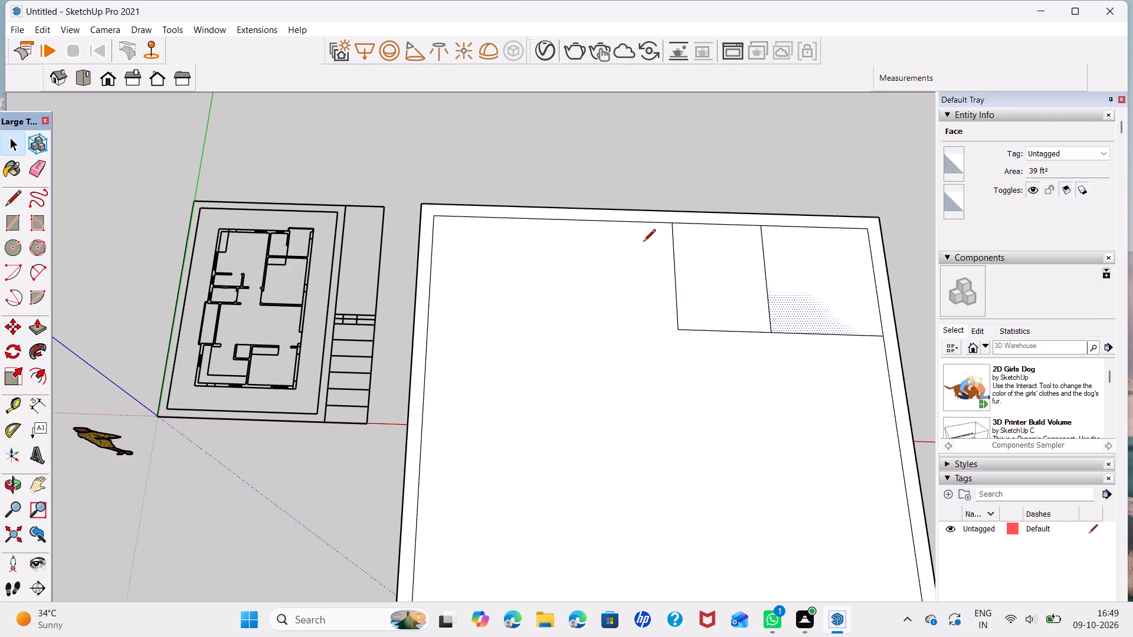
left_click(439, 215)
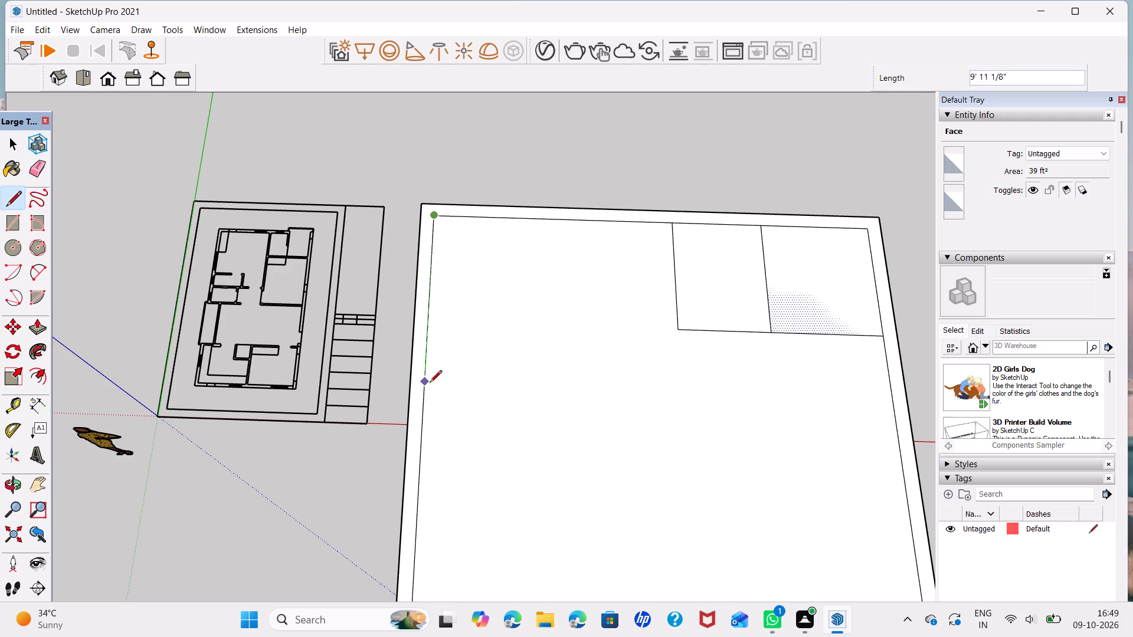
key("1")
type("1'3")
key("Return")
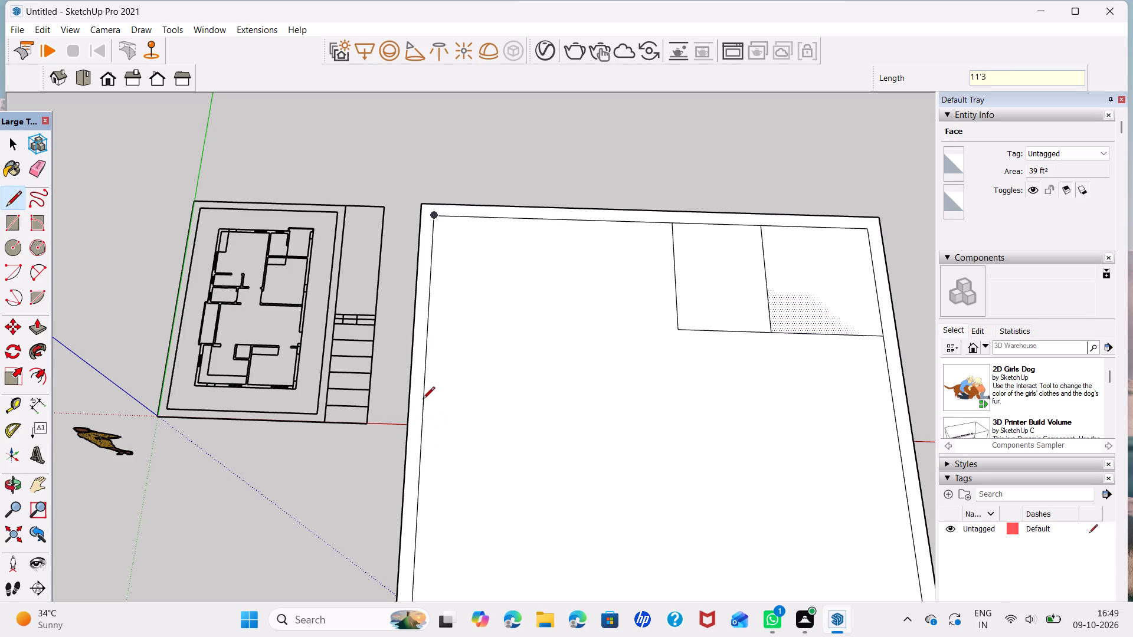
left_click(425, 409)
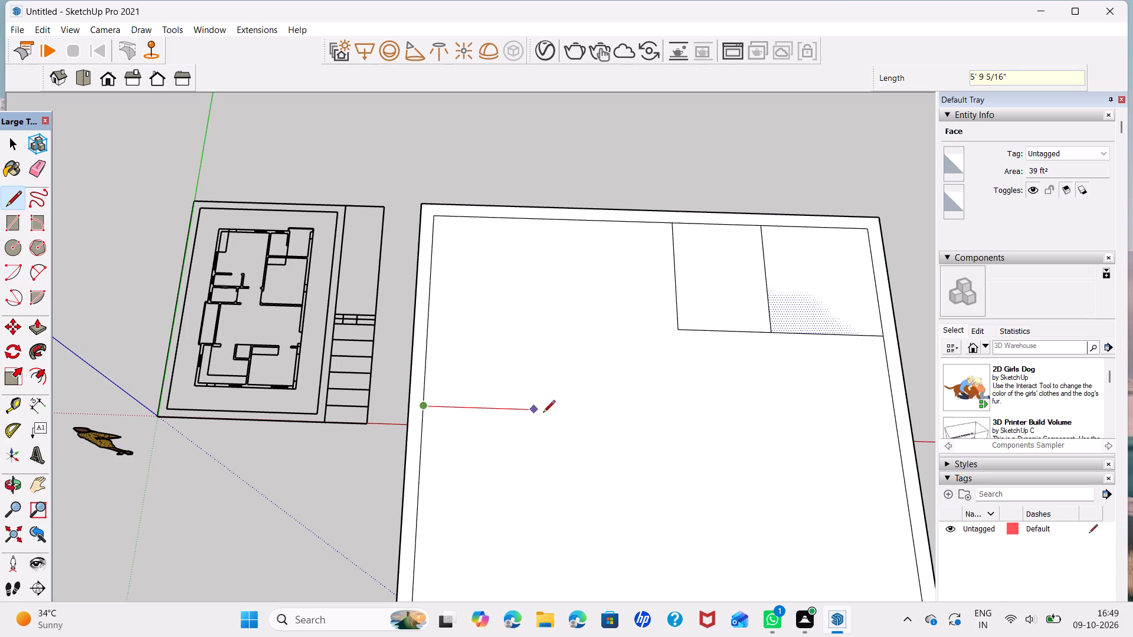
left_click(690, 410)
key("space")
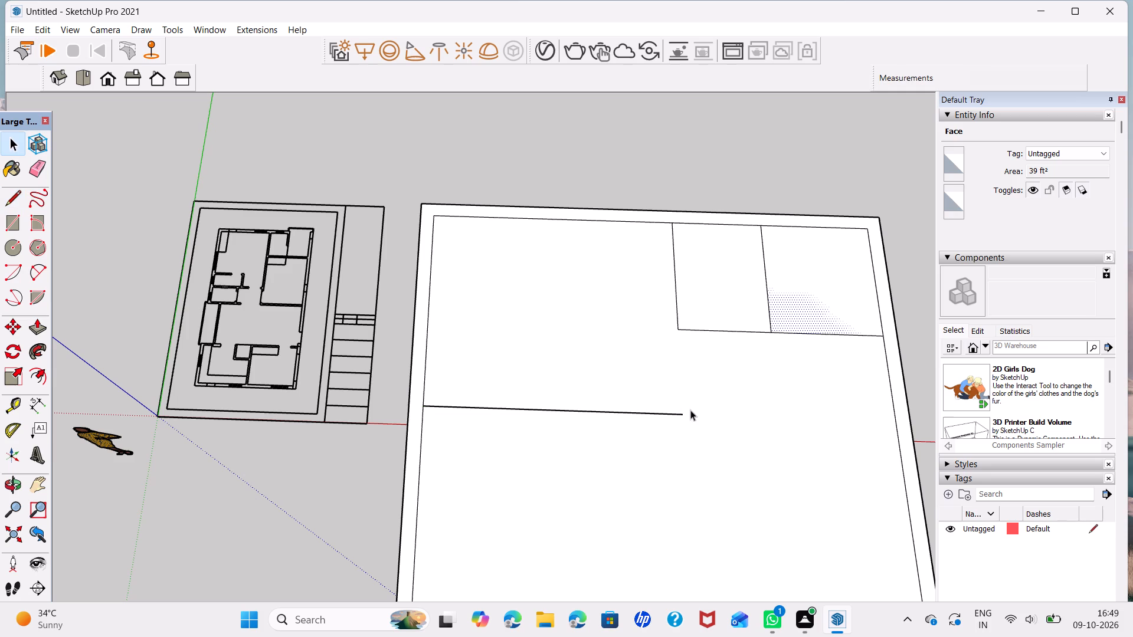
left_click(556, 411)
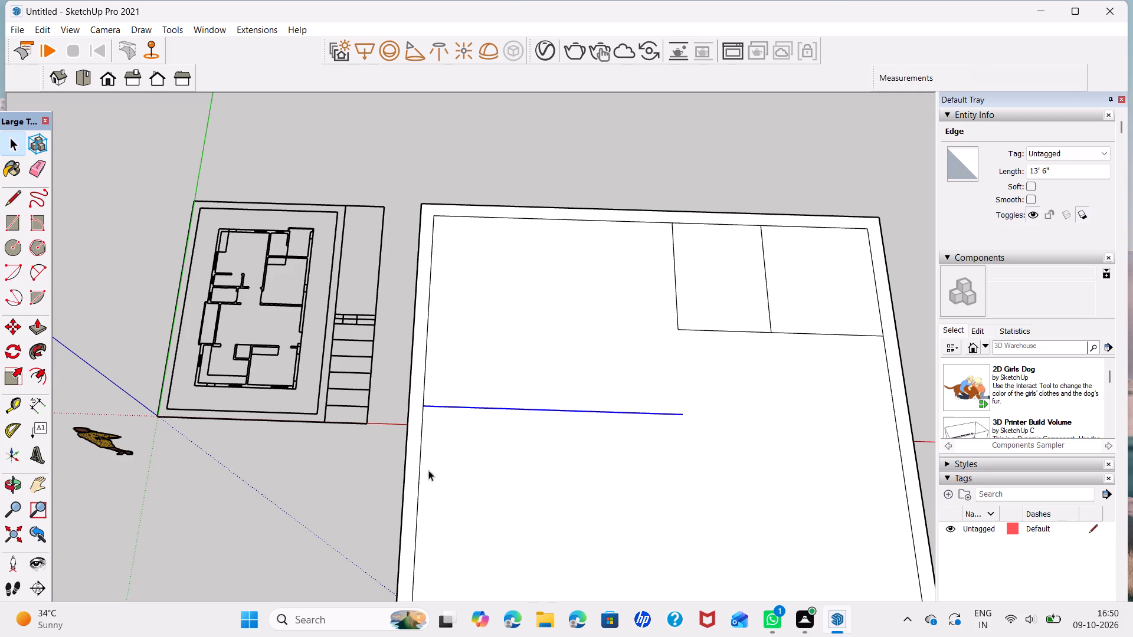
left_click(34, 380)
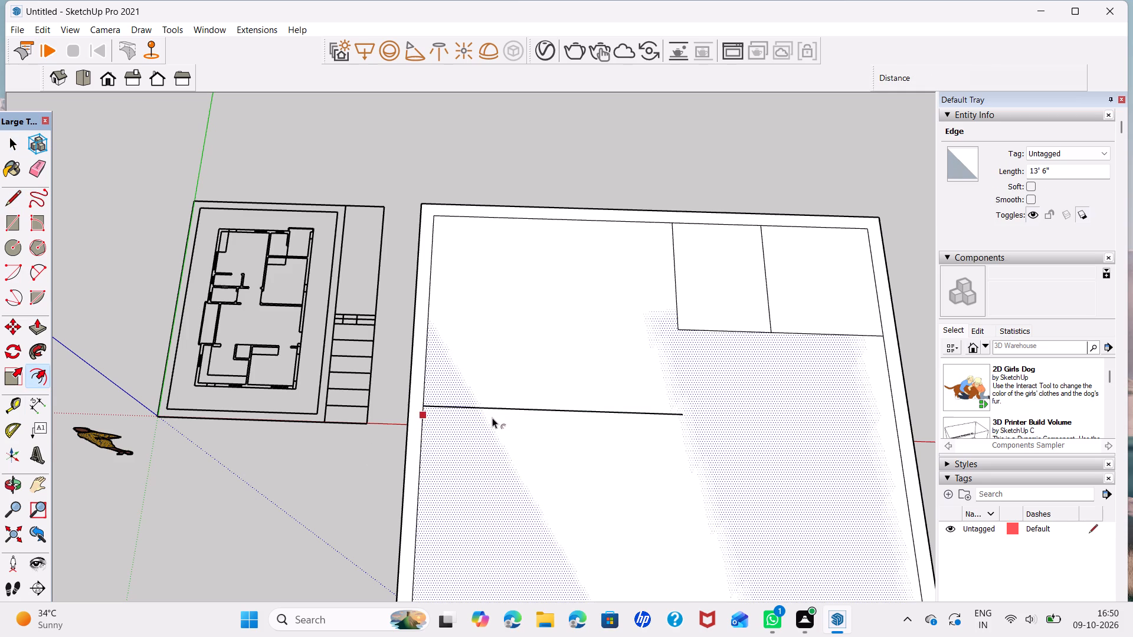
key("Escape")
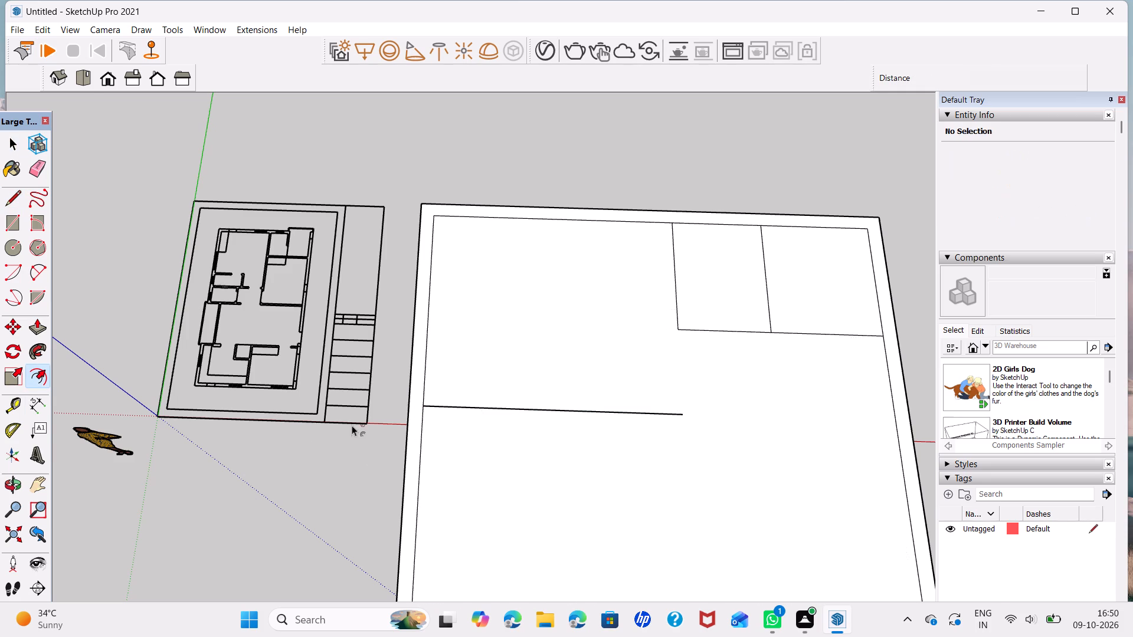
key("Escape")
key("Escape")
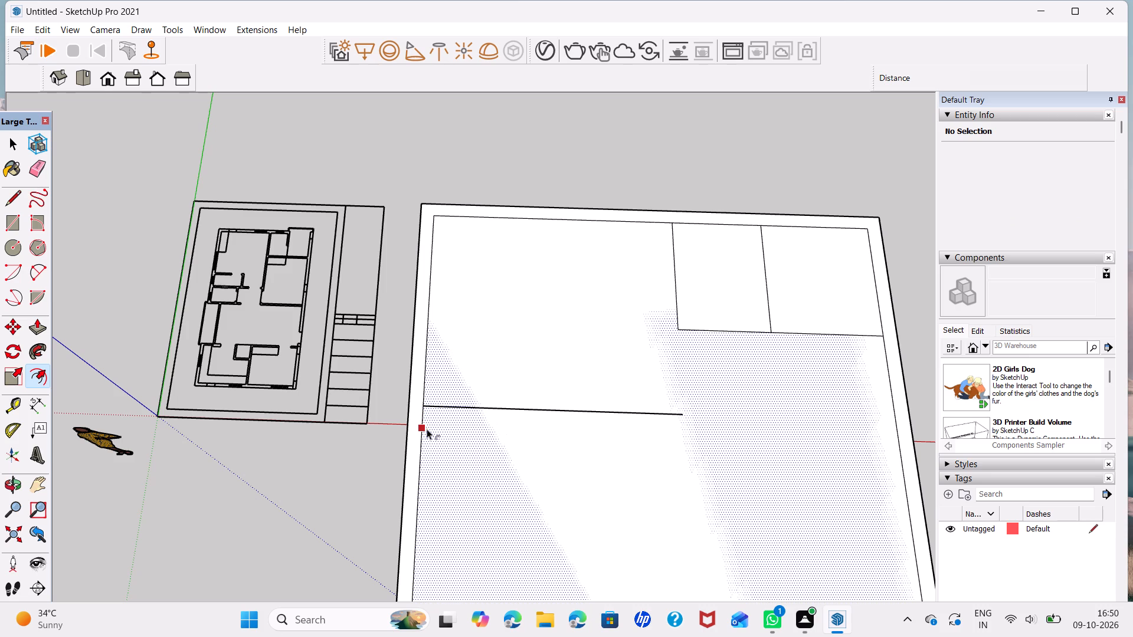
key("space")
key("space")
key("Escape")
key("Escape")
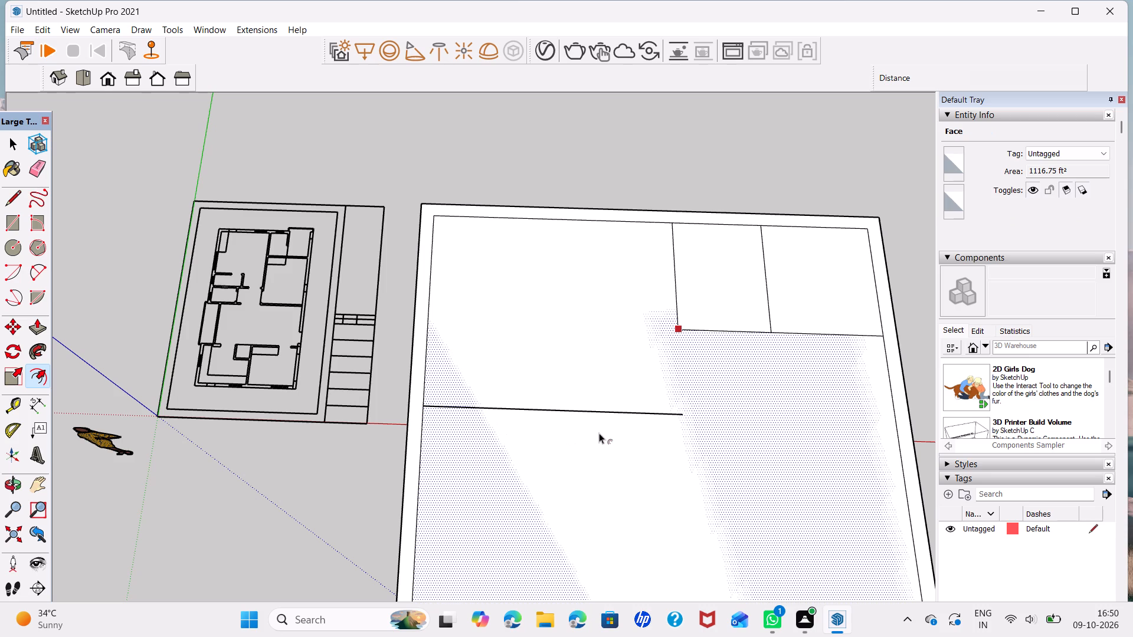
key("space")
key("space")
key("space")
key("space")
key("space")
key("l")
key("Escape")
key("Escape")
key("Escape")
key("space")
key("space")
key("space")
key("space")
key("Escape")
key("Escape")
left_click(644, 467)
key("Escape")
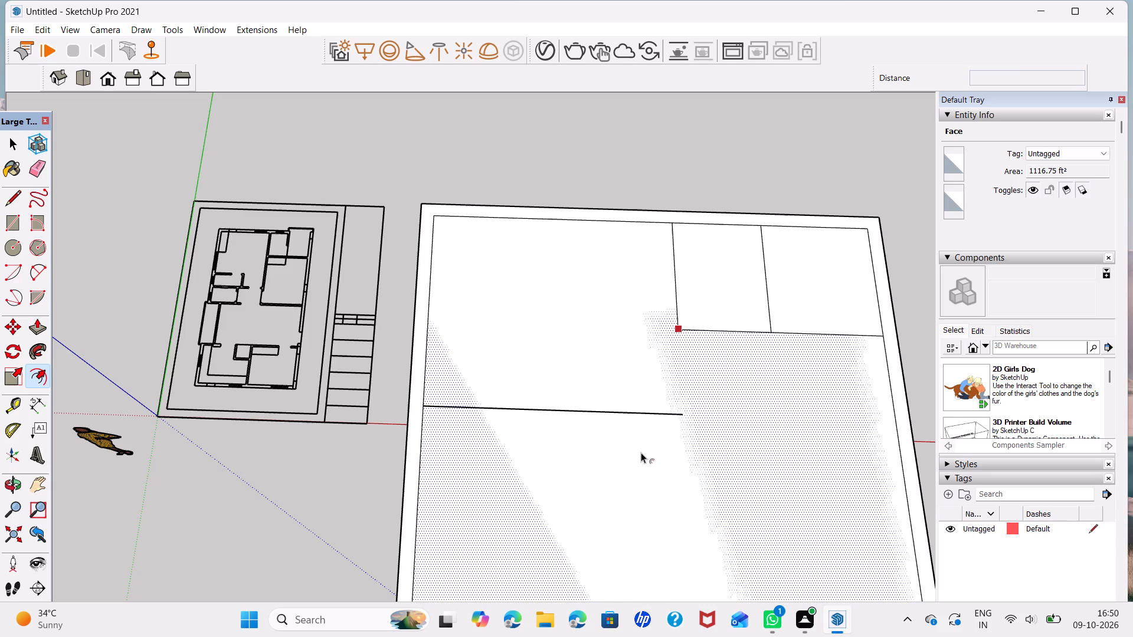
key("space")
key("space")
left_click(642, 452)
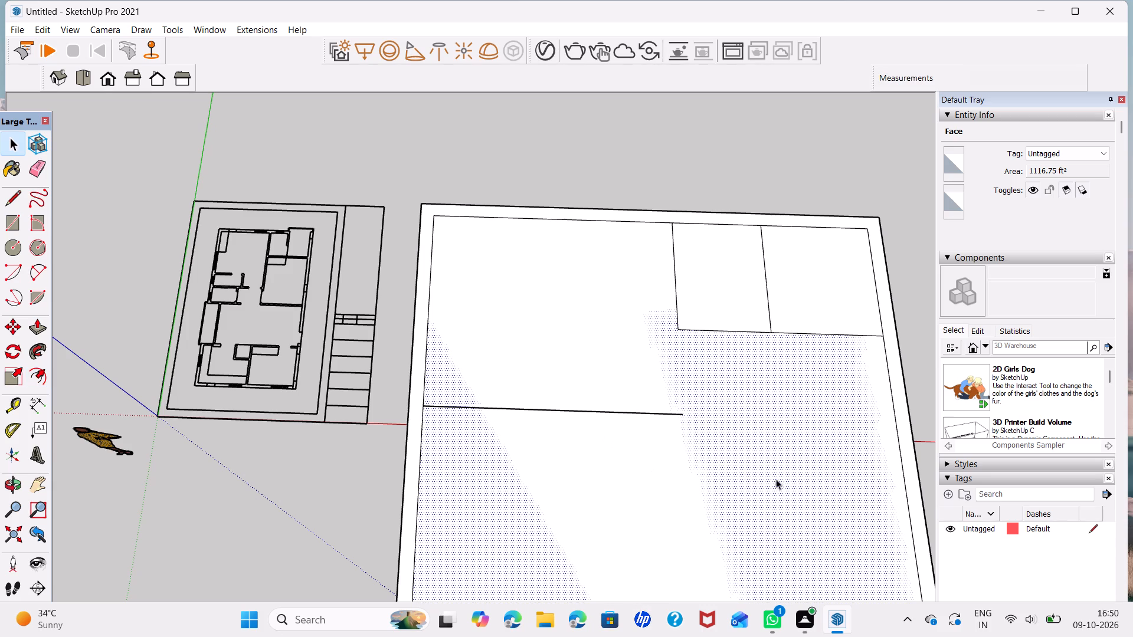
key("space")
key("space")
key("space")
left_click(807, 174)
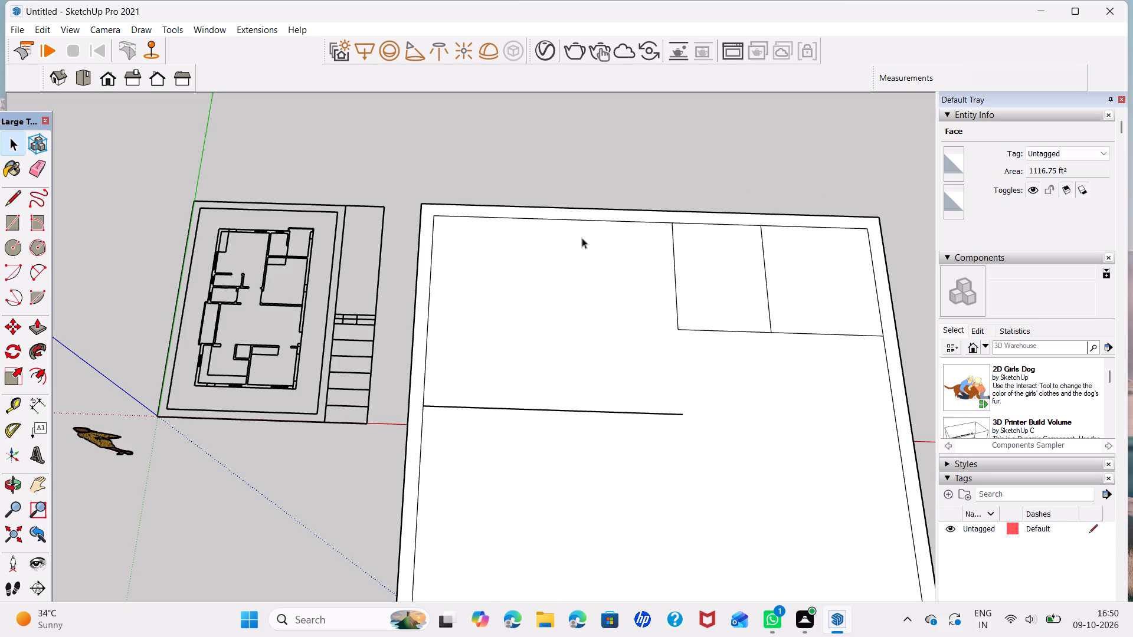
Draw a 4'9" line from the free end of the partition line to the near corner of the 5' by 6'6" room.
scroll(584, 432, "up", 1)
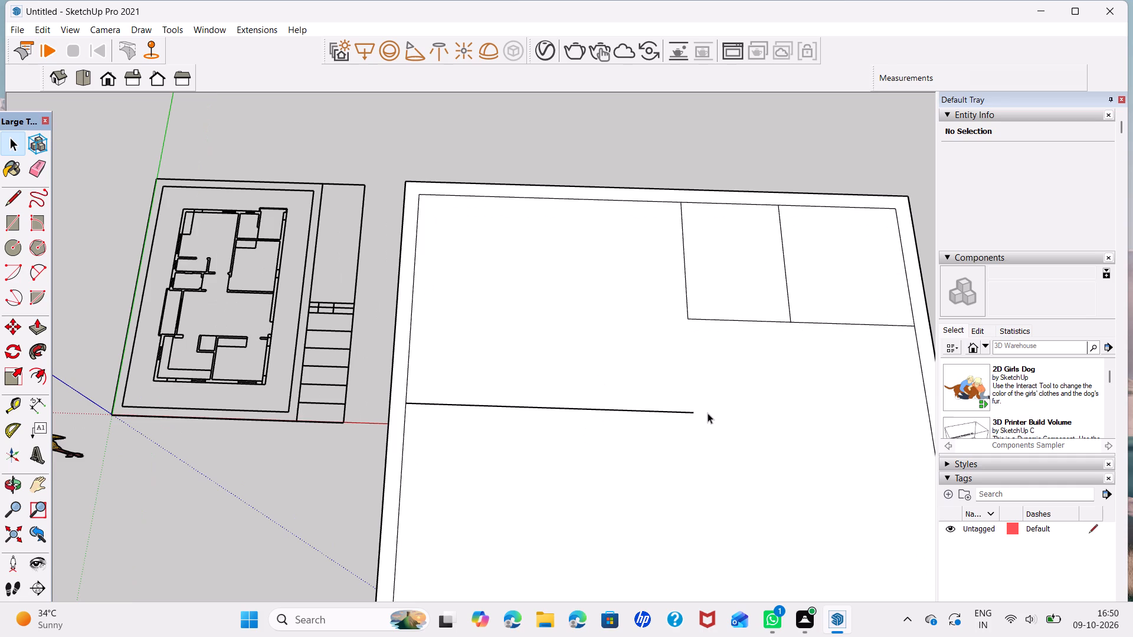
scroll(688, 415, "up", 1)
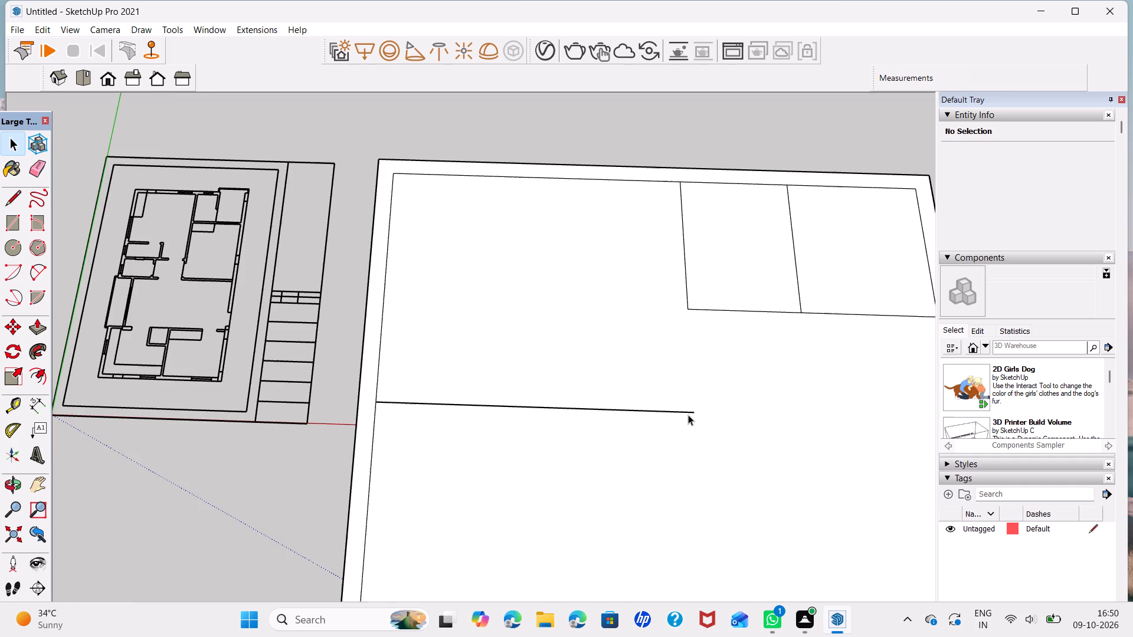
key("l")
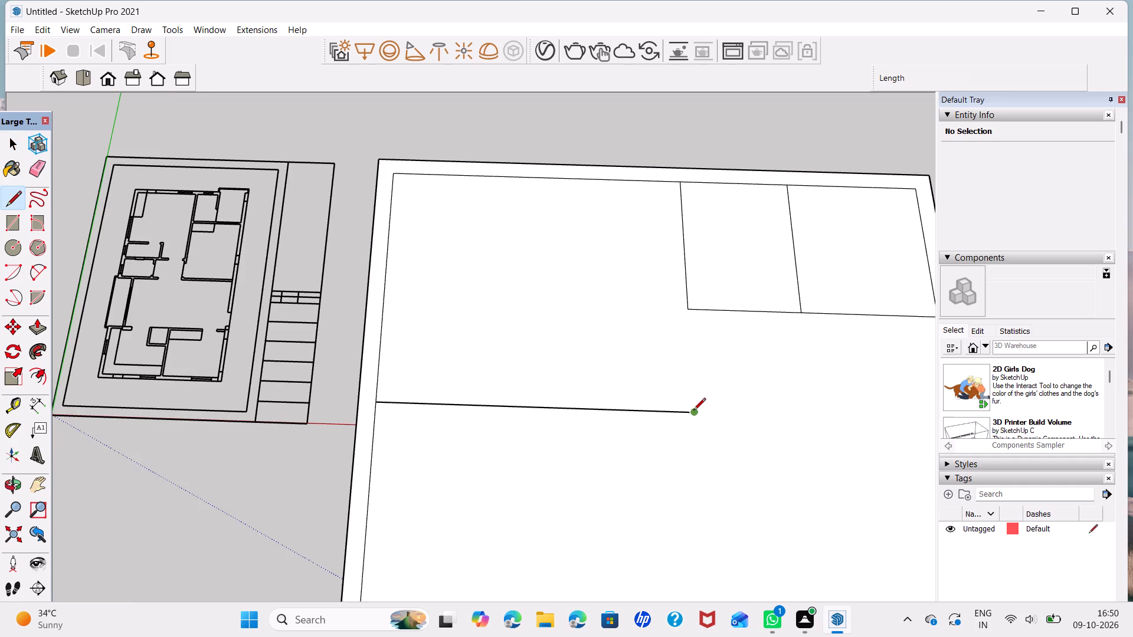
left_click(695, 411)
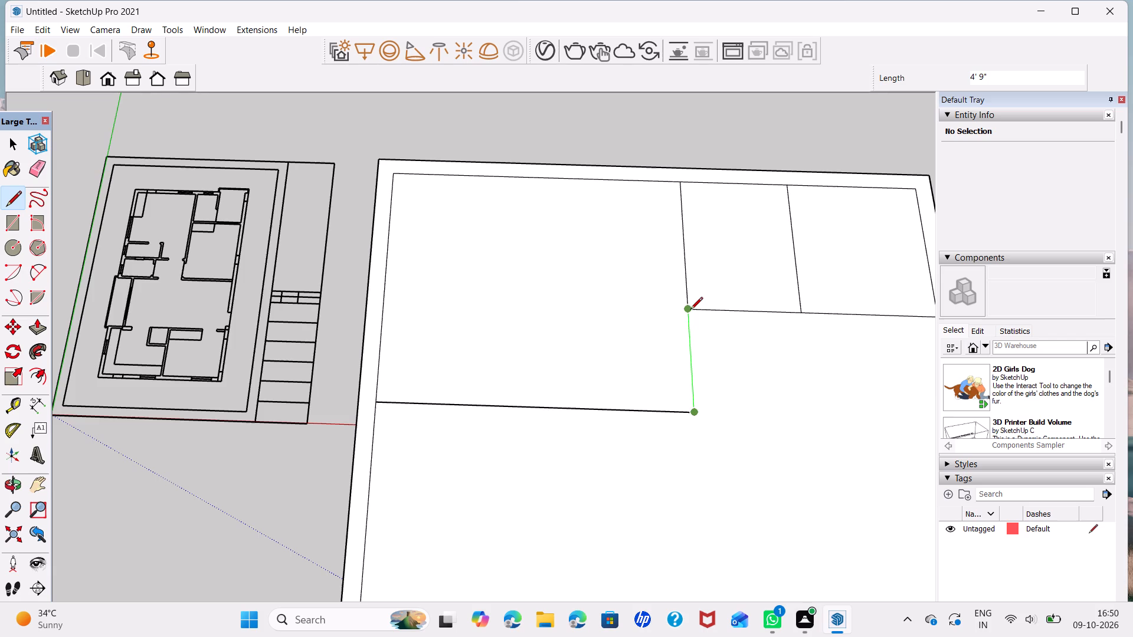
left_click(690, 310)
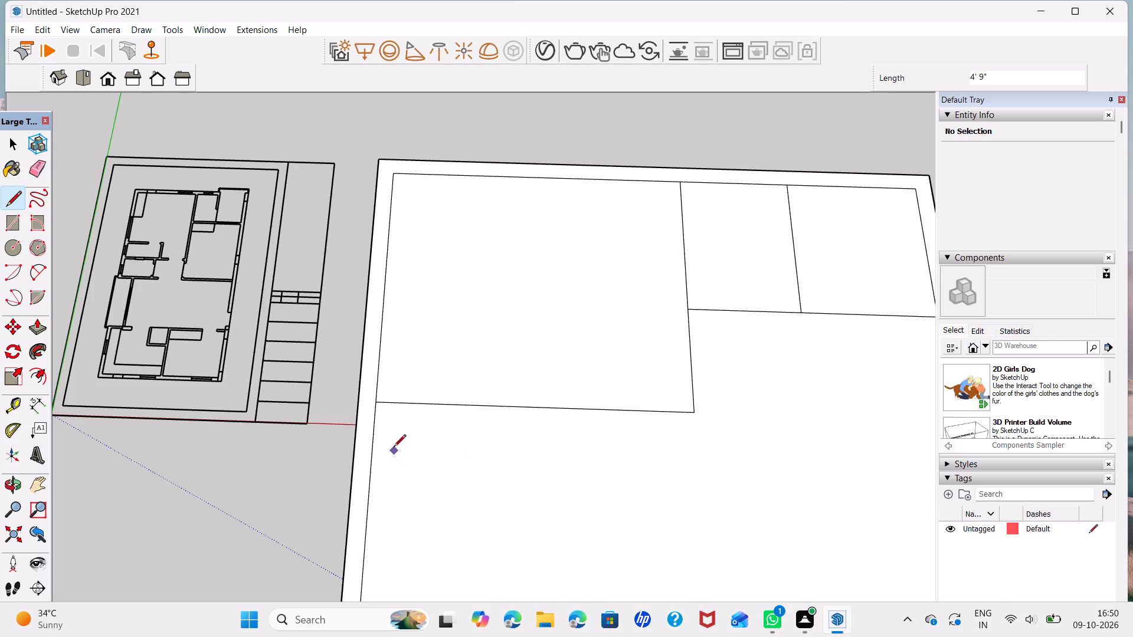
Mark 4" along the inner wall edge from the partition line and draw a parallel 13'6" line for the wall's other face.
left_click(375, 403)
key("4")
key("Return")
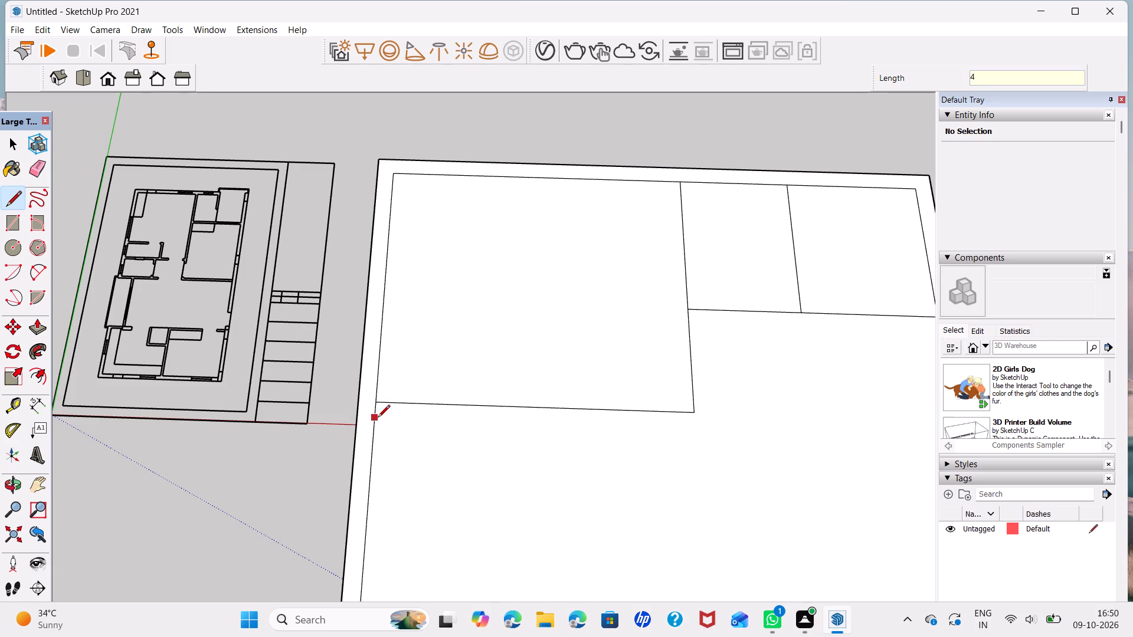
left_click(378, 418)
scroll(379, 410, "up", 4)
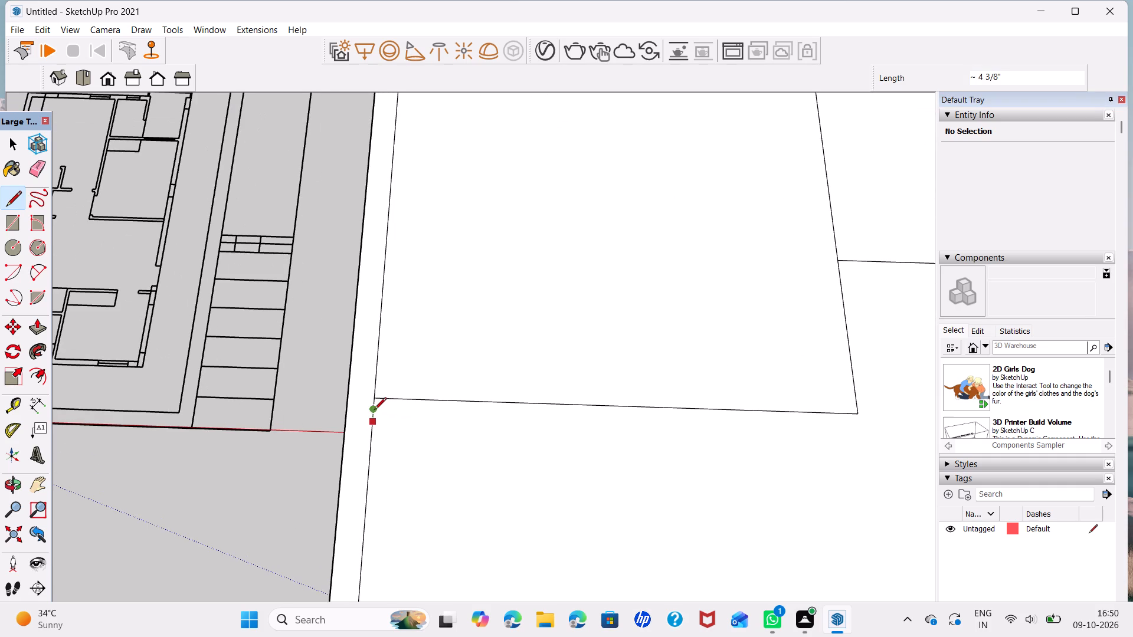
left_click(374, 411)
left_click(376, 408)
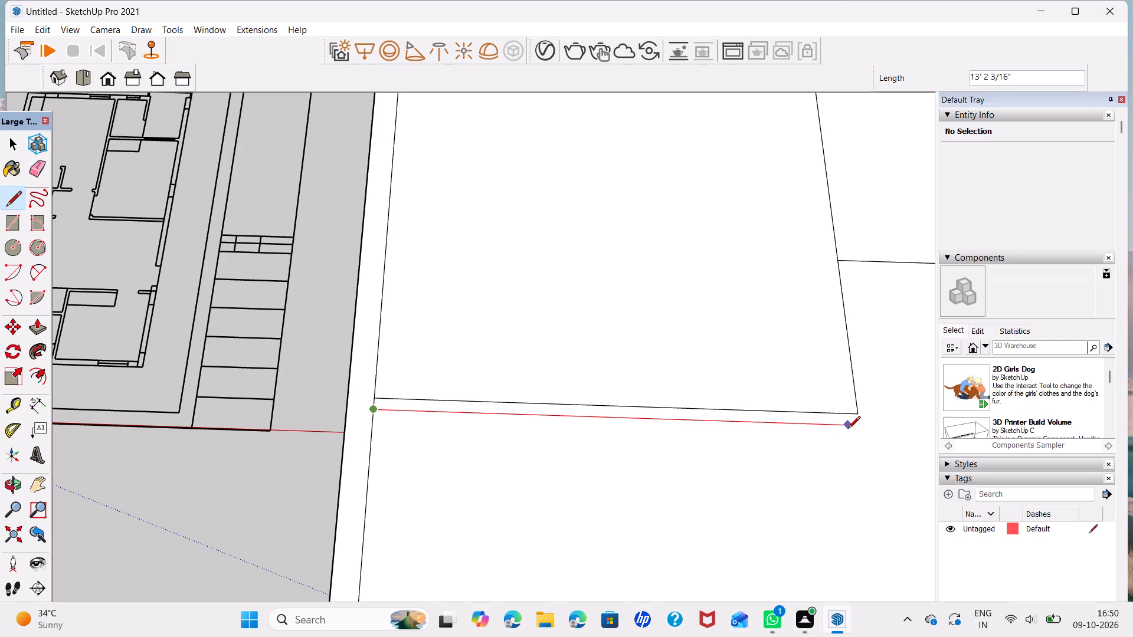
left_click(863, 425)
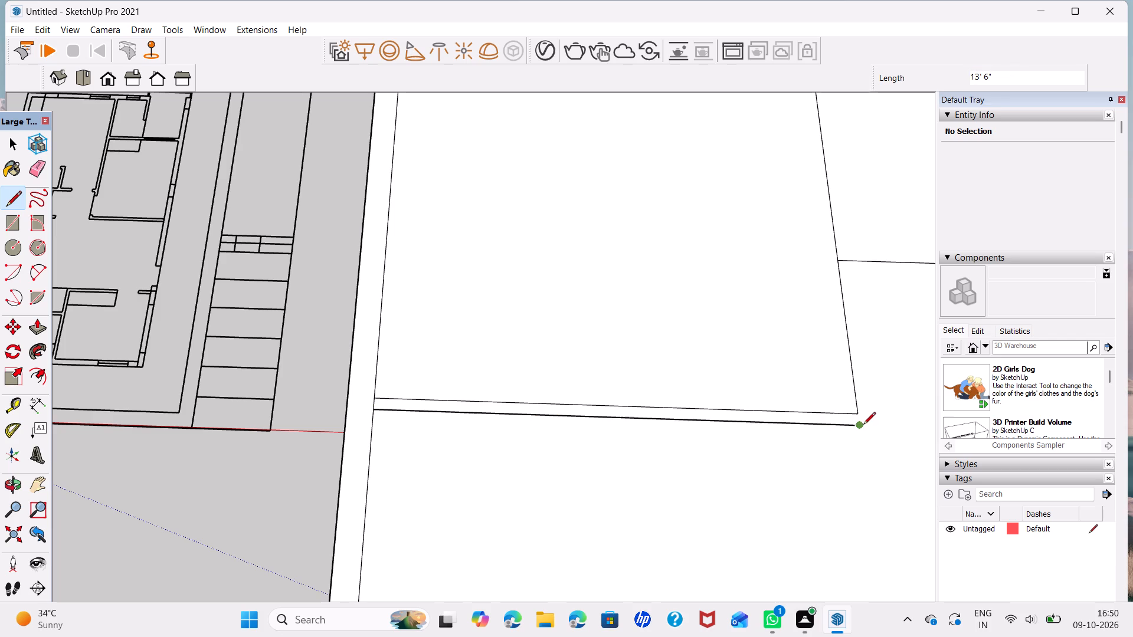
Mark 4" back from the new line's free end and draw an 11'7" wall line to the far inner wall edge.
left_click(849, 425)
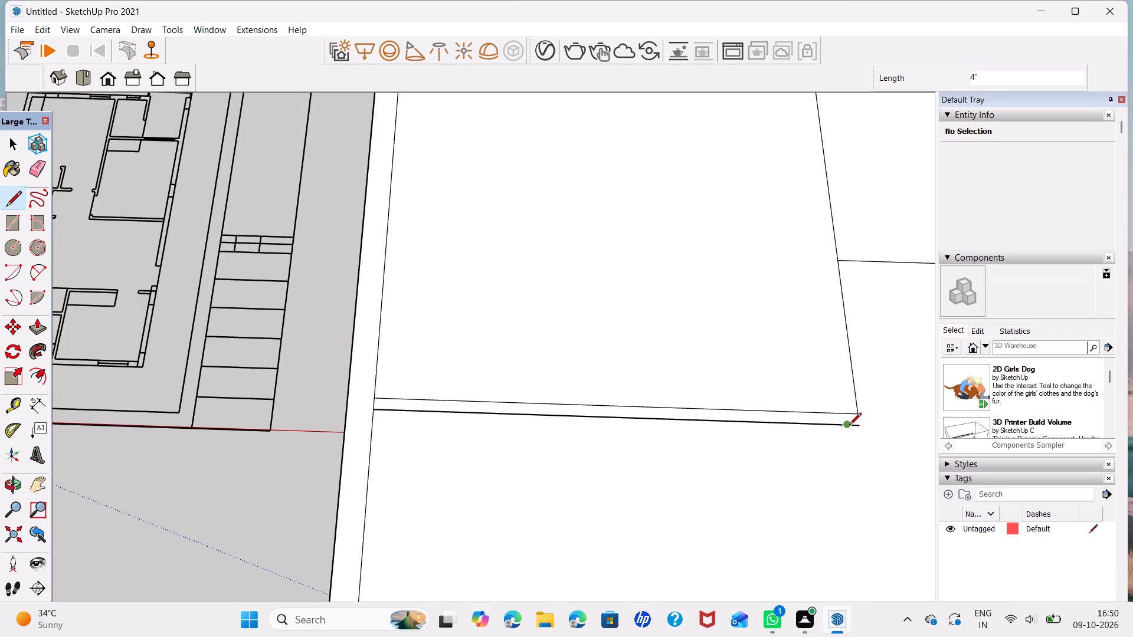
left_click(849, 426)
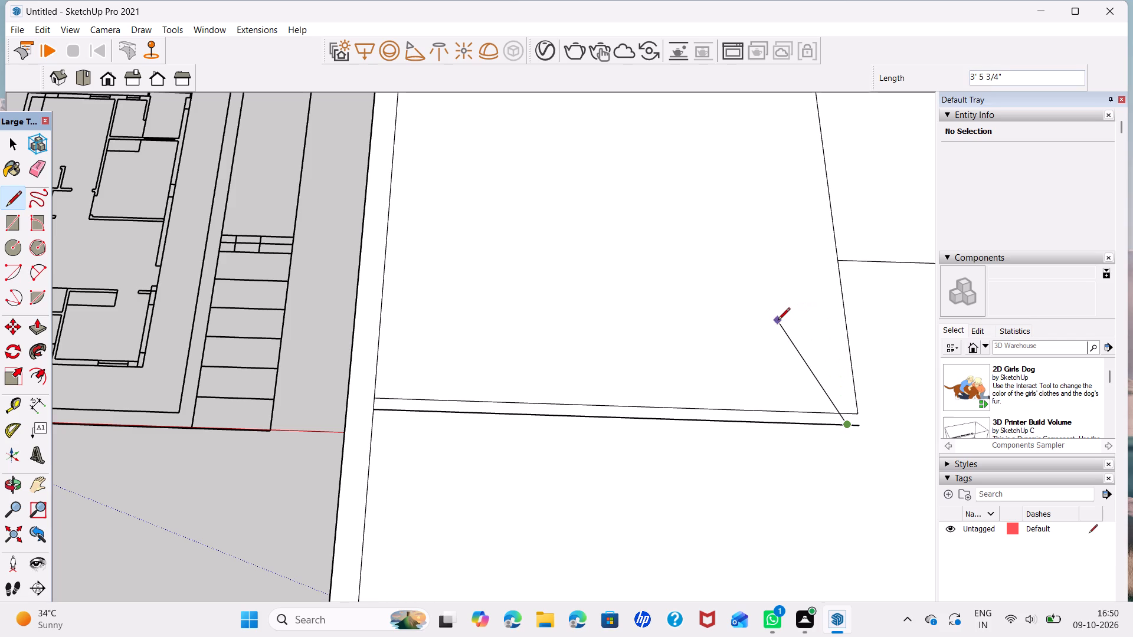
scroll(772, 310, "down", 1)
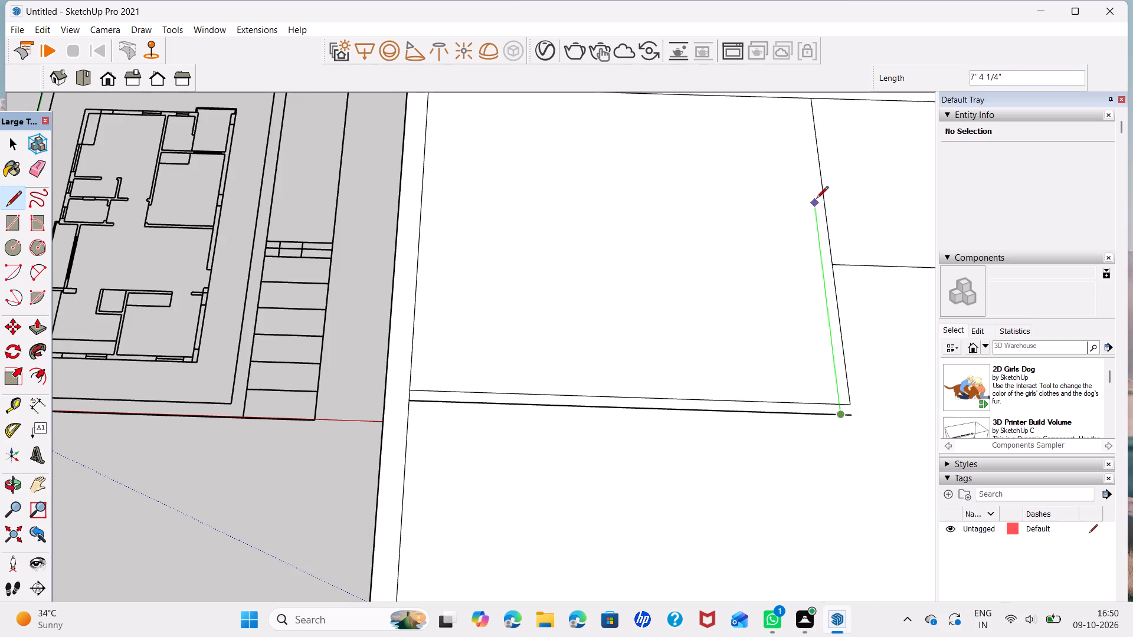
middle_click_drag(813, 193, 831, 311)
scroll(819, 248, "down", 5)
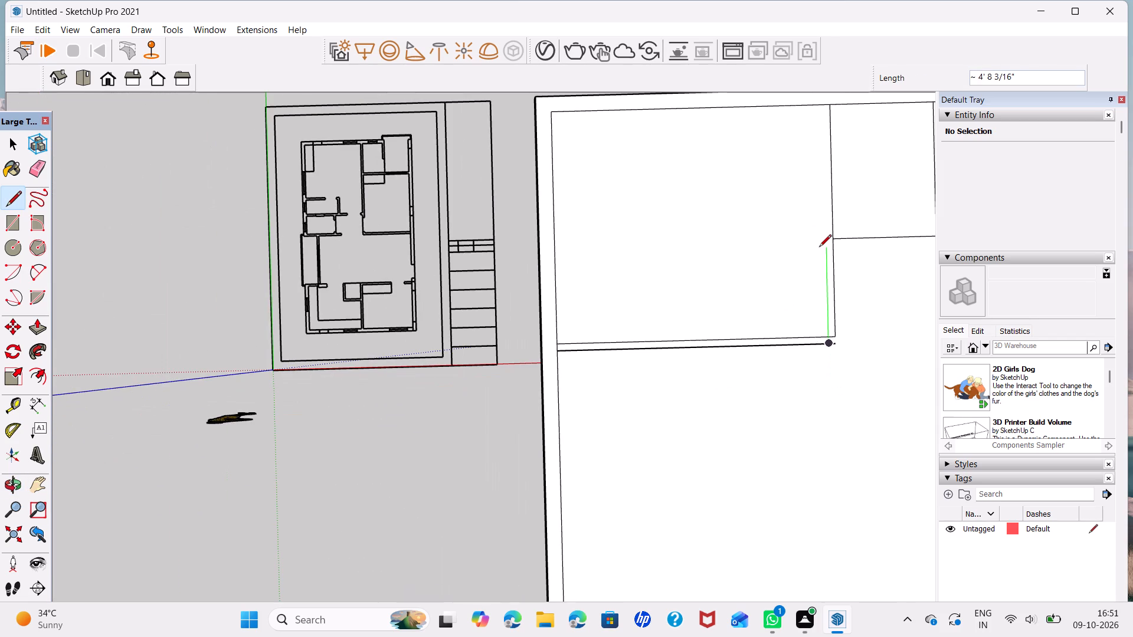
middle_click_drag(819, 247, 808, 130)
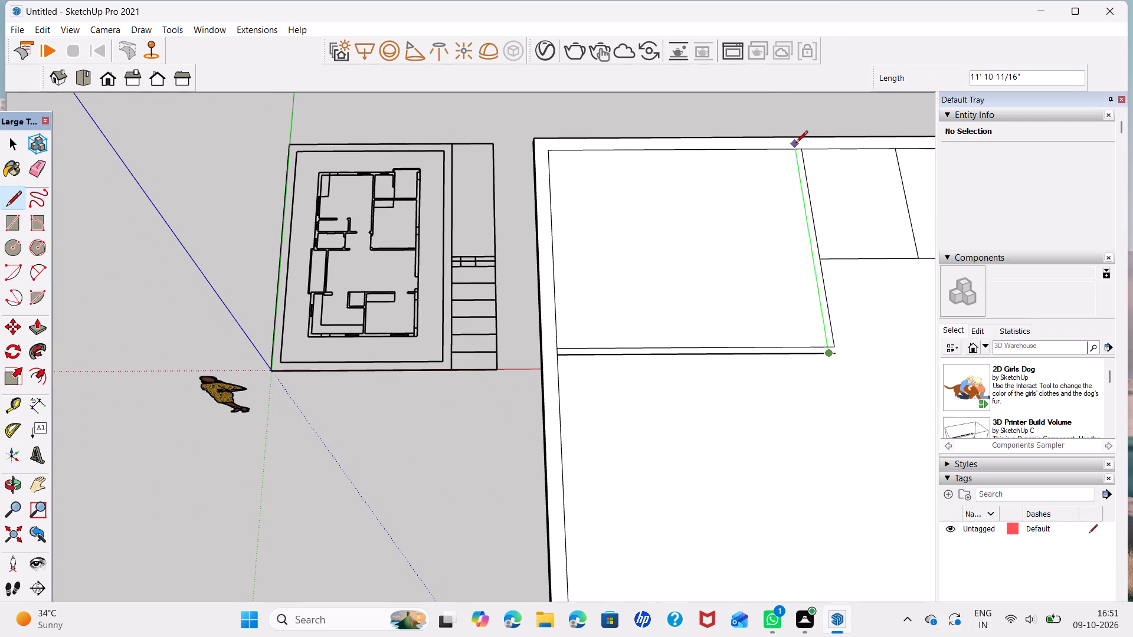
left_click(793, 147)
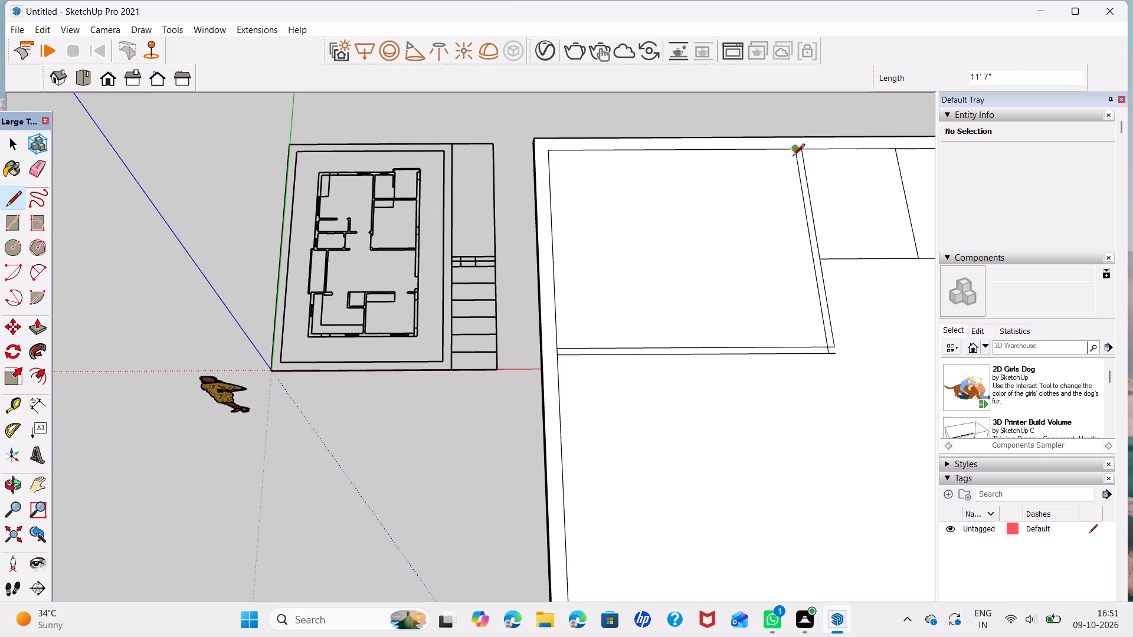
key("space")
Draw a 7'9" by 4' room outline against the inner wall edge, closing it on the second partition line.
scroll(837, 347, "up", 4)
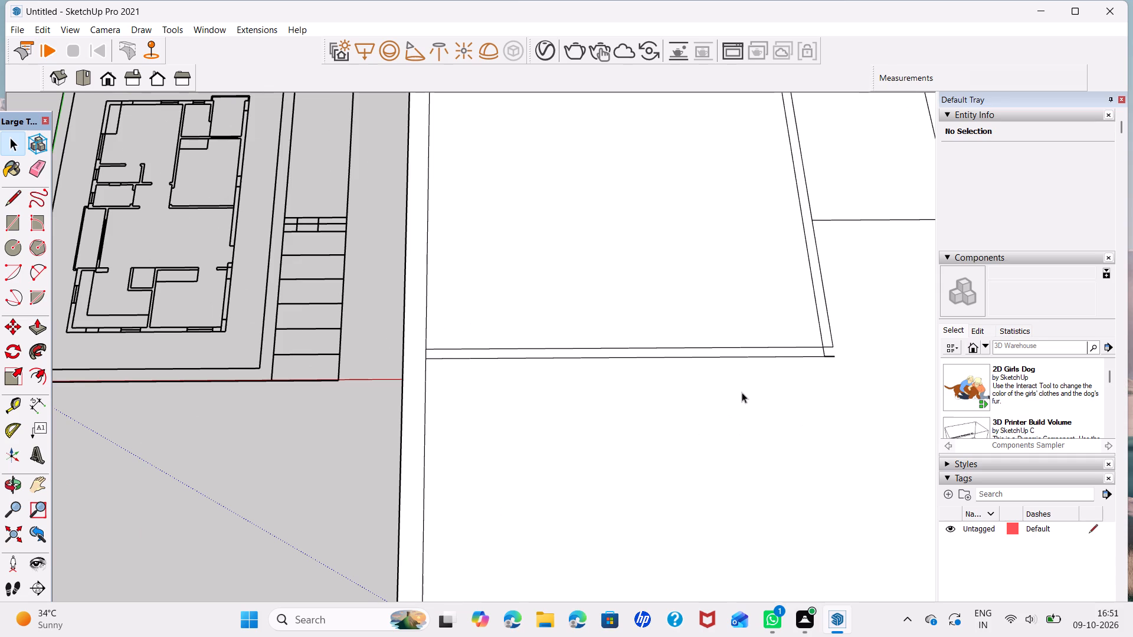
scroll(726, 372, "up", 2)
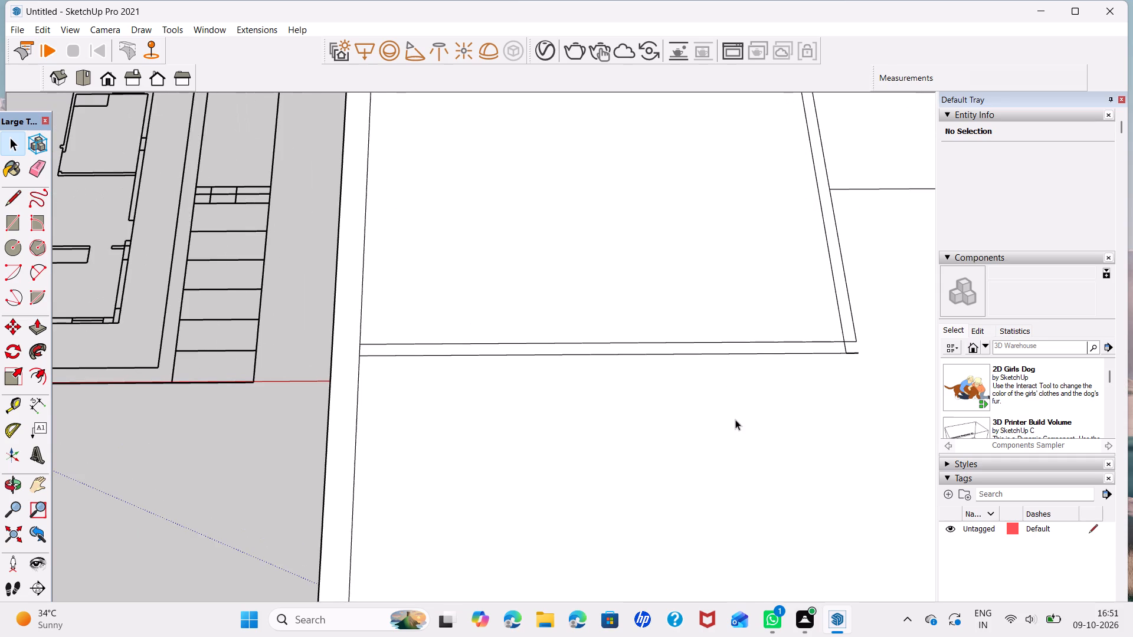
middle_click_drag(735, 419, 731, 385)
middle_click_drag(723, 425, 720, 248, "shift")
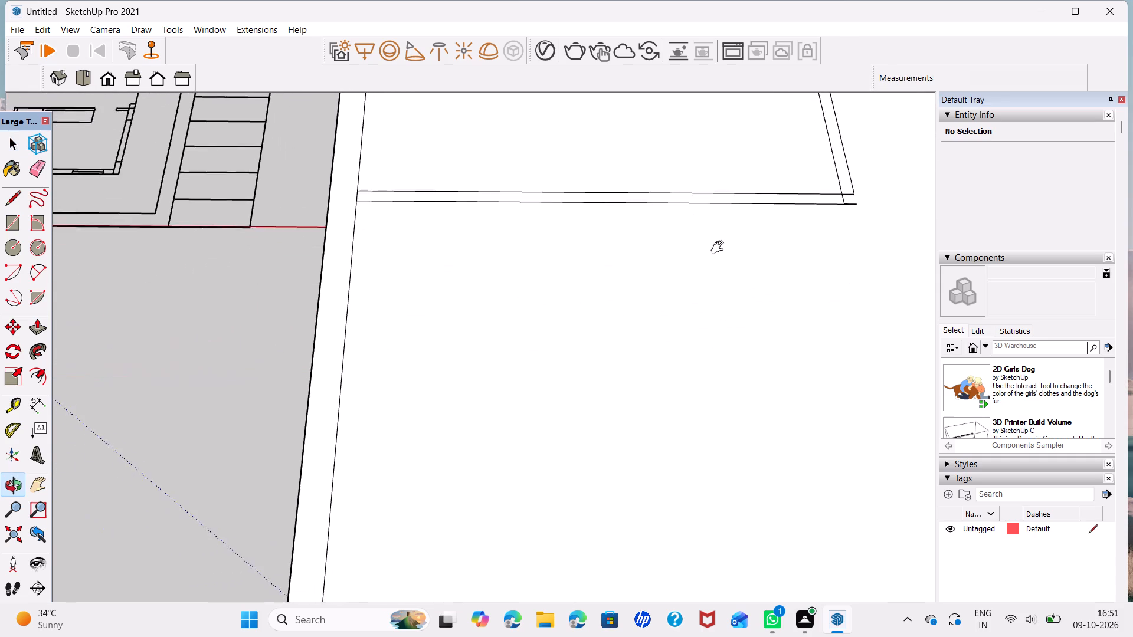
middle_click_drag(720, 248, 720, 219, "shift")
scroll(520, 283, "down", 2)
middle_click_drag(520, 283, 509, 364)
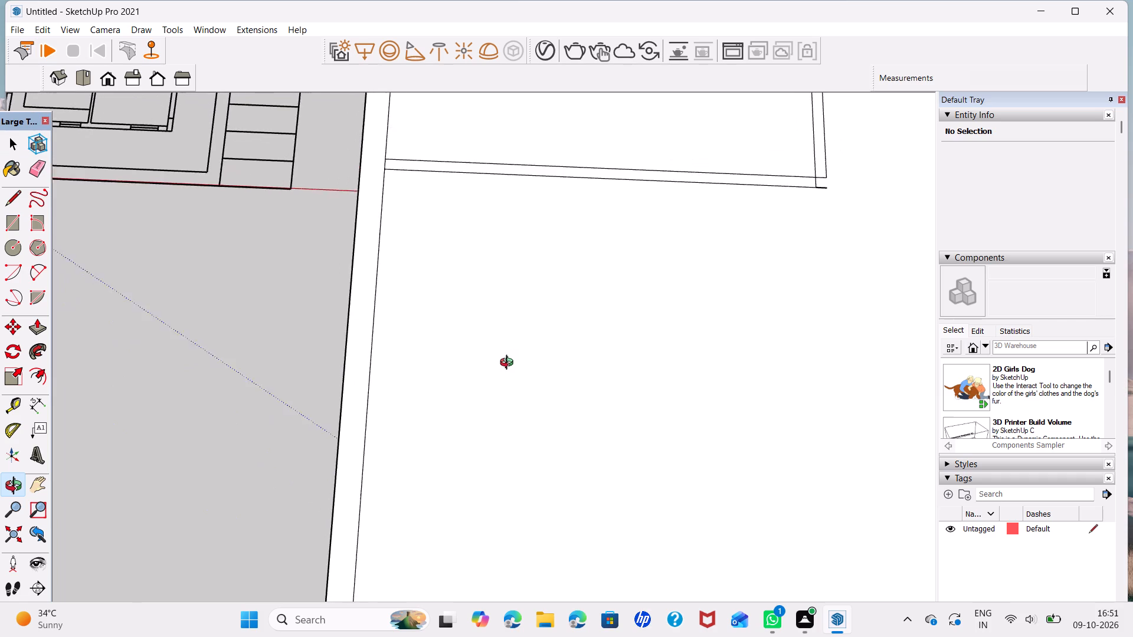
middle_click_drag(509, 364, 522, 362)
key("l")
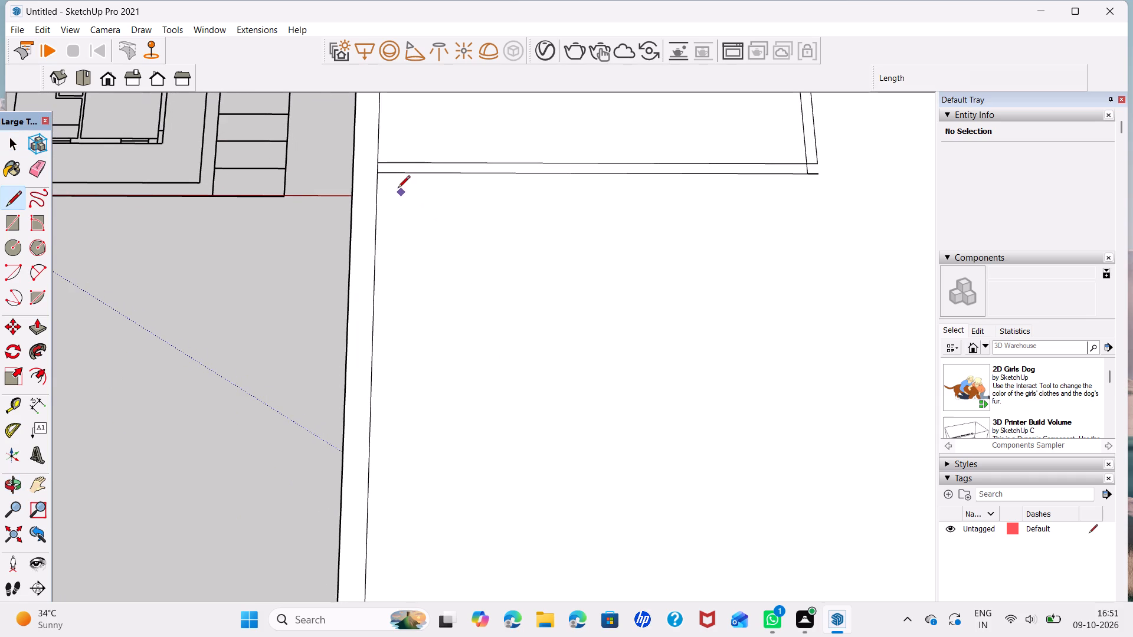
left_click_drag(378, 172, 378, 180)
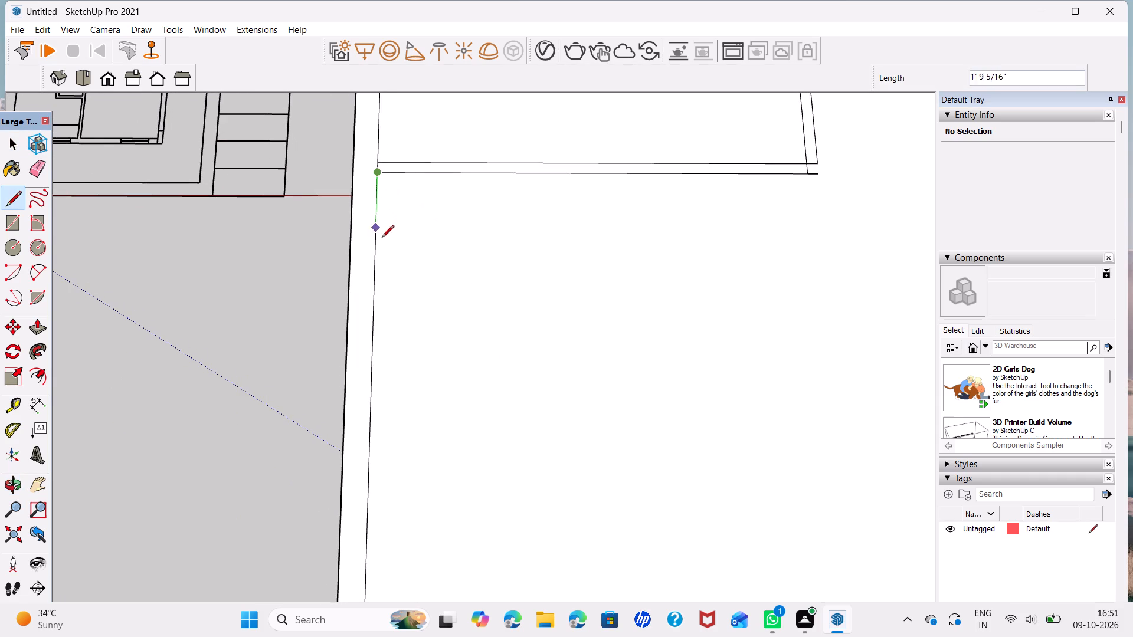
key("4")
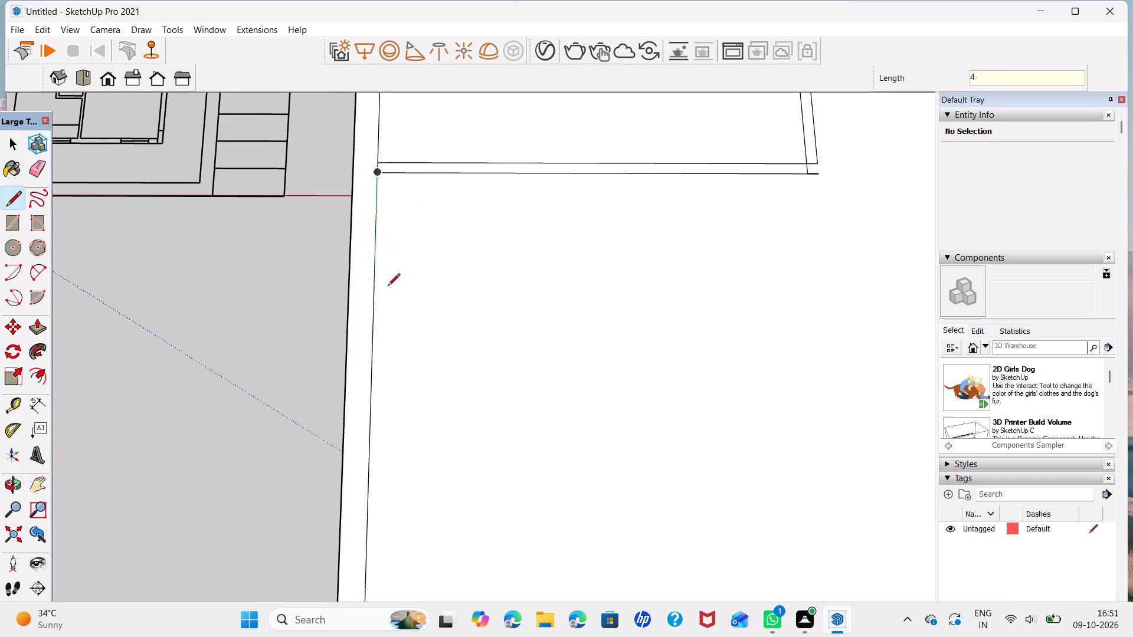
key("apostrophe")
key("Return")
left_click(374, 299)
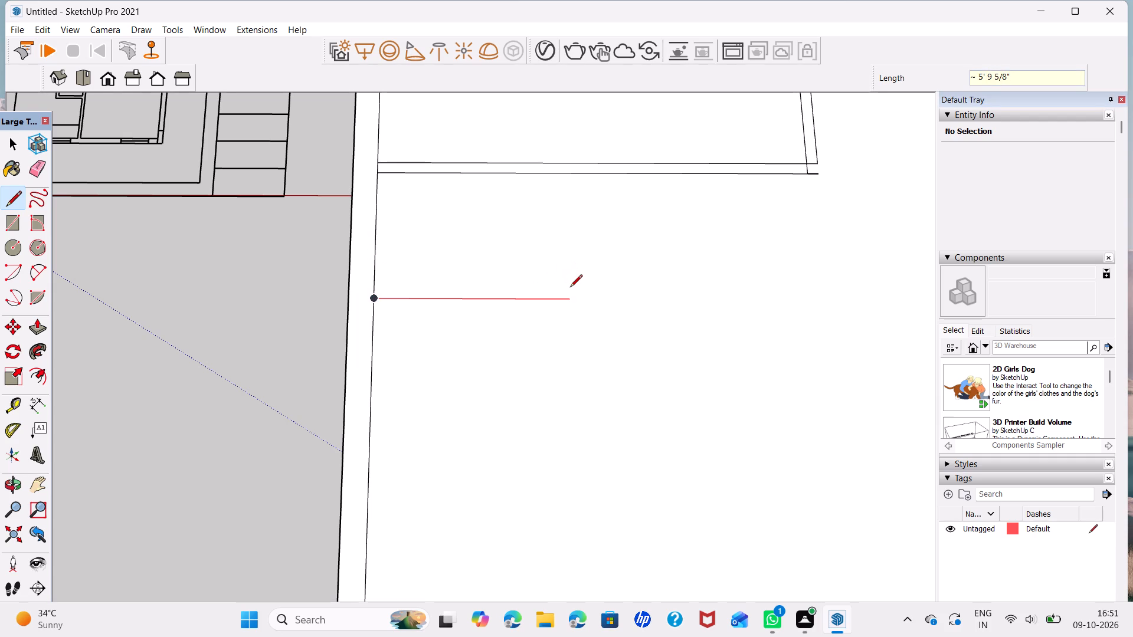
type("7'9")
key("Return")
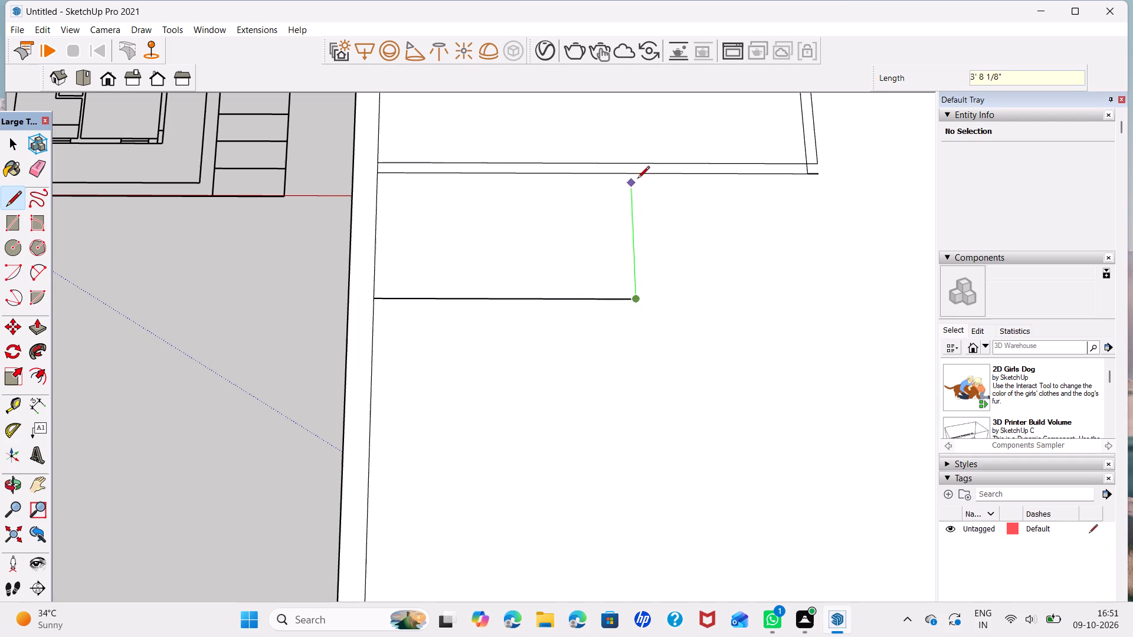
left_click(637, 172)
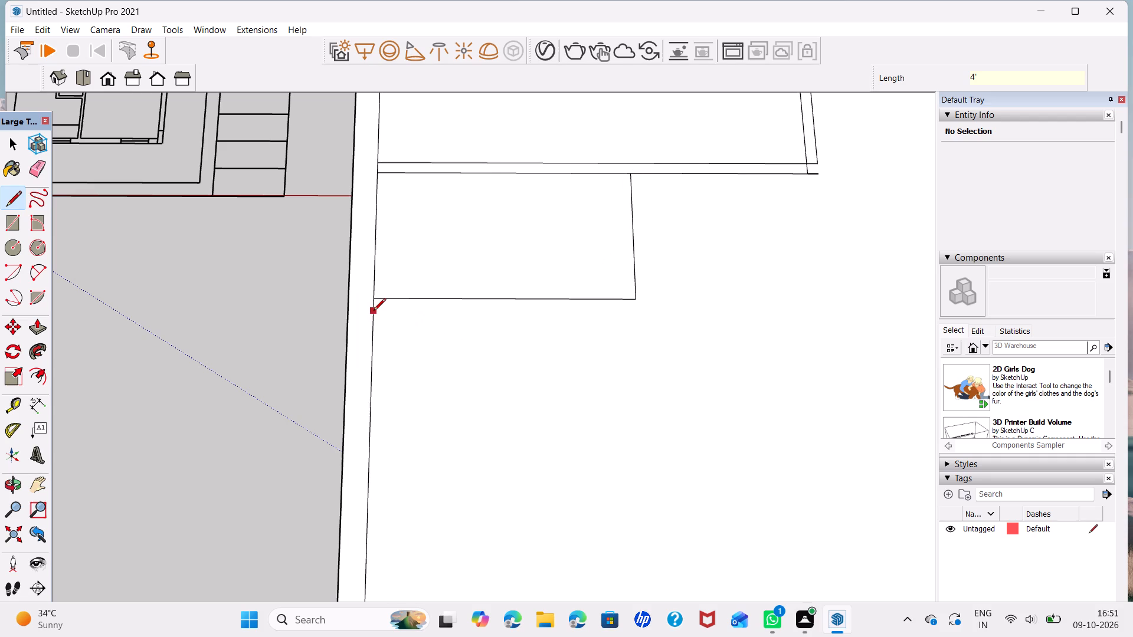
Mark 4" along the inner wall edge beyond the 7'9" by 4' room and draw its outer wall face 8'1" long, closing on the partition line.
left_click(374, 298)
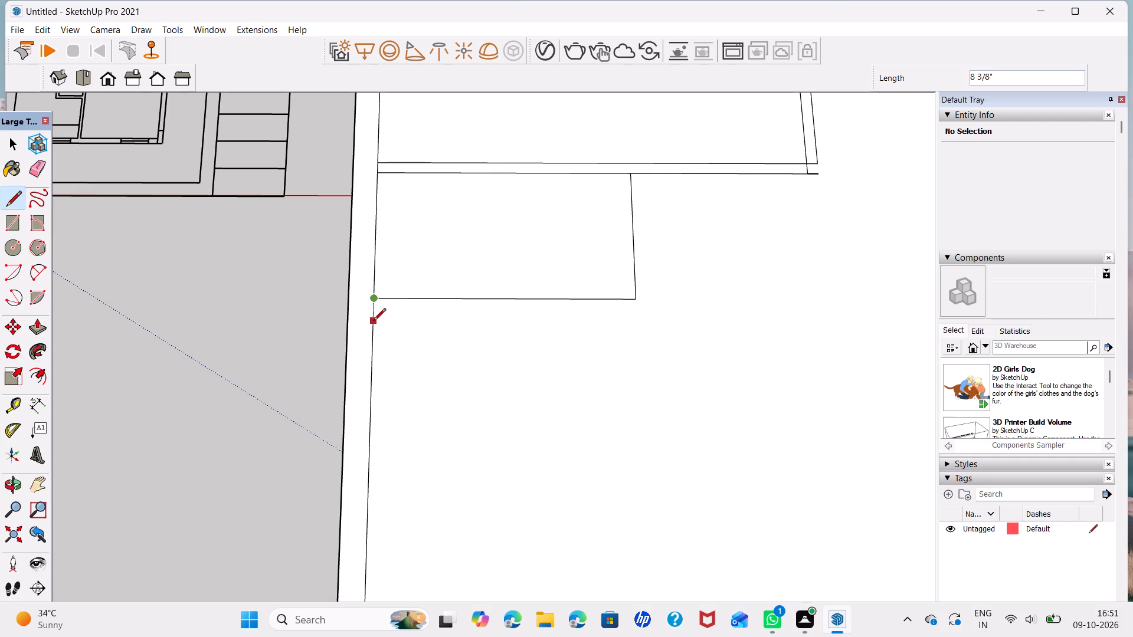
key("4")
key("Return")
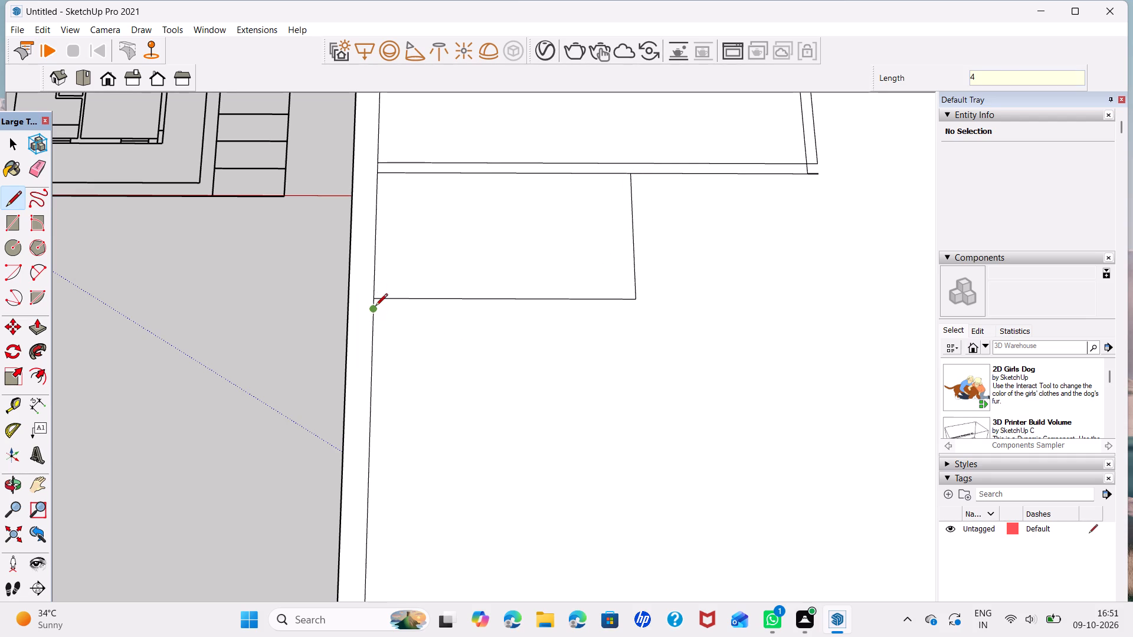
left_click(375, 307)
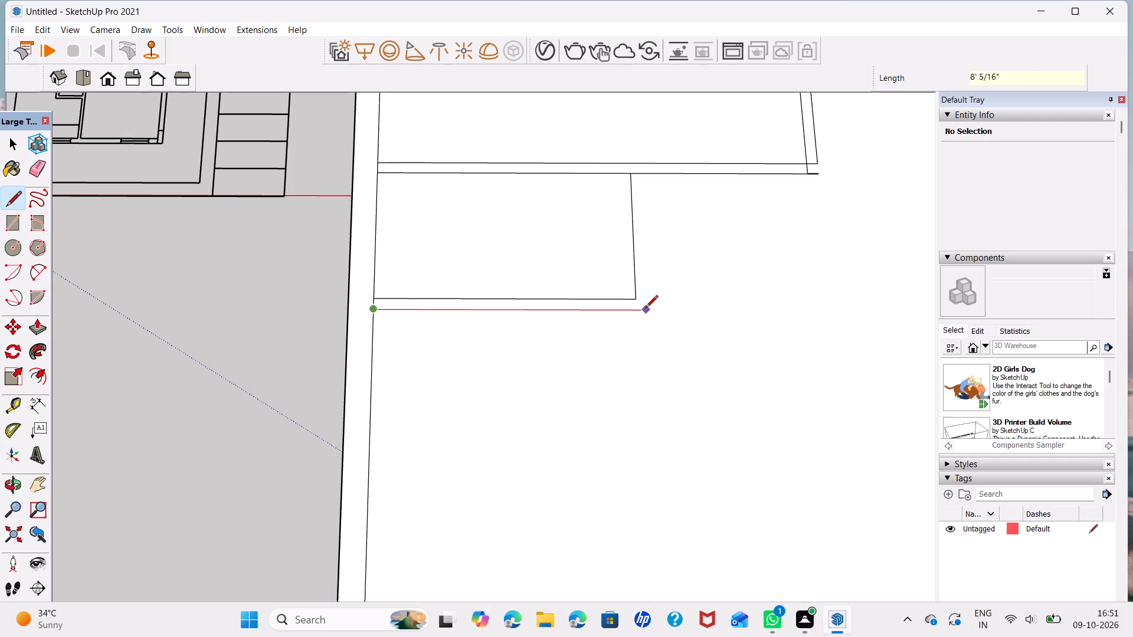
type("8'1")
key("Return")
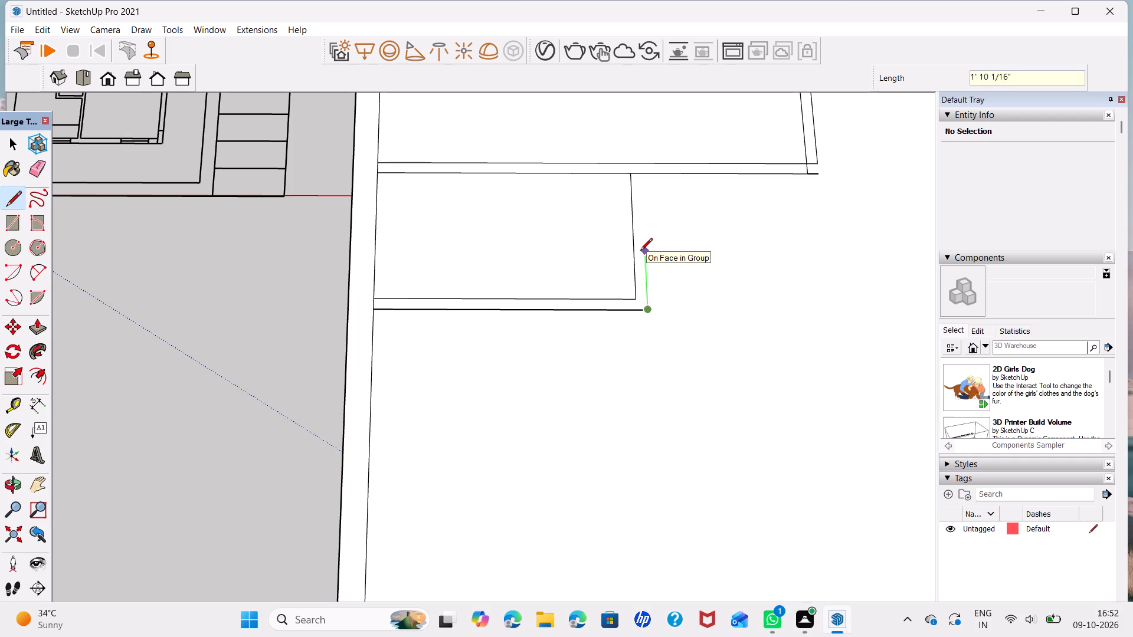
left_click(640, 177)
key("space")
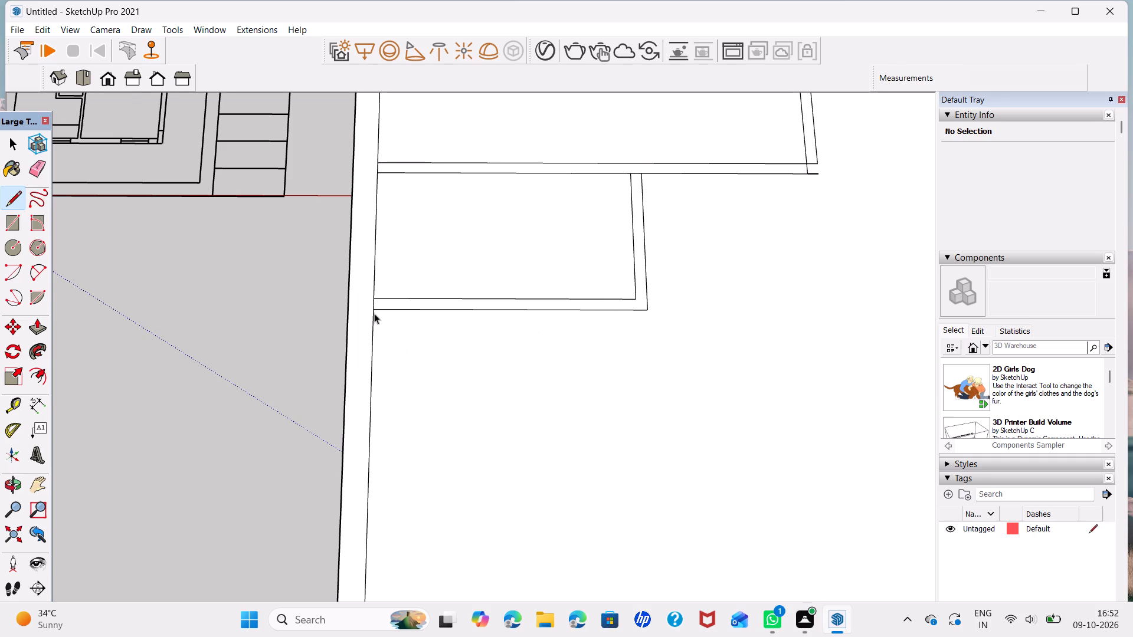
Draw a 6'9" by 4' room outline along the inner wall edge, starting from and closing on the previous room's outer wall face.
key("l")
left_click(375, 312)
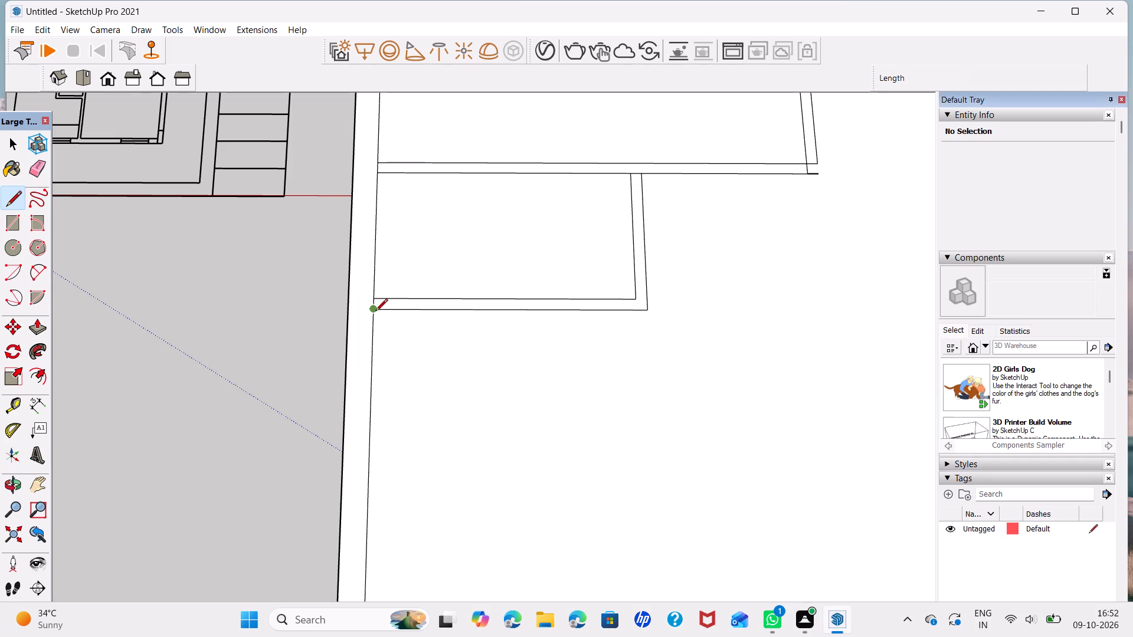
type("4'")
key("Return")
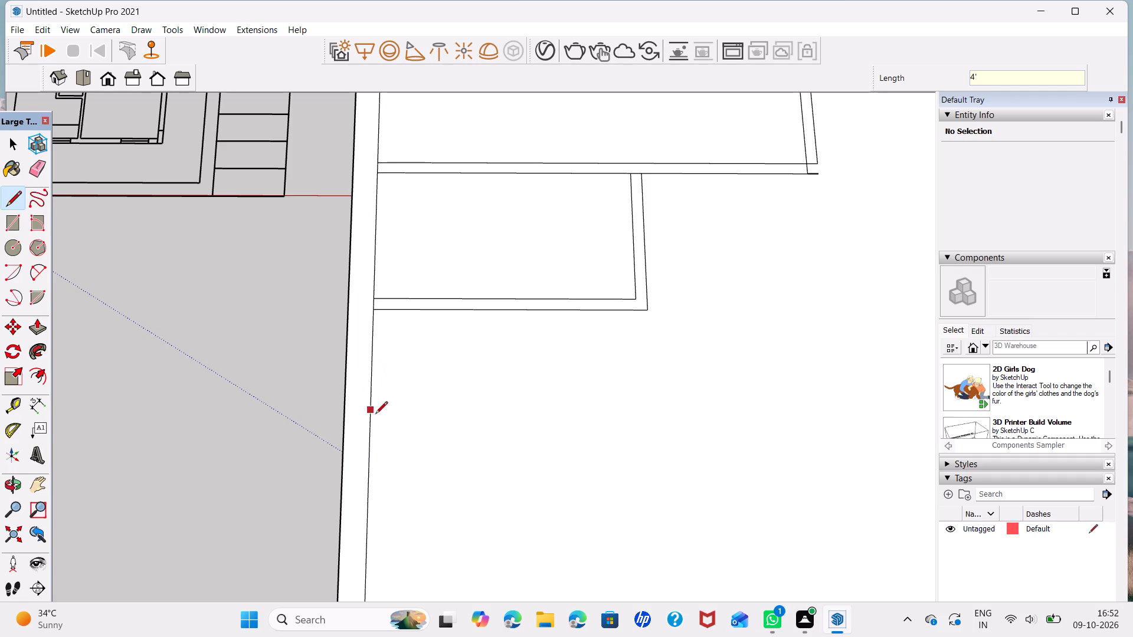
left_click(370, 448)
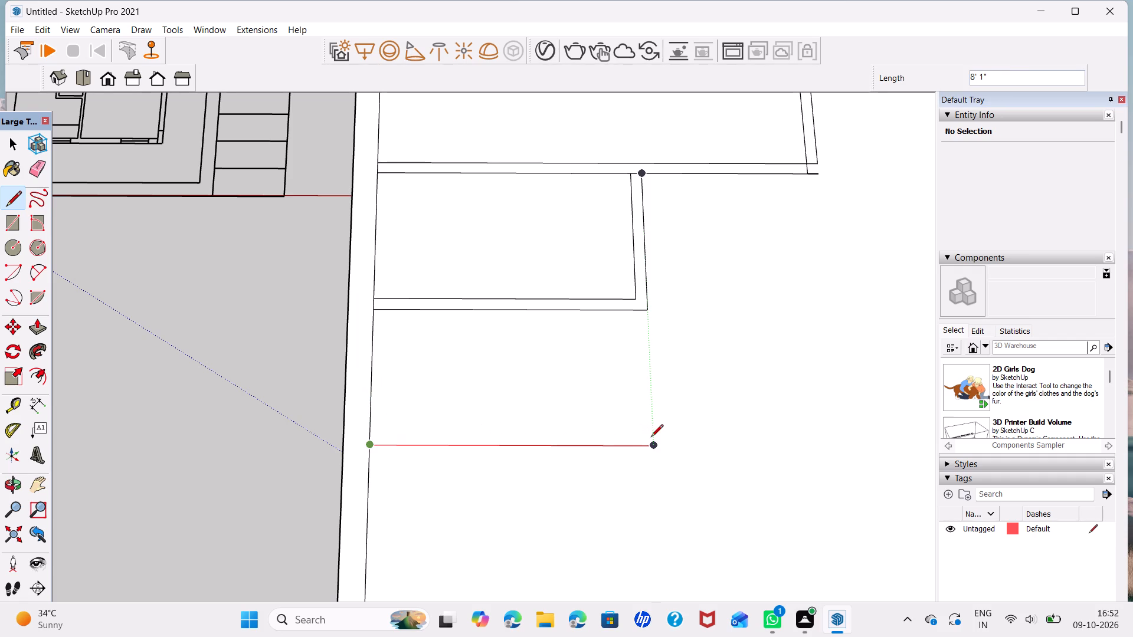
type("6'9")
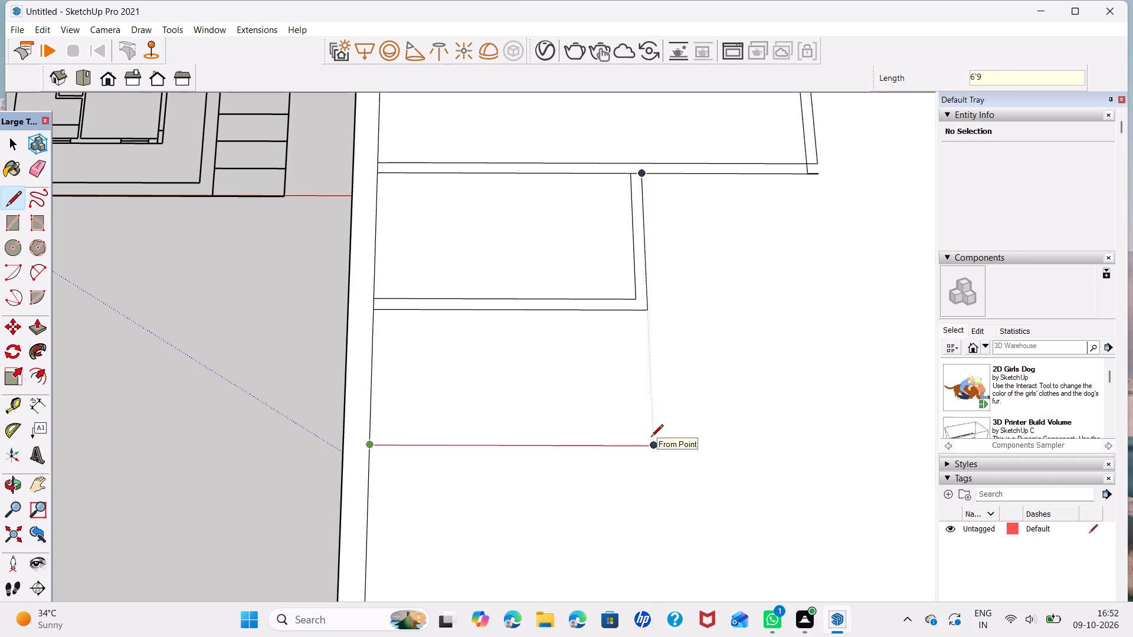
key("Return")
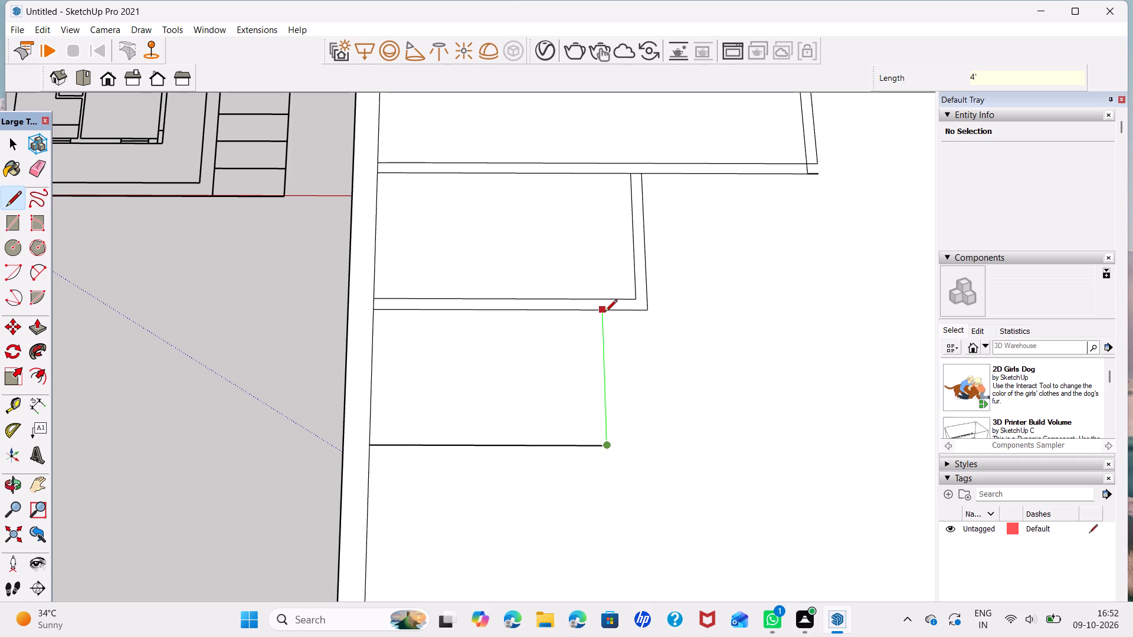
left_click(605, 312)
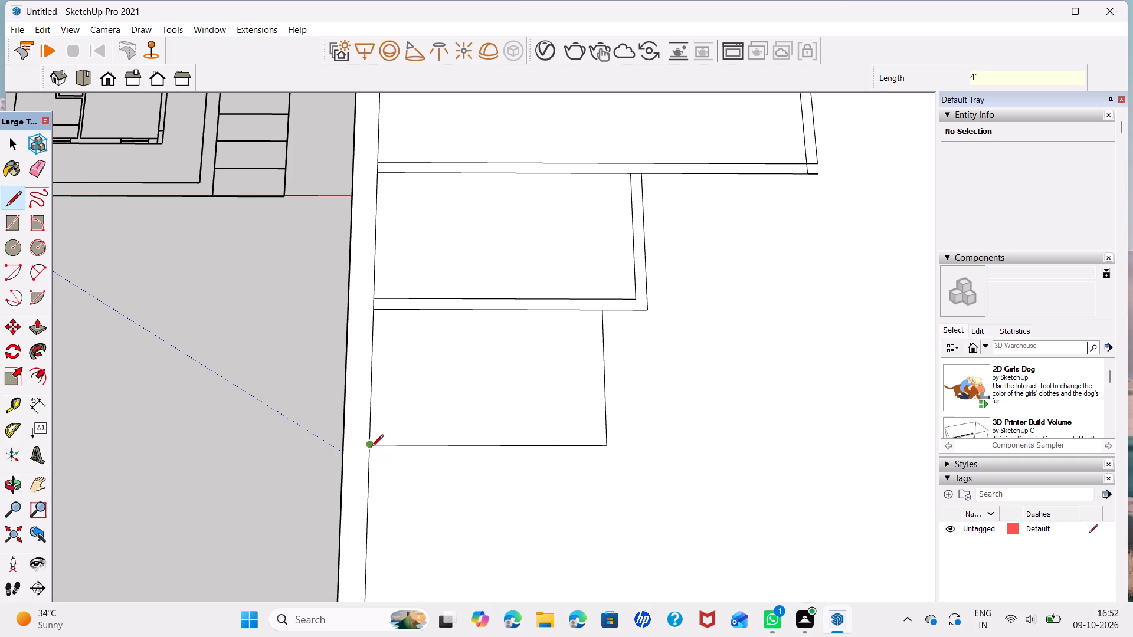
Mark 4" beyond the 6'9" by 4' room and draw its outer wall face 7'1" long, closing on the previous room's wall.
left_click(371, 446)
key("4")
key("Return")
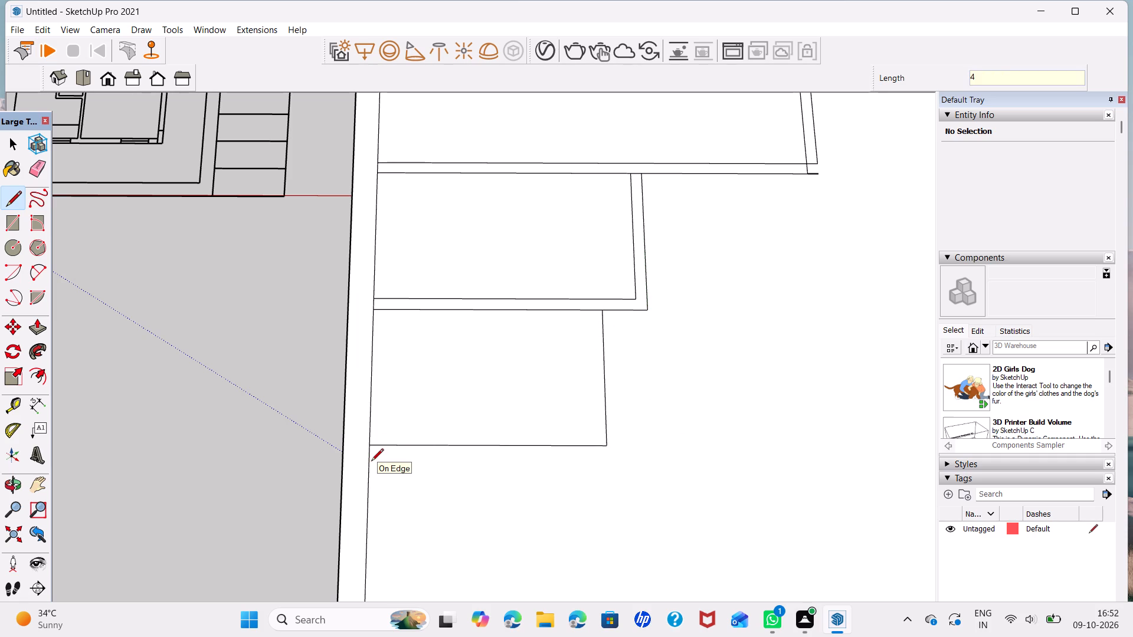
left_click(366, 459)
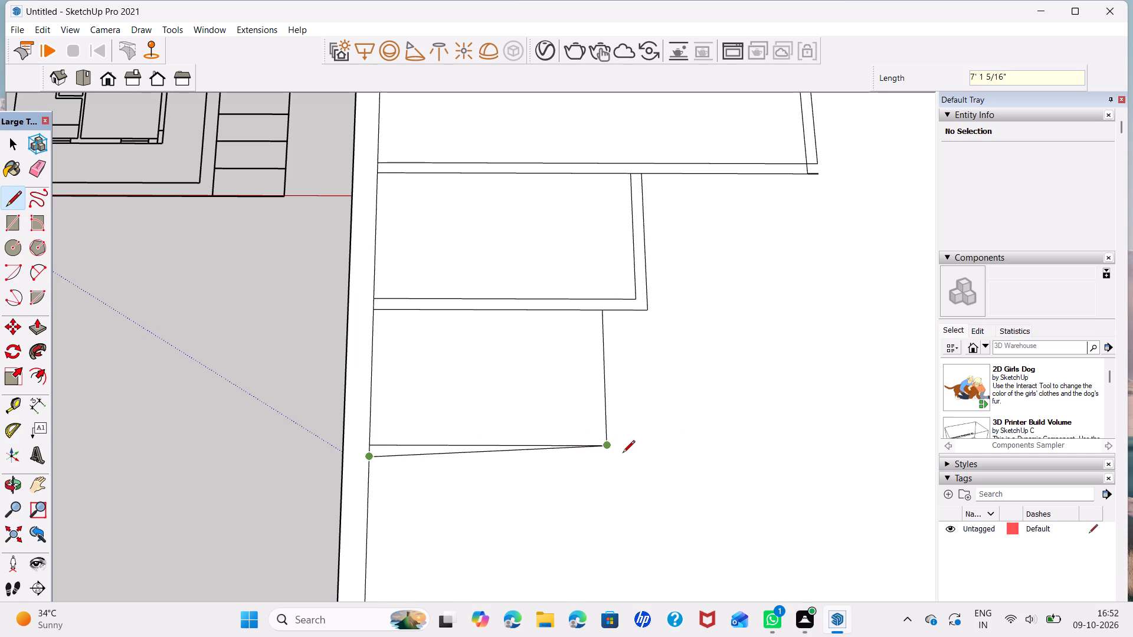
type("7'1")
key("Return")
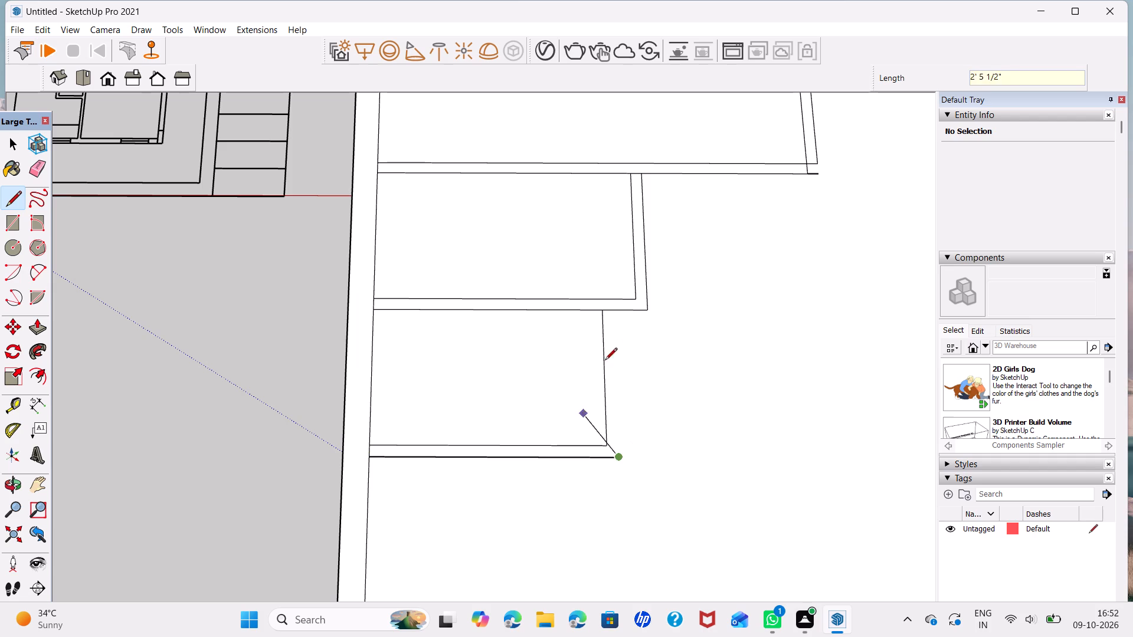
left_click(614, 311)
key("space")
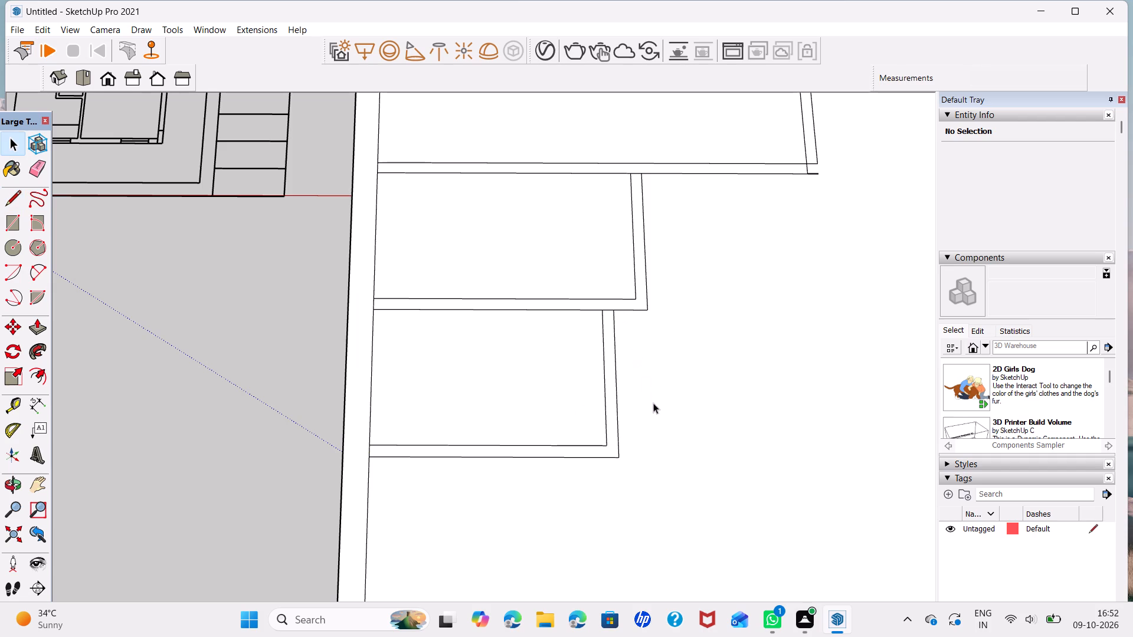
Mark 9'9" along the long inner wall edge, starting from the inner corner at the slab's empty end.
scroll(651, 416, "down", 2)
middle_click_drag(642, 441, 632, 402)
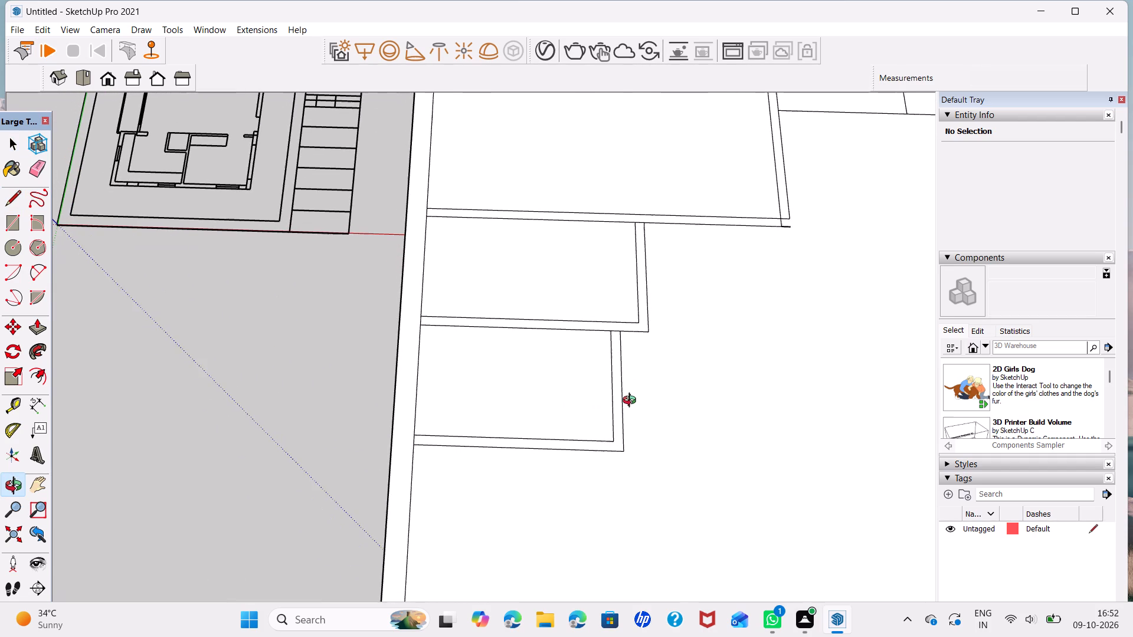
middle_click_drag(632, 402, 633, 405)
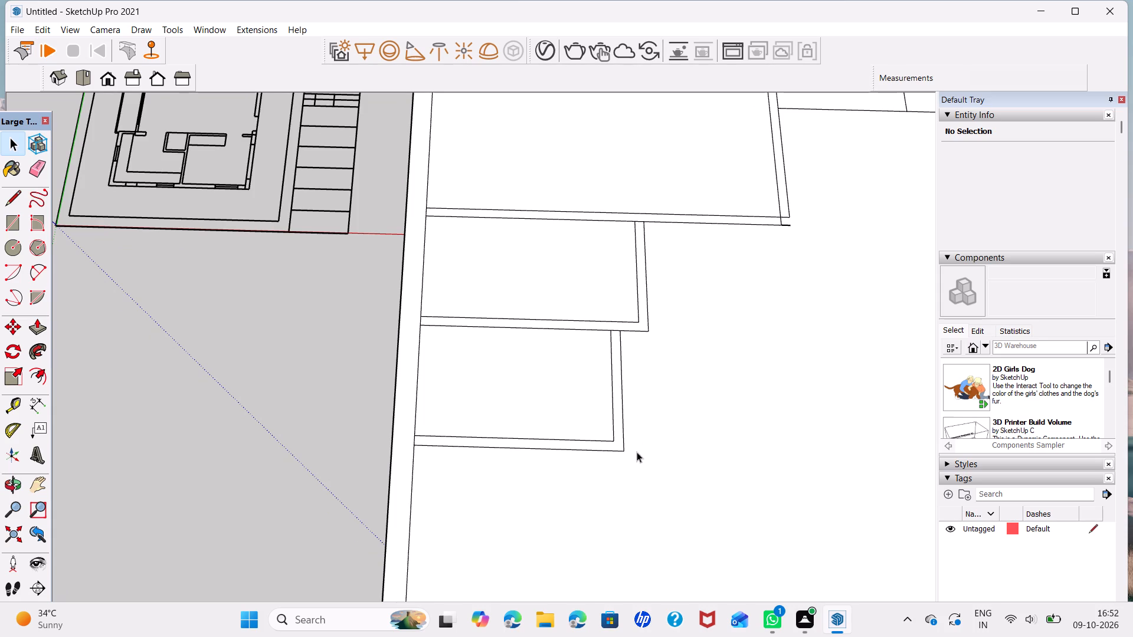
middle_click_drag(630, 492, 637, 275, "shift")
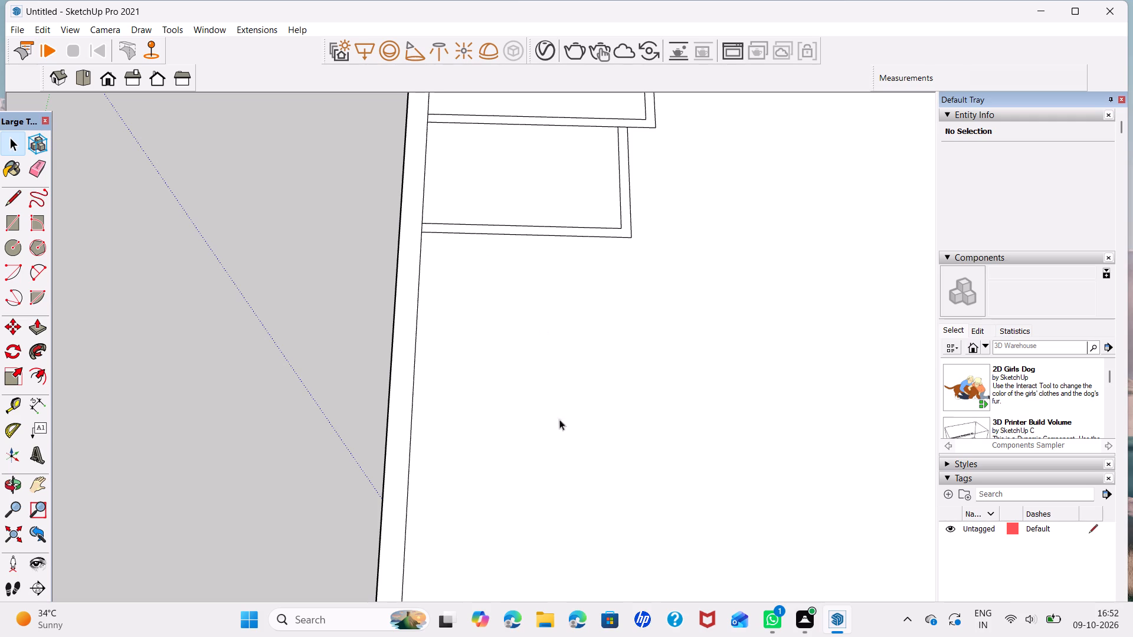
middle_click_drag(585, 435, 600, 241, "shift")
scroll(579, 294, "down", 1)
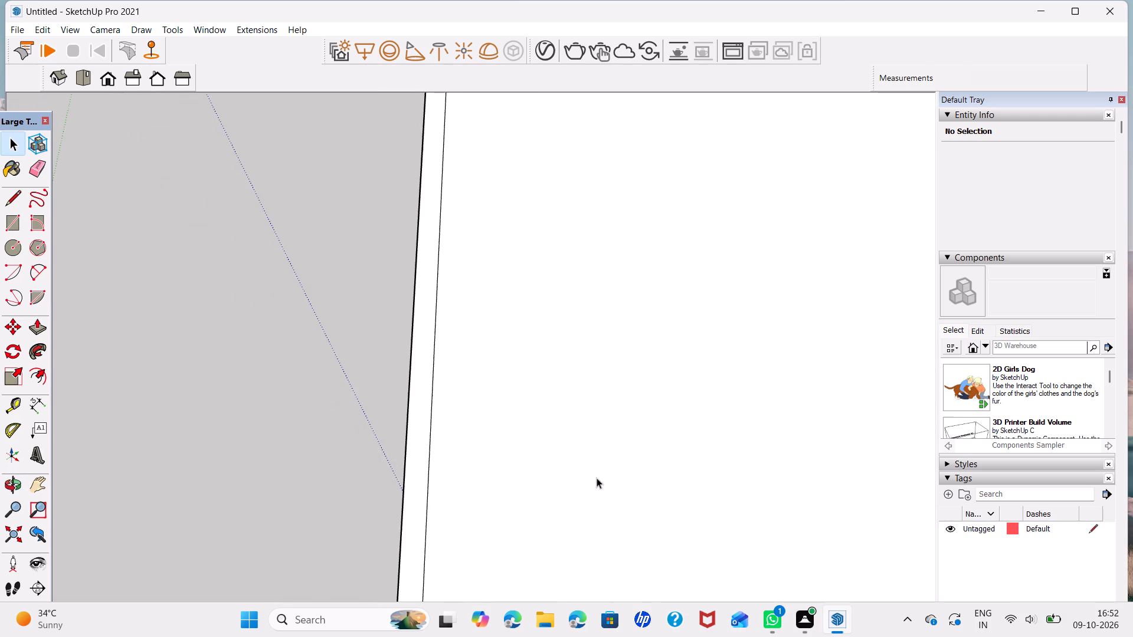
middle_click_drag(597, 478, 640, 260, "shift")
scroll(632, 280, "down", 2)
middle_click_drag(643, 440, 638, 280, "shift")
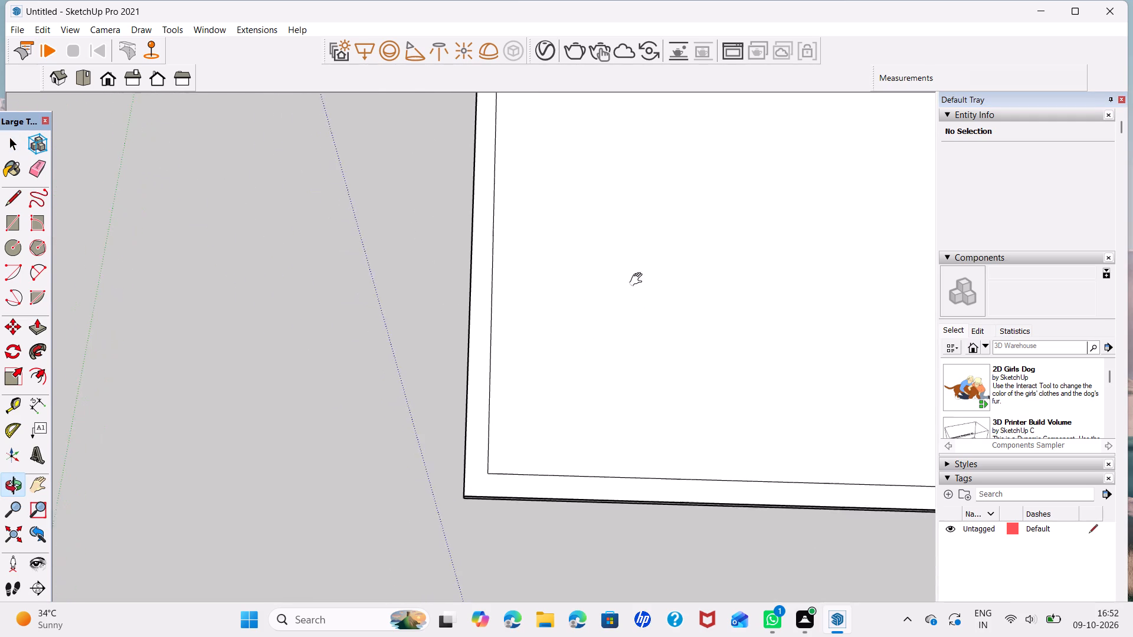
middle_click_drag(638, 280, 638, 277, "shift")
scroll(637, 281, "down", 4)
middle_click_drag(625, 267, 687, 434)
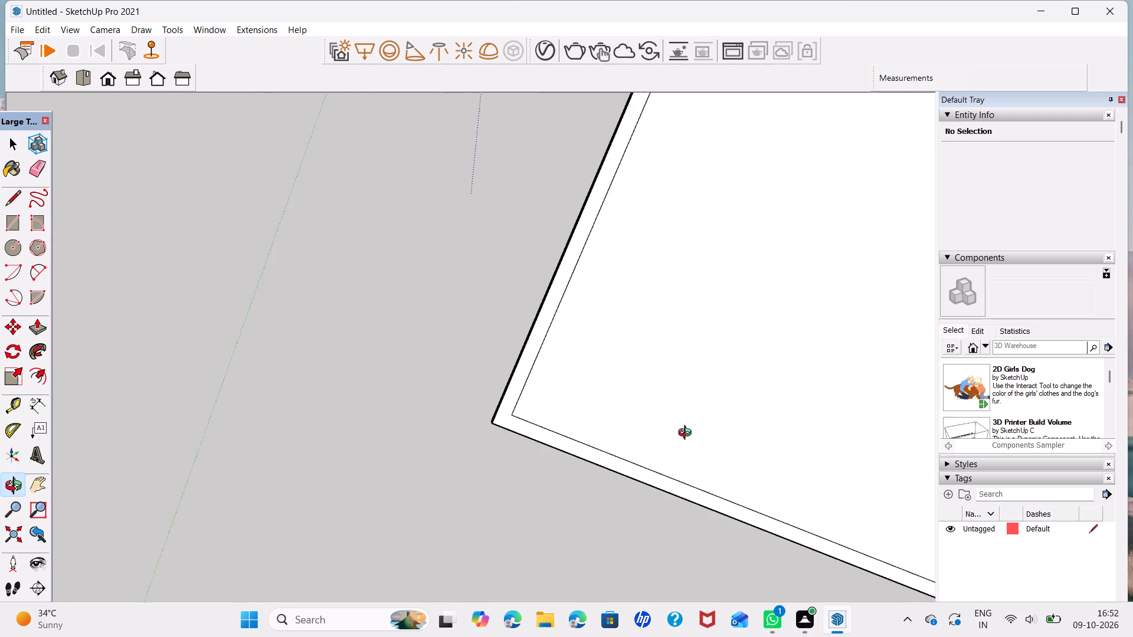
middle_click_drag(687, 434, 670, 316)
middle_click_drag(642, 394, 828, 339)
scroll(820, 344, "down", 1)
middle_click_drag(828, 339, 843, 339)
middle_click_drag(610, 317, 618, 477, "shift")
scroll(612, 551, "up", 1)
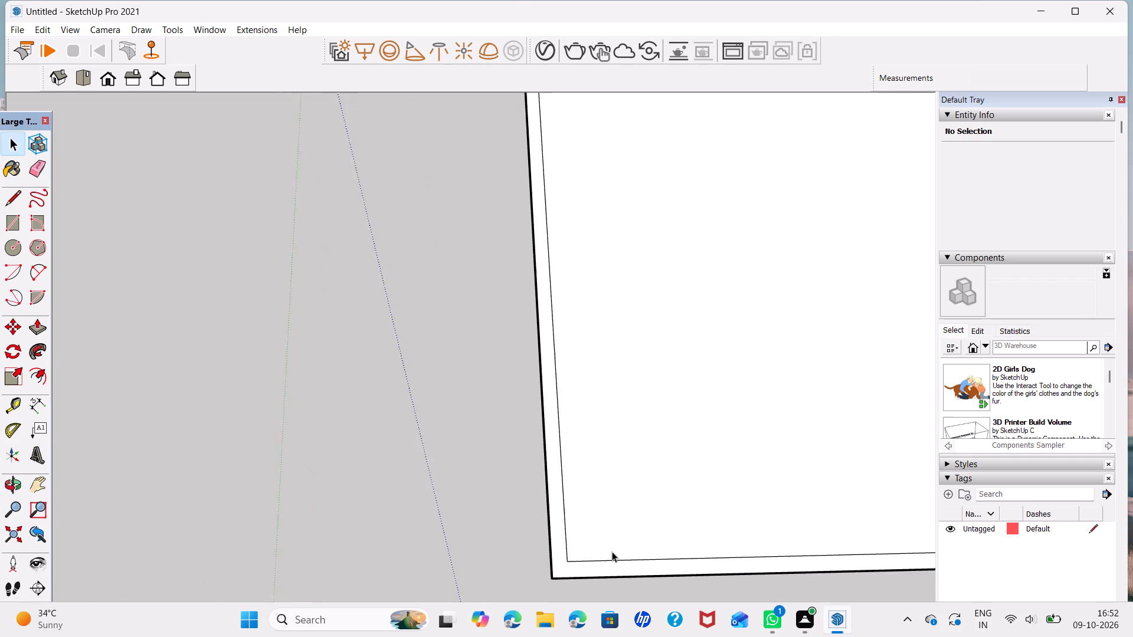
scroll(612, 551, "up", 2)
middle_click_drag(647, 497, 561, 408, "shift")
scroll(495, 457, "up", 4)
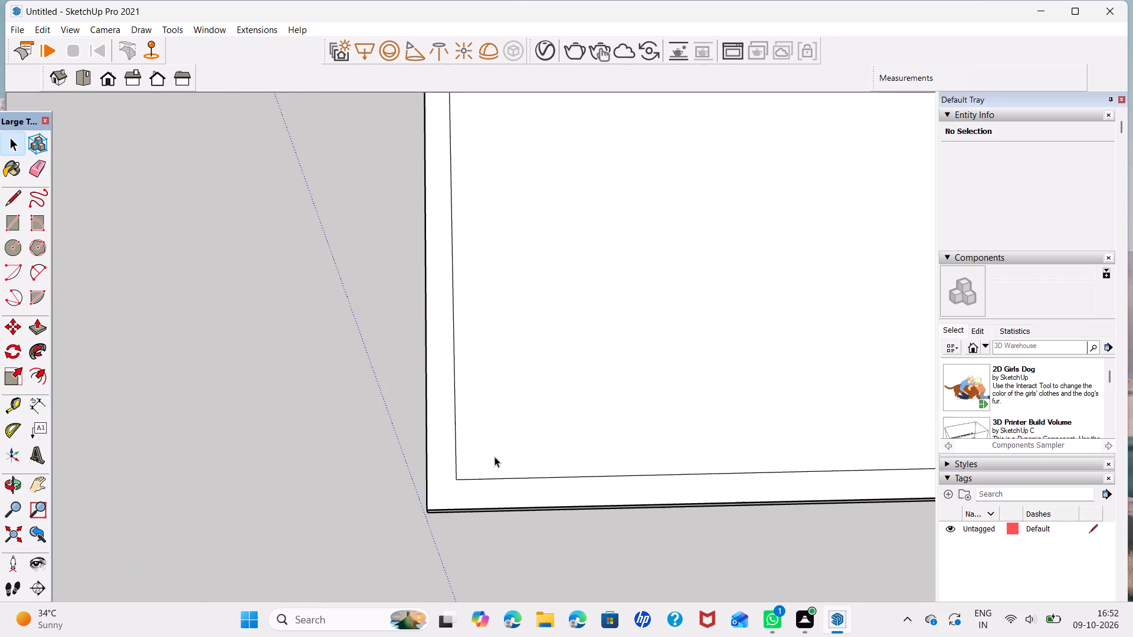
key("l")
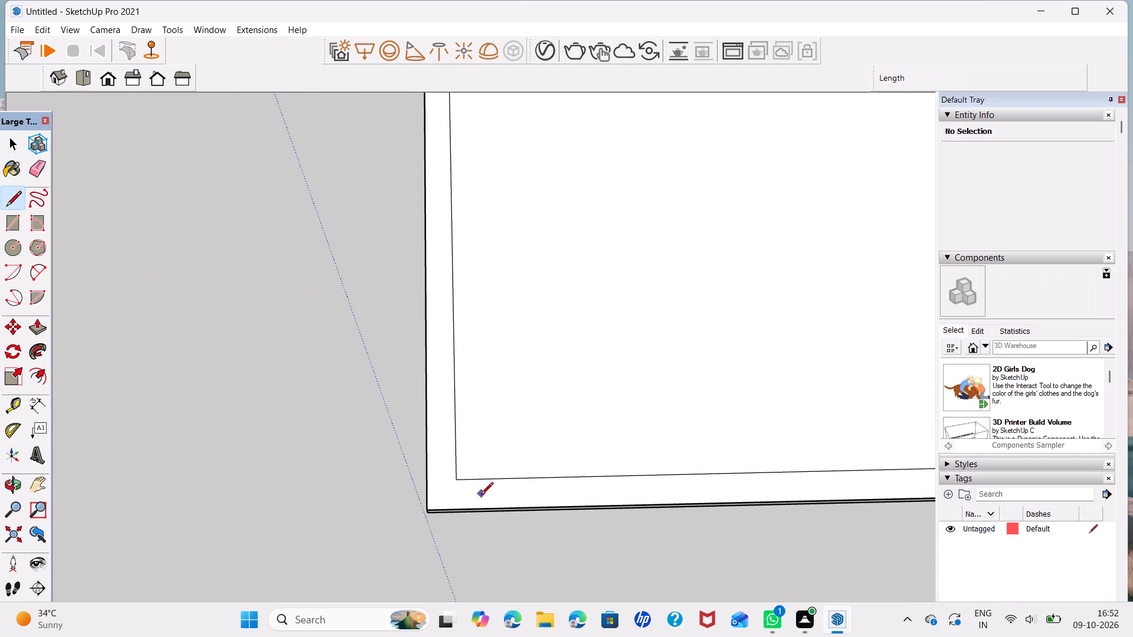
left_click(460, 480)
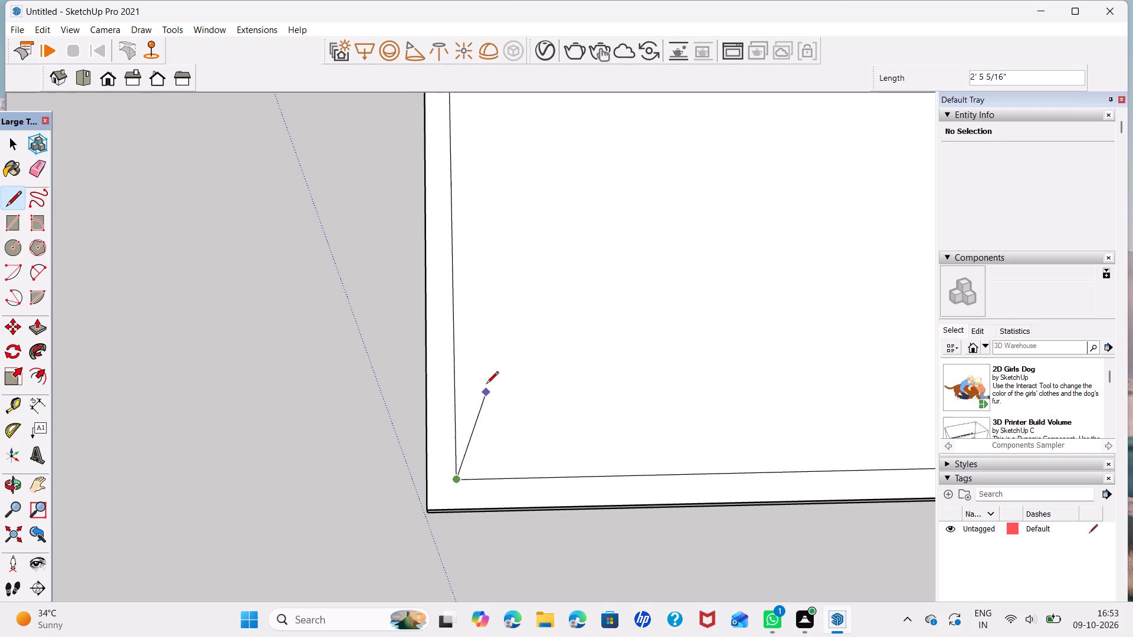
type("9'9")
key("Return")
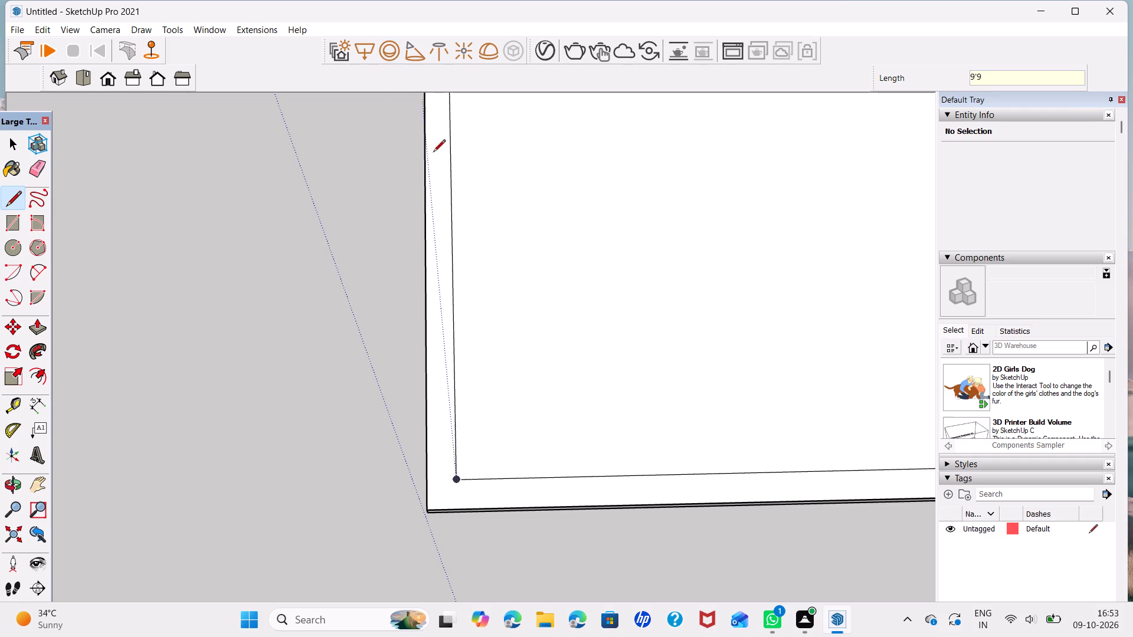
Draw a 12'6" line inward from the 9'9" mark and close the corner room outline on the end inner wall edge.
middle_click_drag(447, 179, 447, 409, "shift")
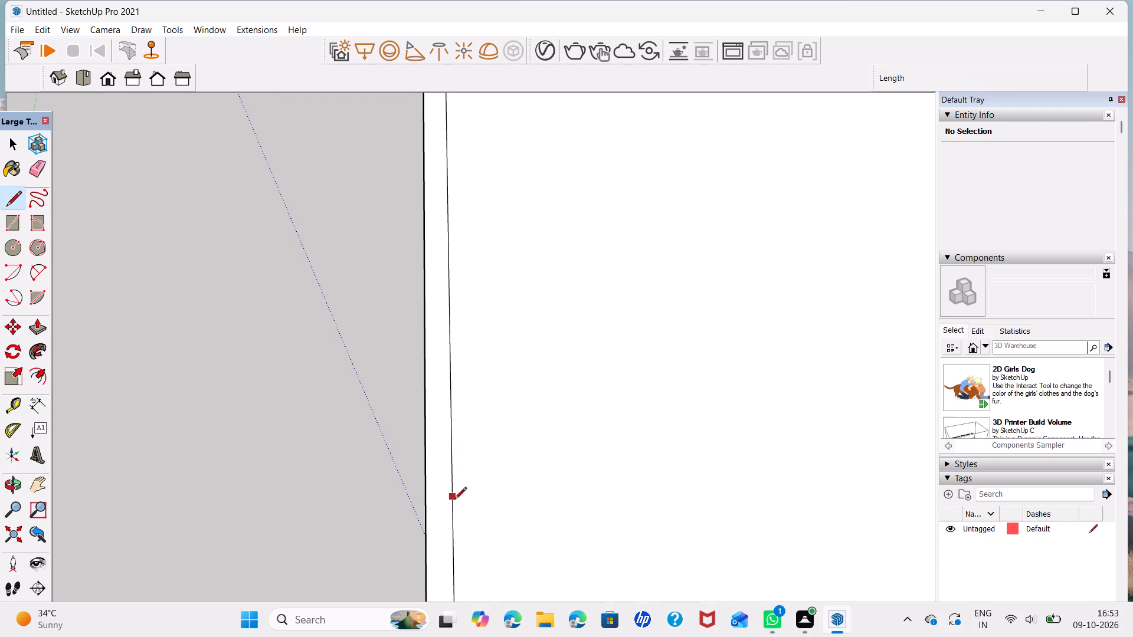
scroll(484, 524, "down", 3)
middle_click_drag(508, 524, 472, 267, "shift")
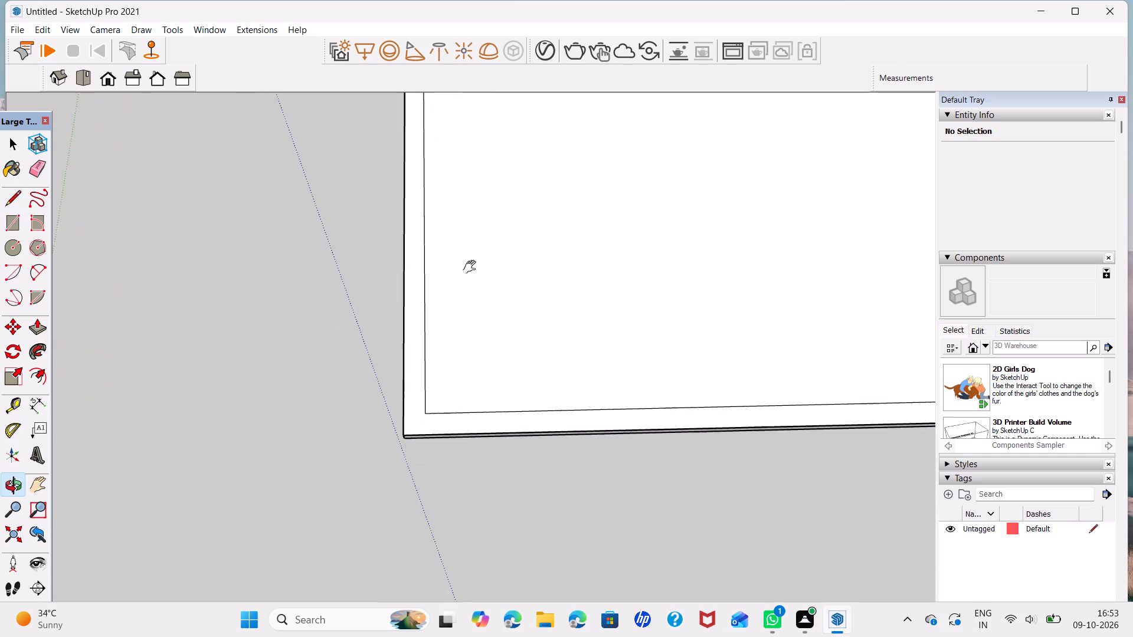
middle_click_drag(472, 267, 476, 407, "shift")
scroll(476, 383, "down", 3, "shift")
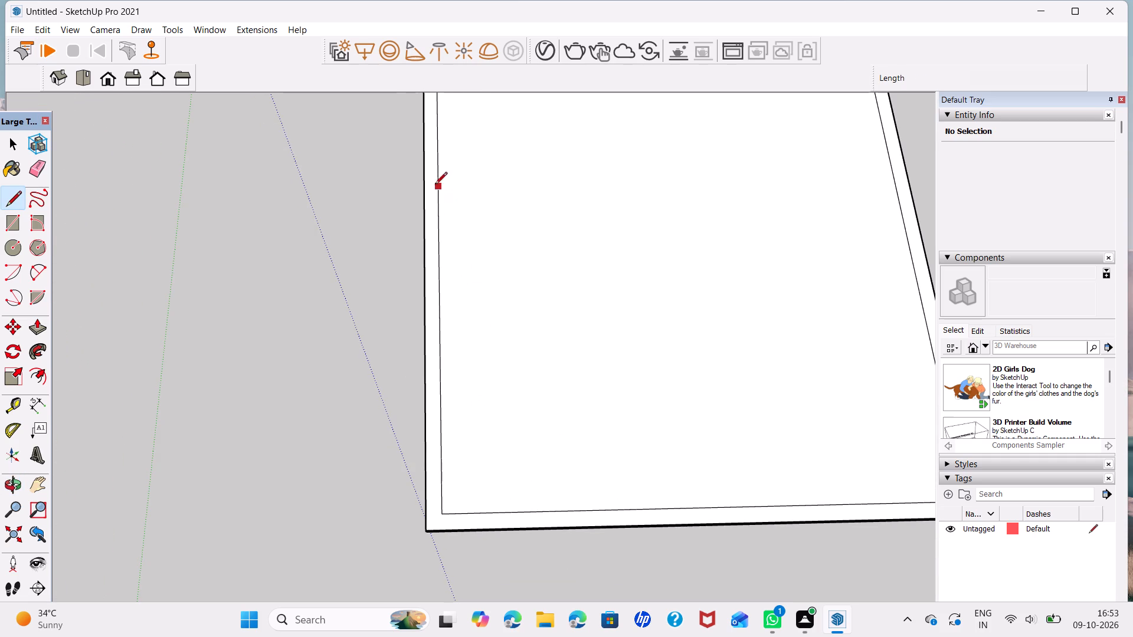
scroll(435, 132, "down", 3)
middle_click_drag(435, 132, 472, 307, "shift")
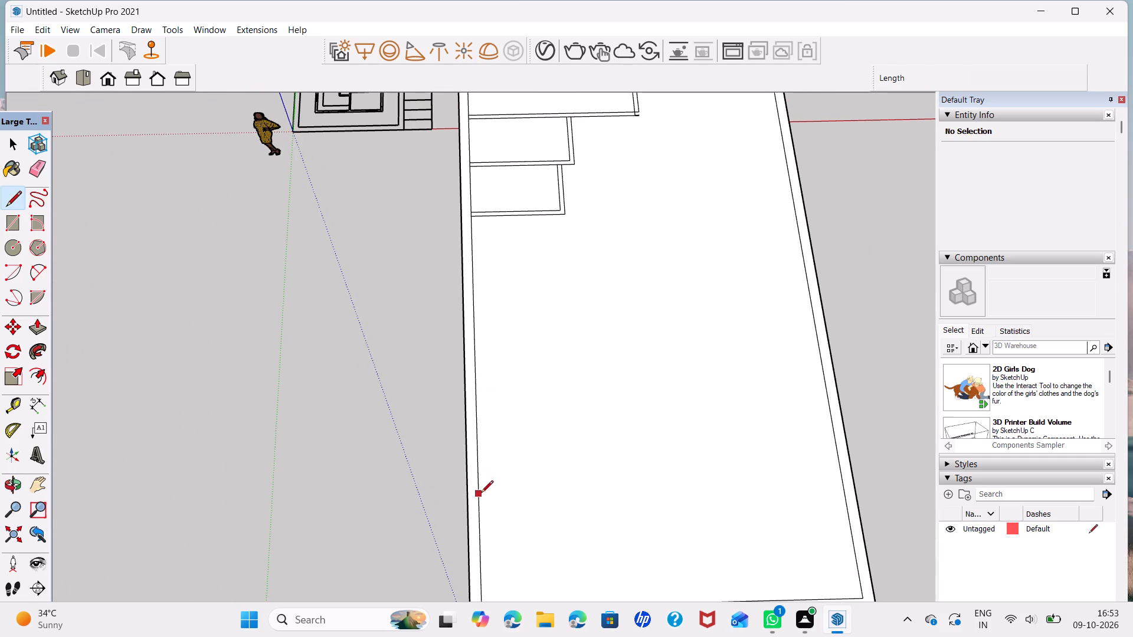
left_click(479, 454)
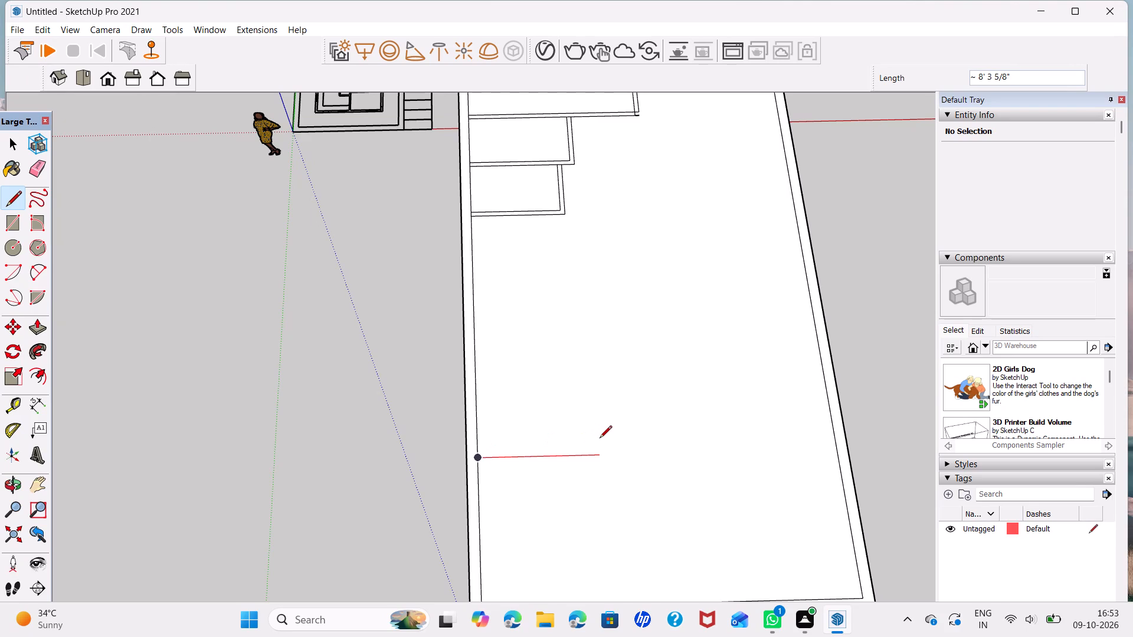
type("12")
type("'6")
key("Return")
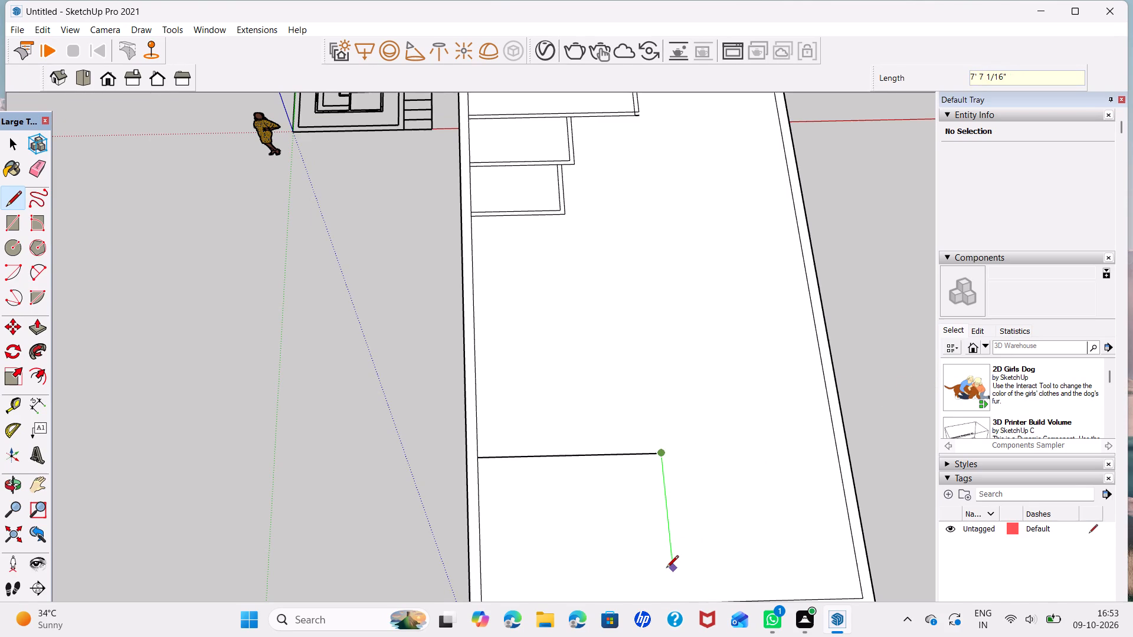
middle_click_drag(666, 570, 657, 430)
left_click(666, 465)
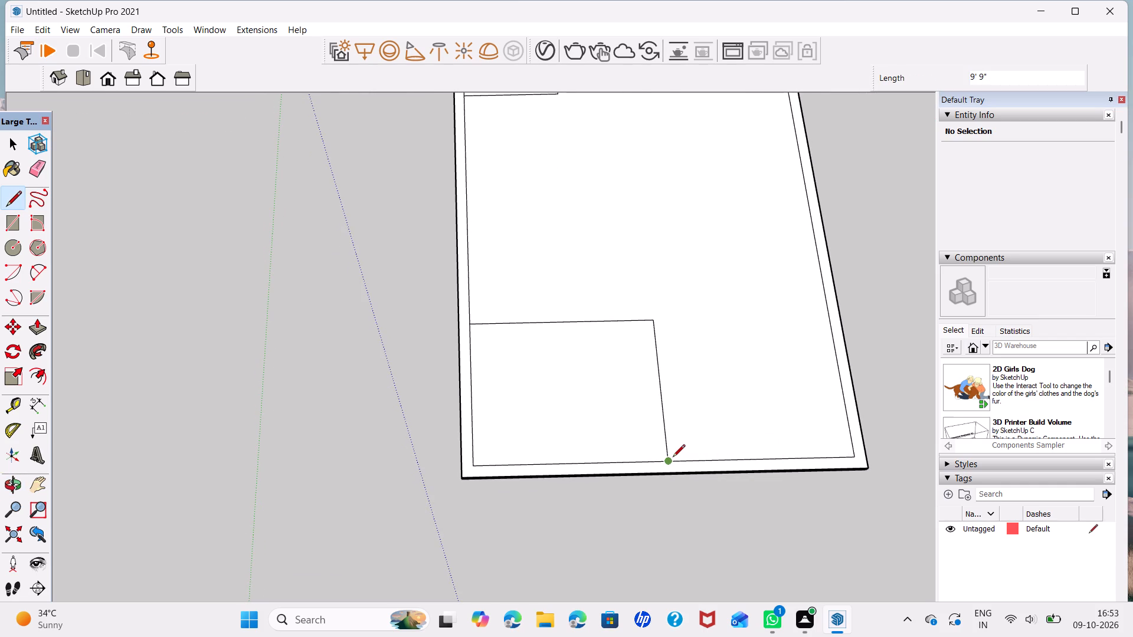
Mark 4" beyond the corner room on the end inner wall edge, draw a 10'1" line inward, and close it across to the opposite long inner wall edge.
middle_click_drag(698, 435, 600, 491, "shift")
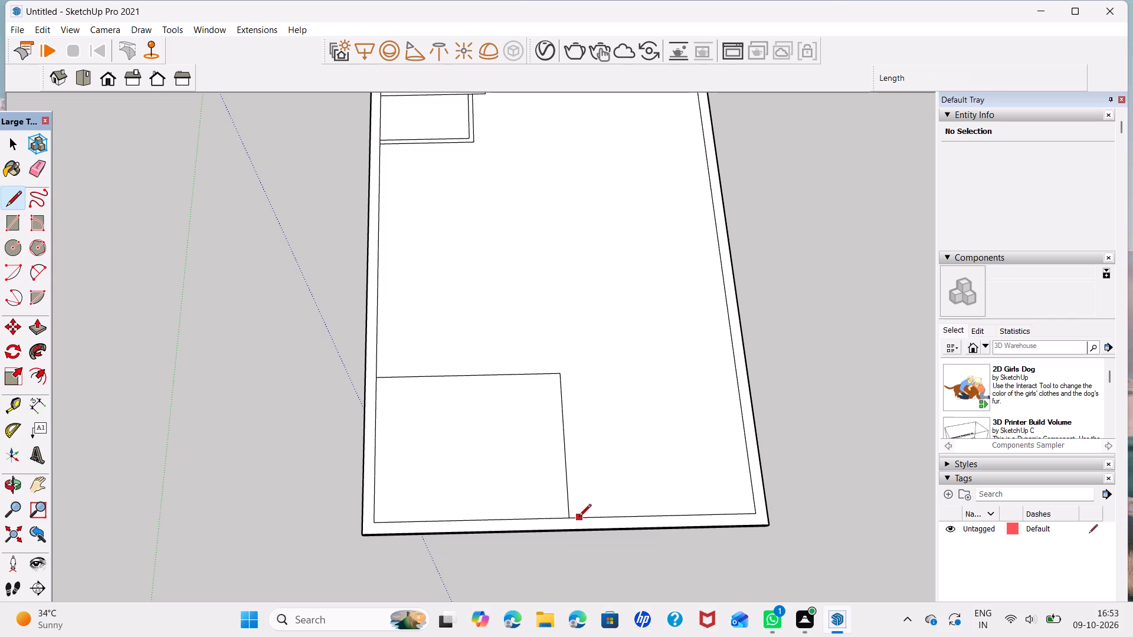
left_click(570, 516)
key("4")
key("Return")
left_click(575, 518)
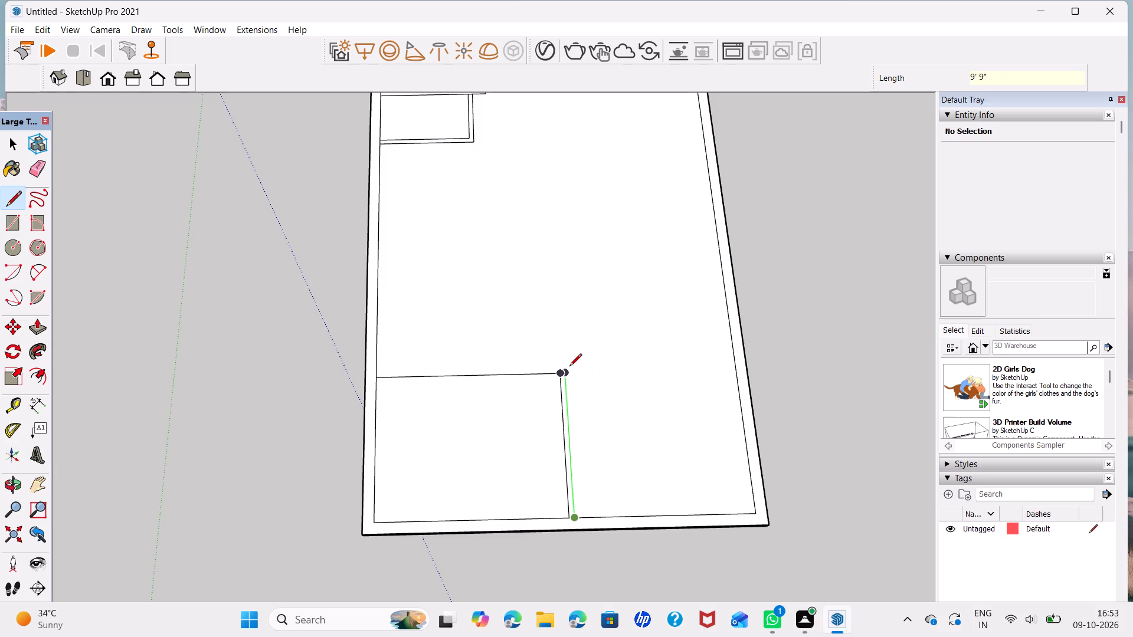
type("10'1")
key("Return")
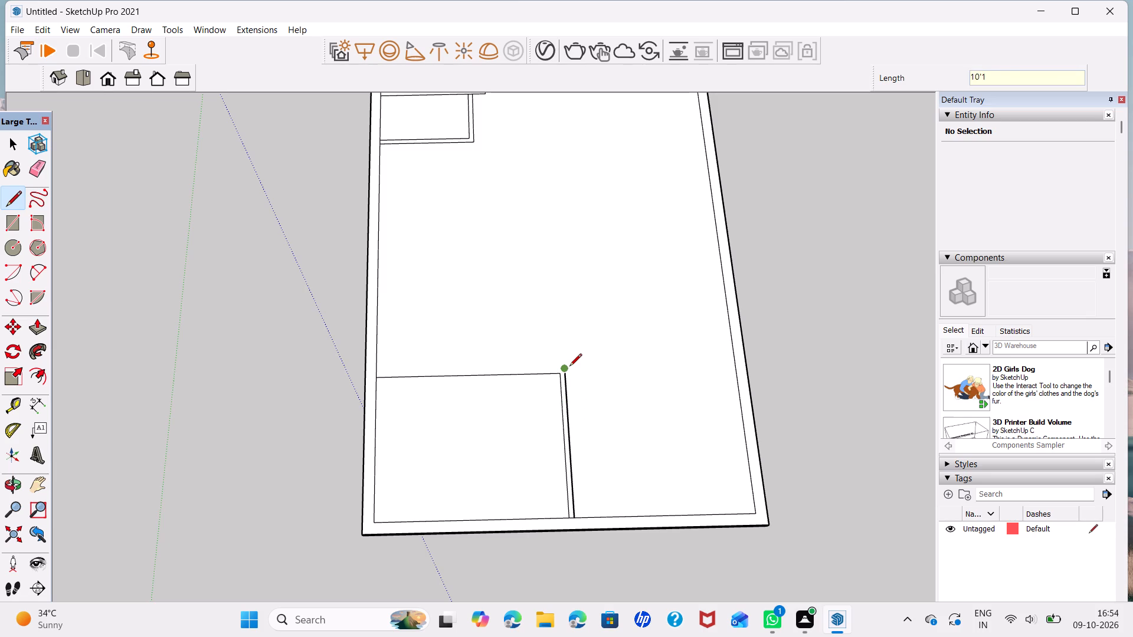
scroll(735, 364, "up", 1)
left_click(735, 364)
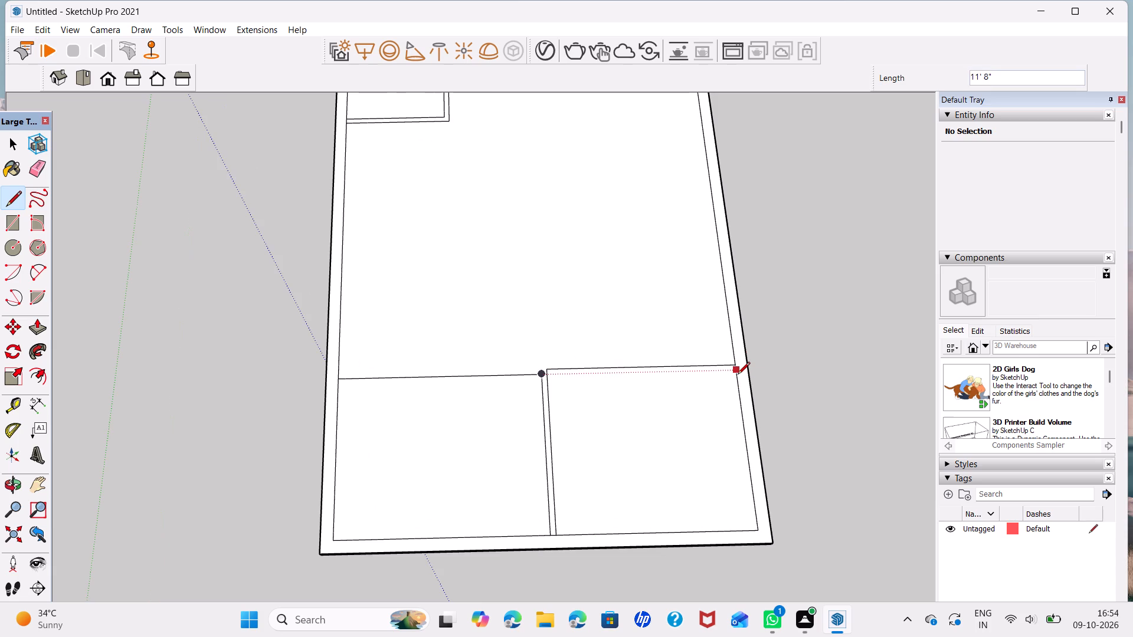
Draw the second room's inner wall face 11'6" from the long inner wall edge, level with the corner room's corner, and extend it to the partition line.
left_click(738, 375)
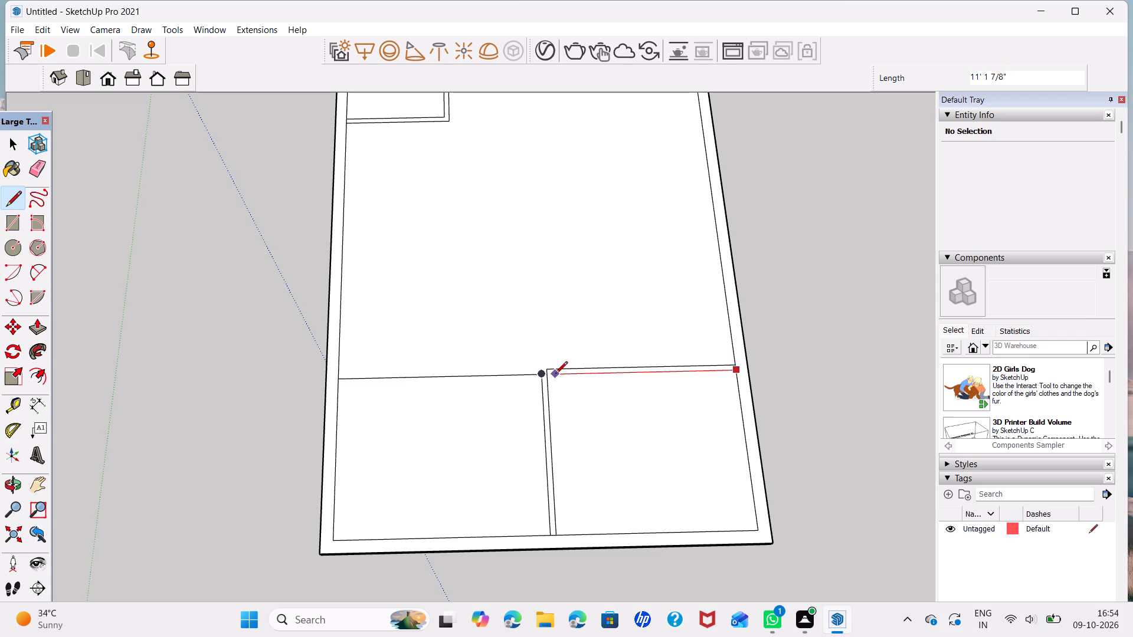
type("11'6")
key("Return")
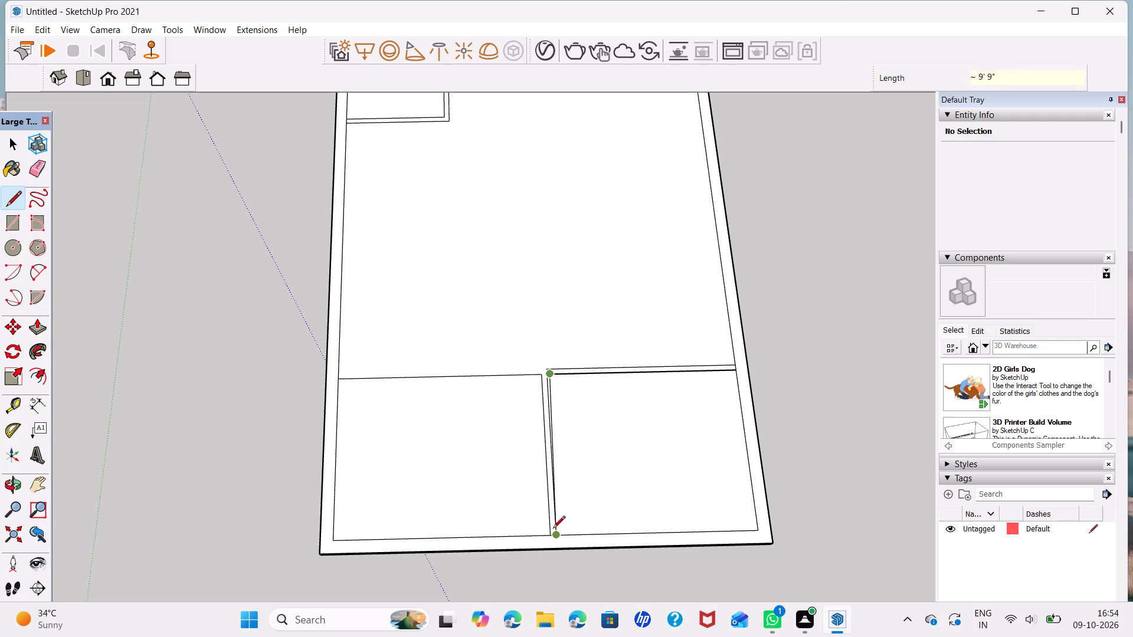
scroll(541, 529, "up", 5)
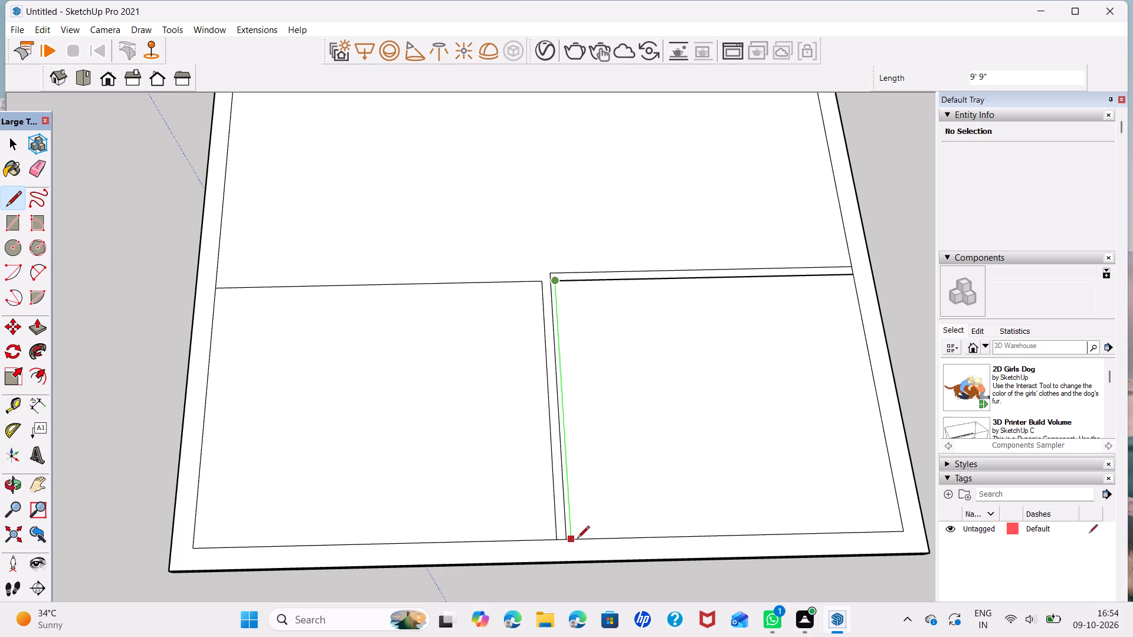
key("Escape")
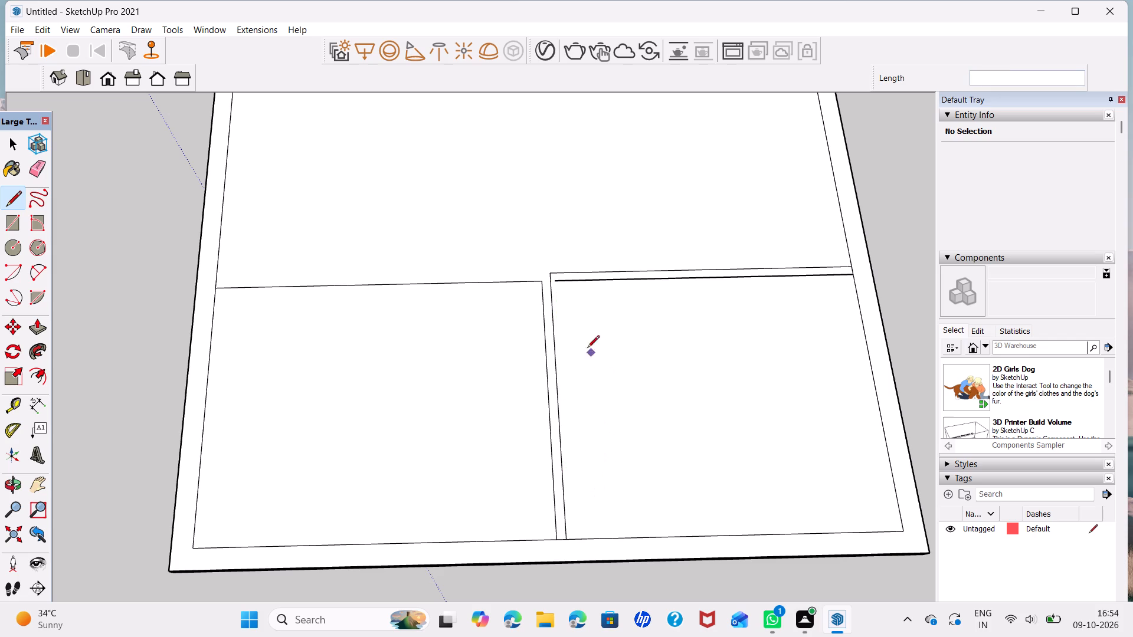
scroll(544, 280, "up", 4)
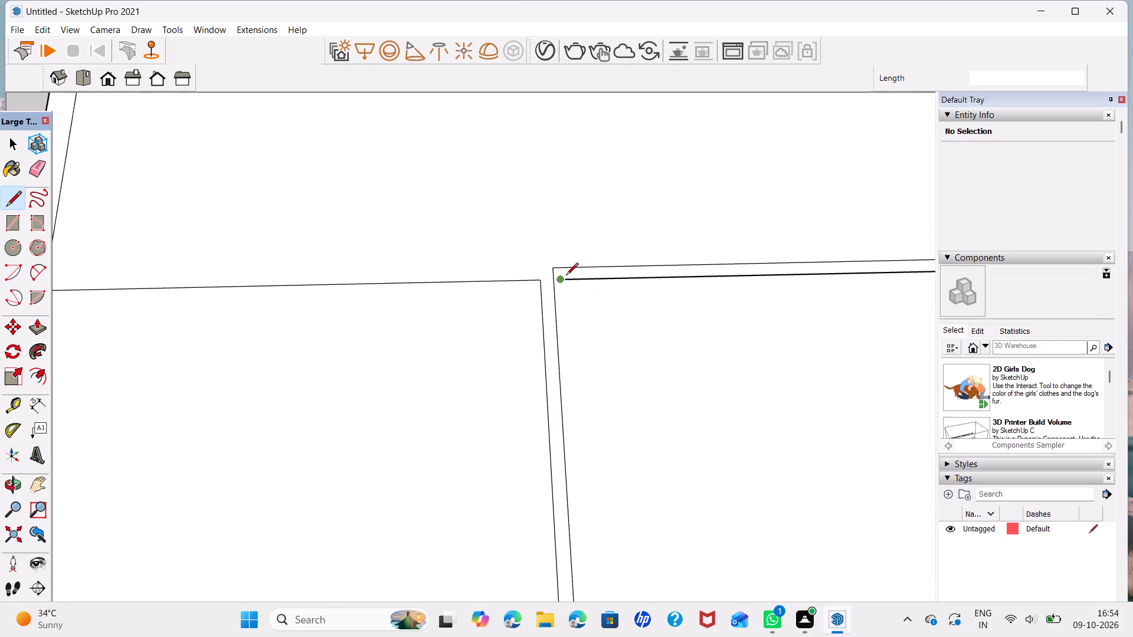
left_click(565, 275)
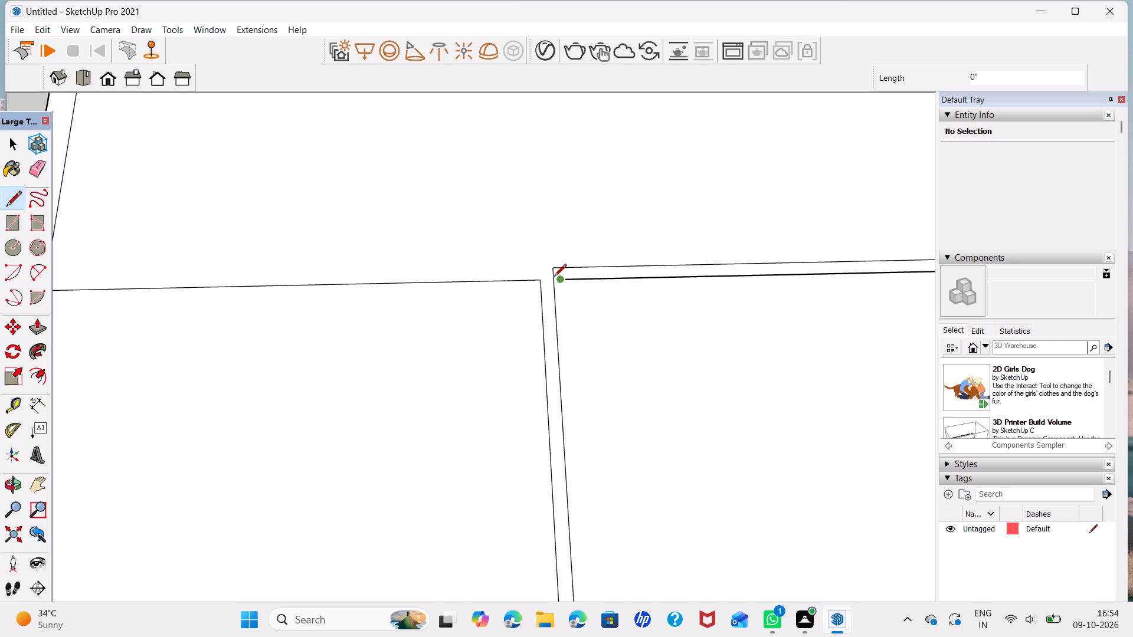
left_click(552, 281)
left_click(561, 282)
scroll(550, 287, "up", 3)
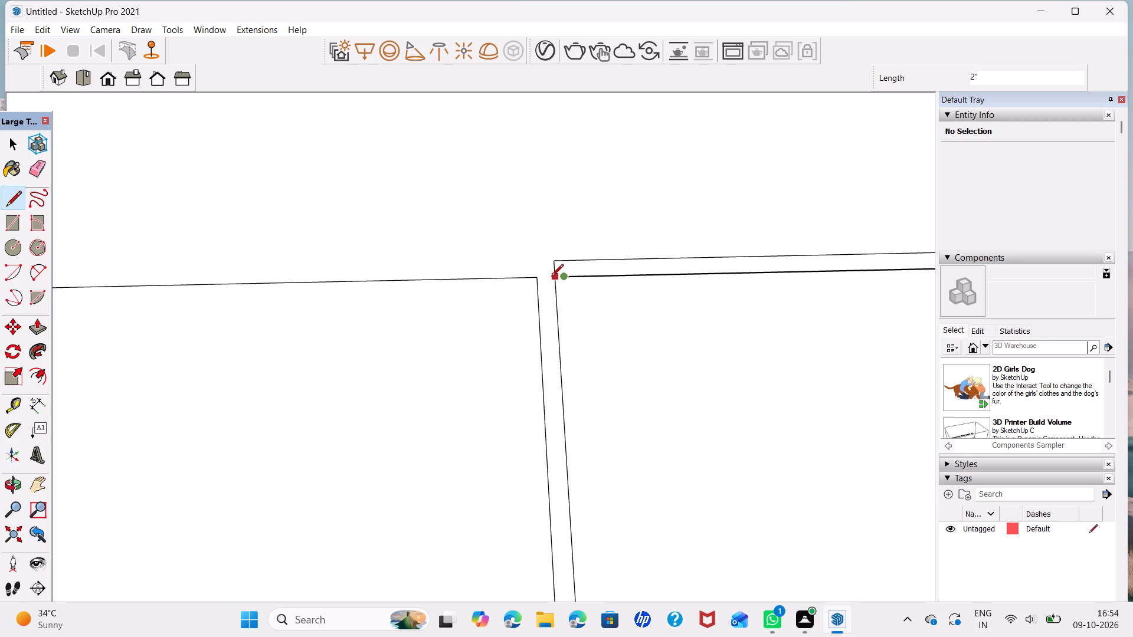
left_click(551, 277)
key("space")
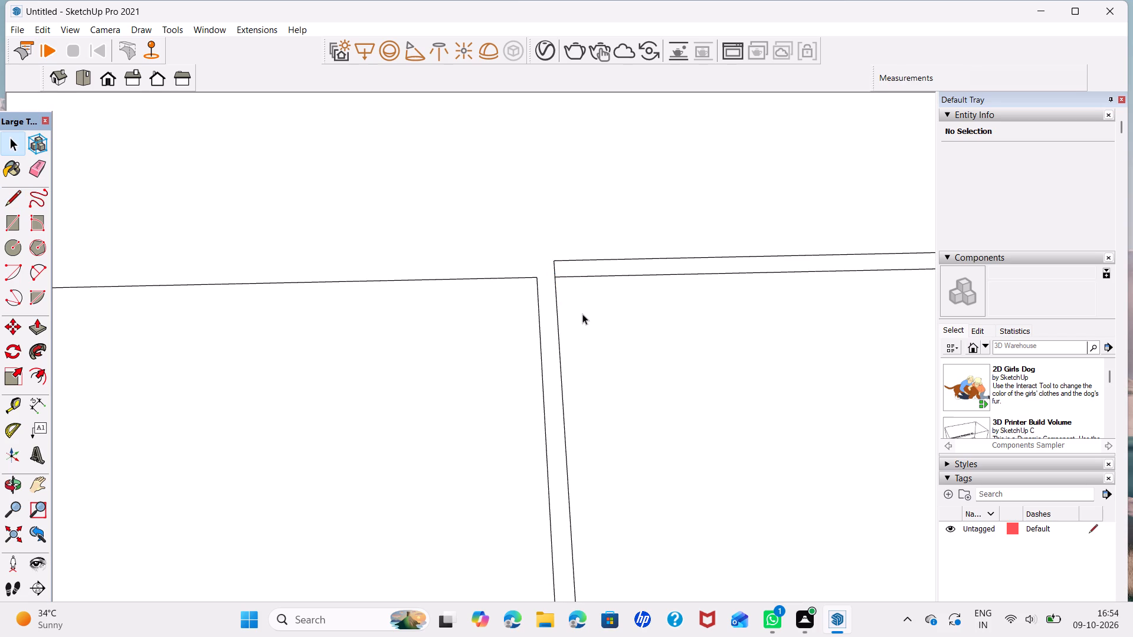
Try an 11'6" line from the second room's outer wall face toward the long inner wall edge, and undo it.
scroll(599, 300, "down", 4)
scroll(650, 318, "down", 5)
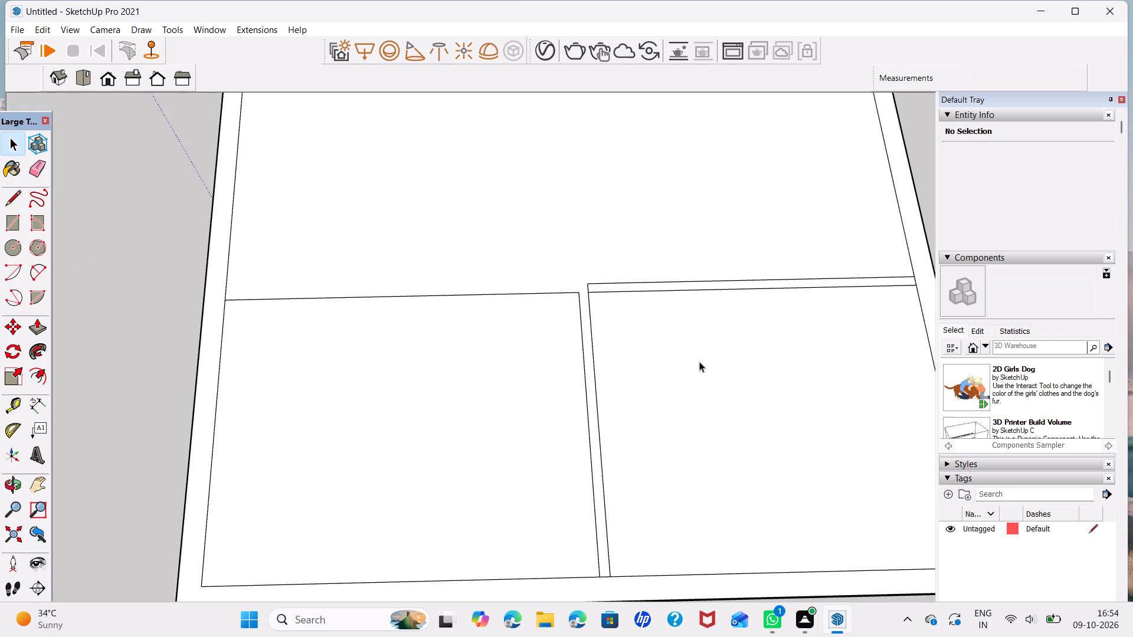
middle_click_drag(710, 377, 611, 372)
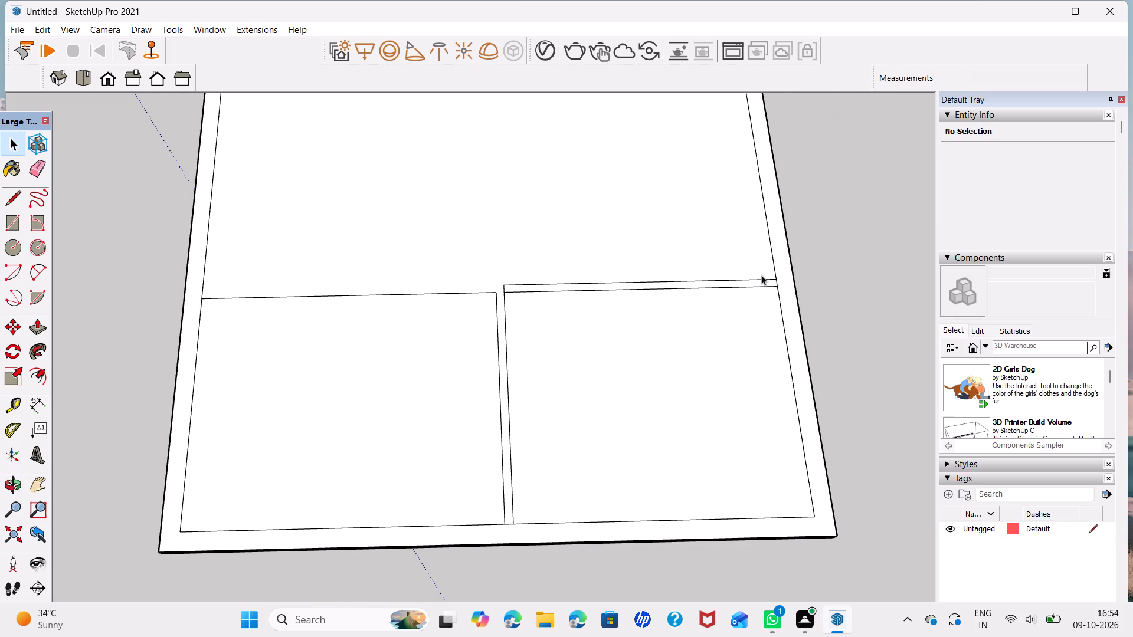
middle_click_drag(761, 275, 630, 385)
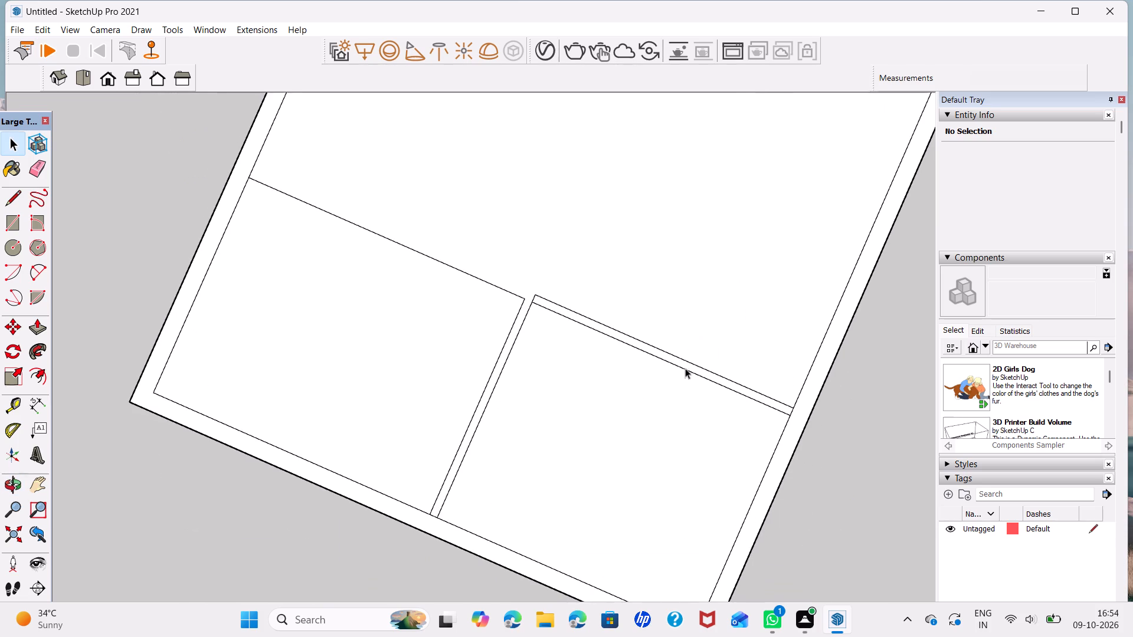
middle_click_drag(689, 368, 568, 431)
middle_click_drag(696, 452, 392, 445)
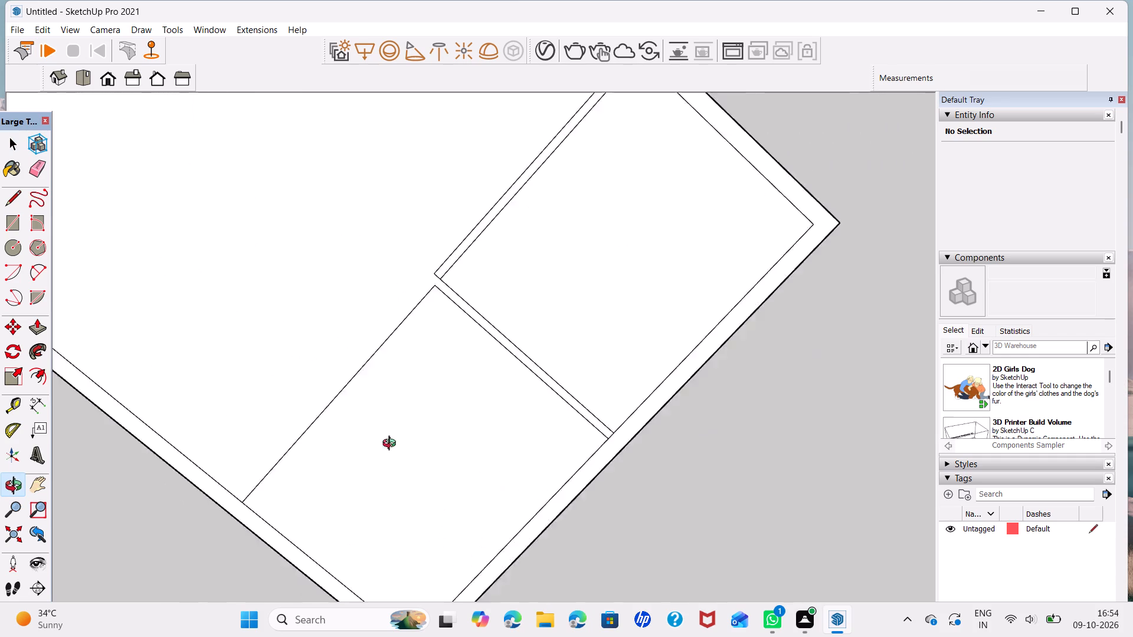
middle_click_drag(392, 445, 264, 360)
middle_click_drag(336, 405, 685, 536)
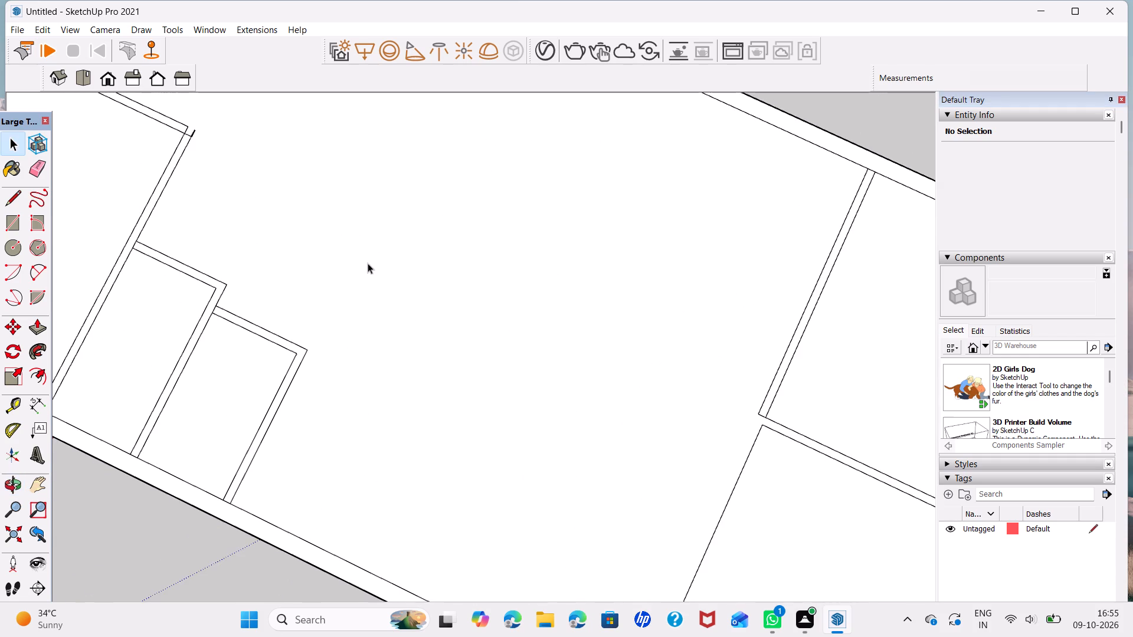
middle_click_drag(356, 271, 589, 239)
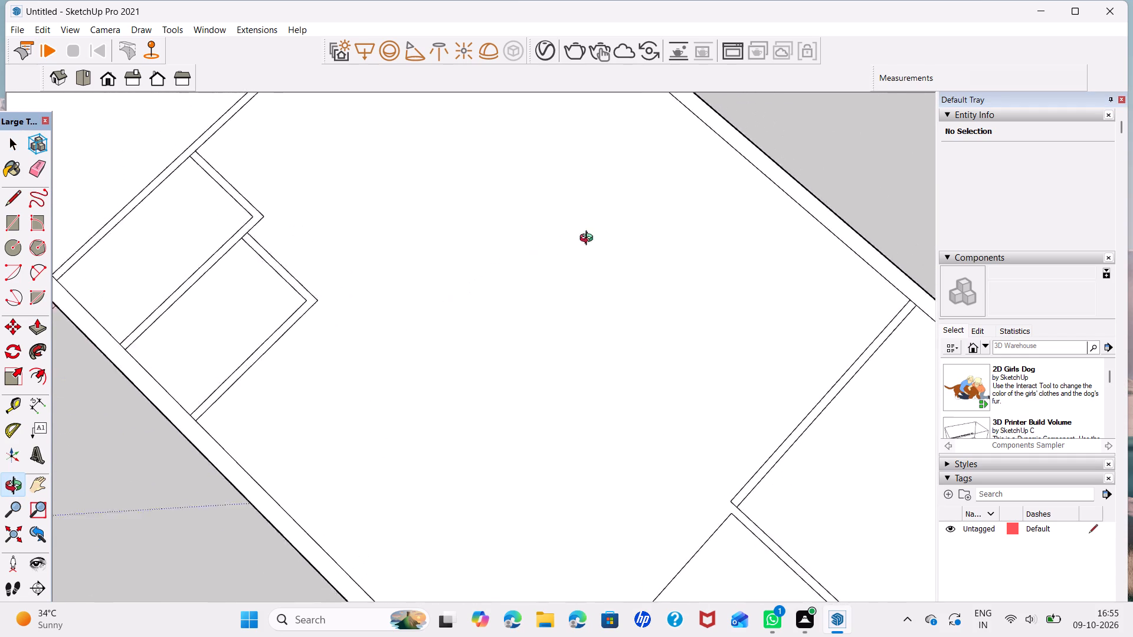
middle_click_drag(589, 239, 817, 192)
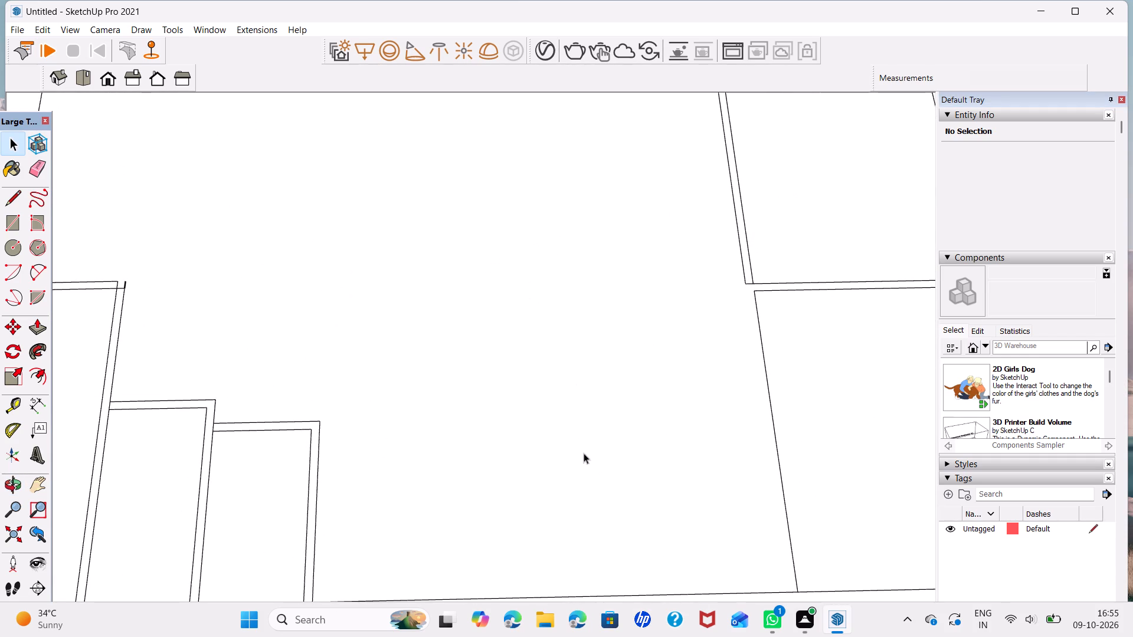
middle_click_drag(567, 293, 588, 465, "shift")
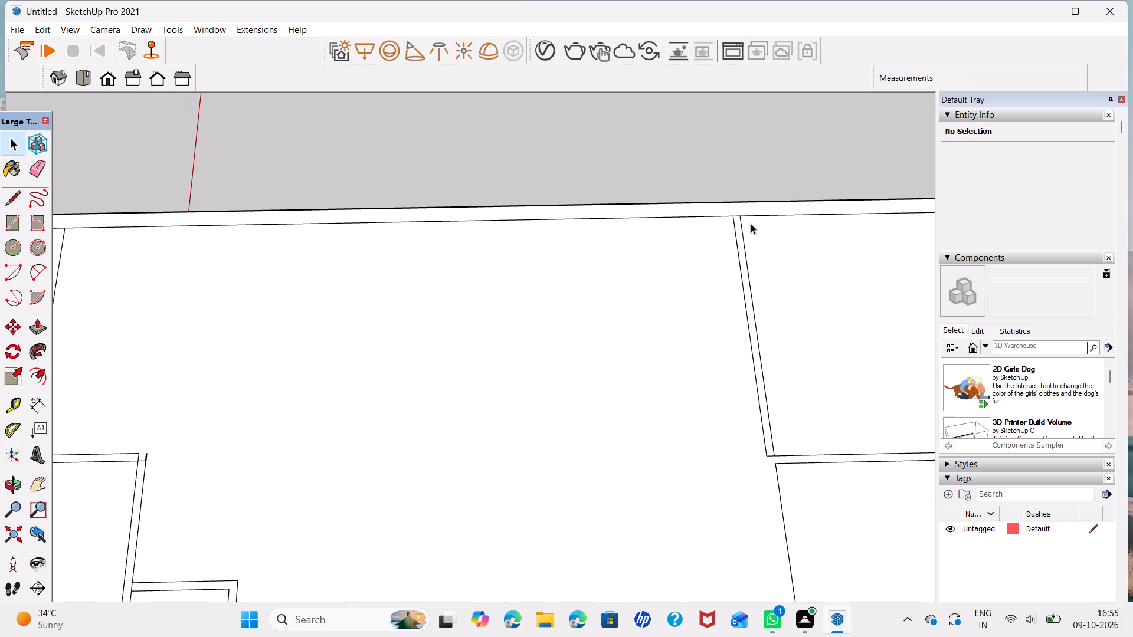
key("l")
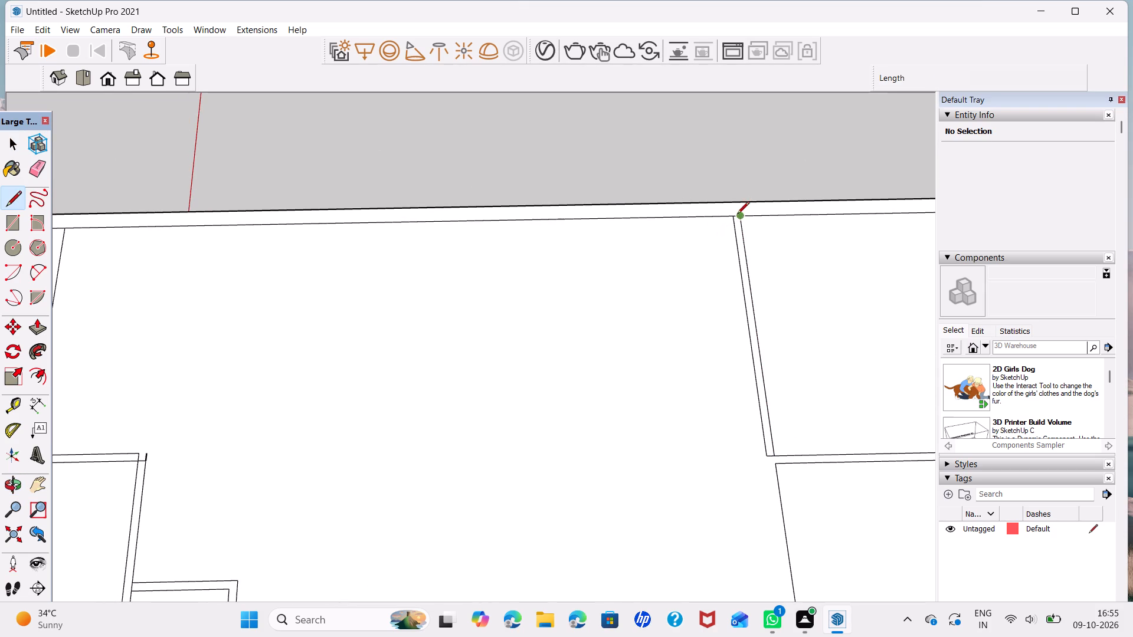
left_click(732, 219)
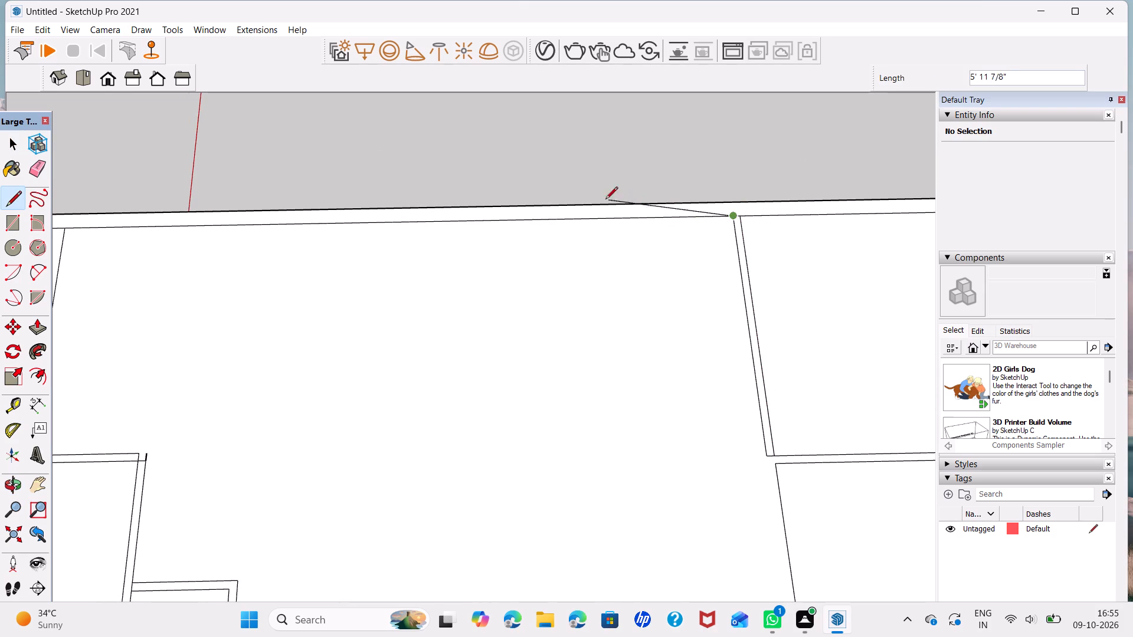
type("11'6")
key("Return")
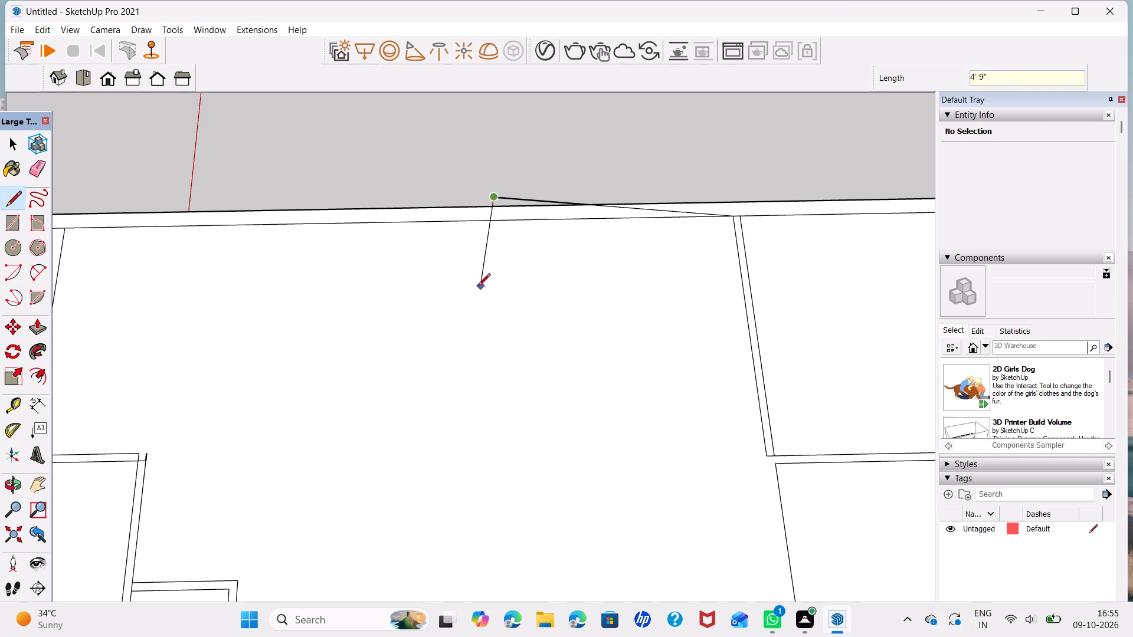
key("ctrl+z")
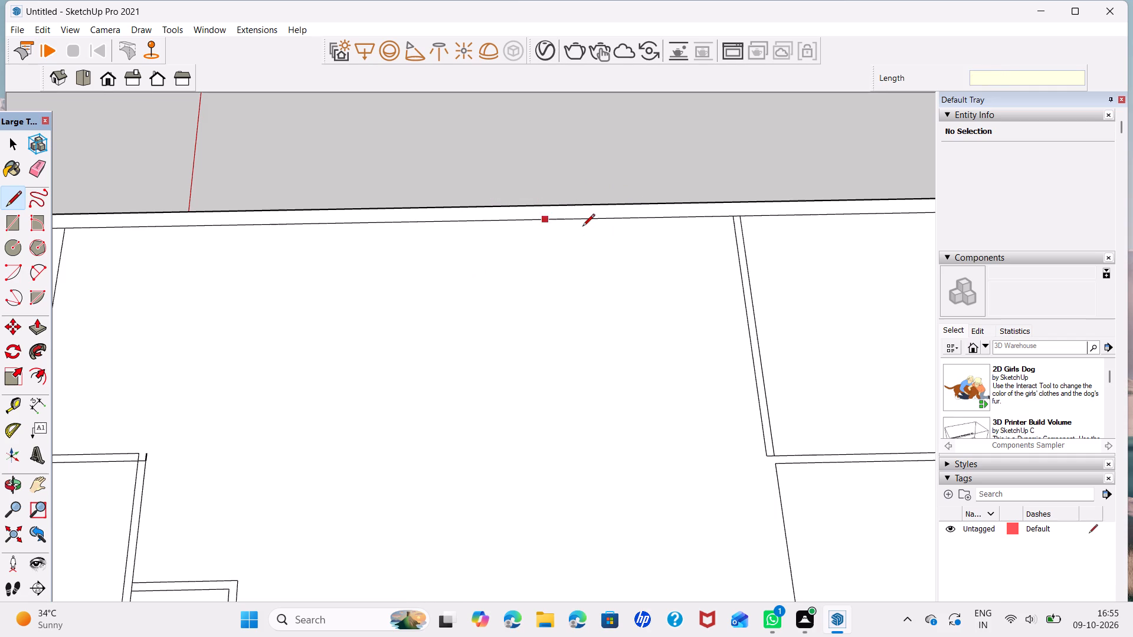
Mark 11'6" along the long inner wall edge from the second room's outer wall face and draw a 22' line inward from the mark.
left_click(730, 219)
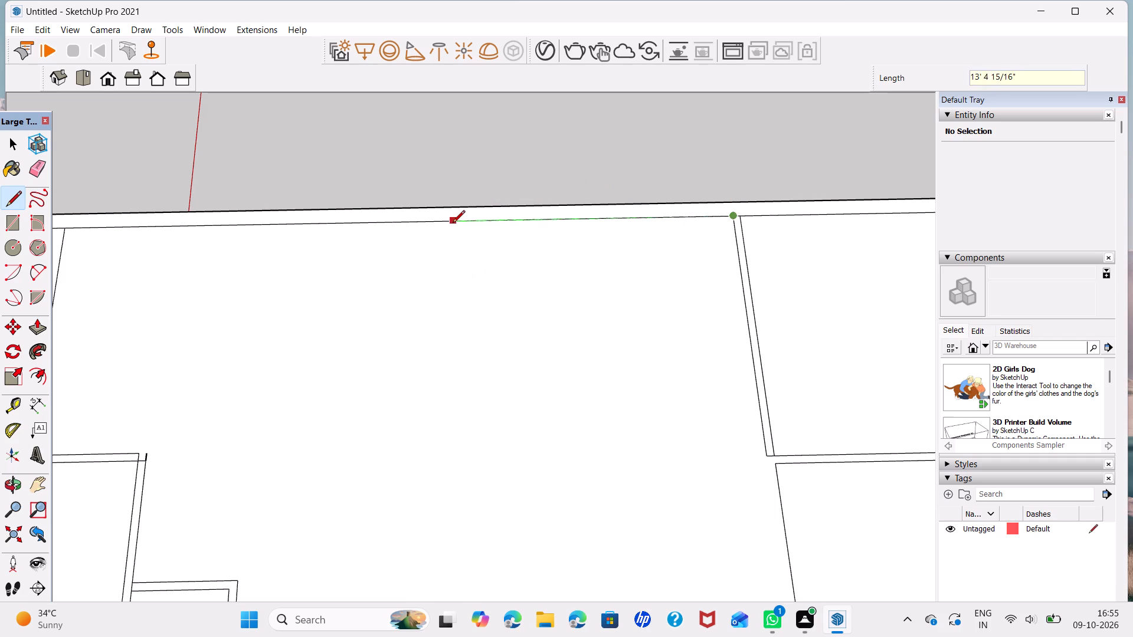
type("11'6")
key("Return")
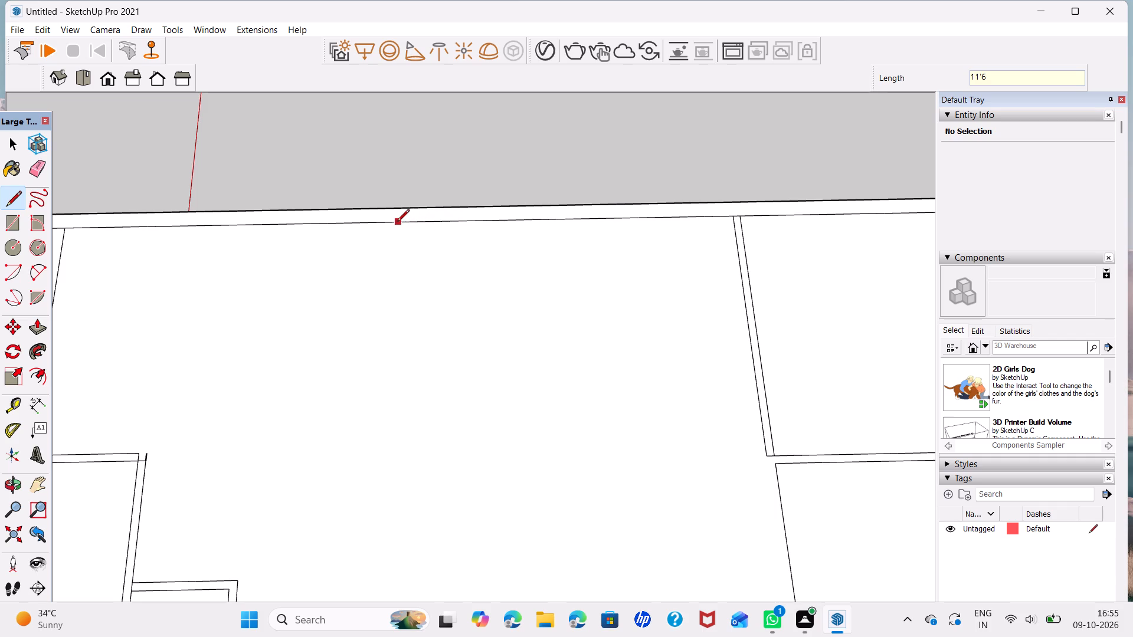
left_click(493, 224)
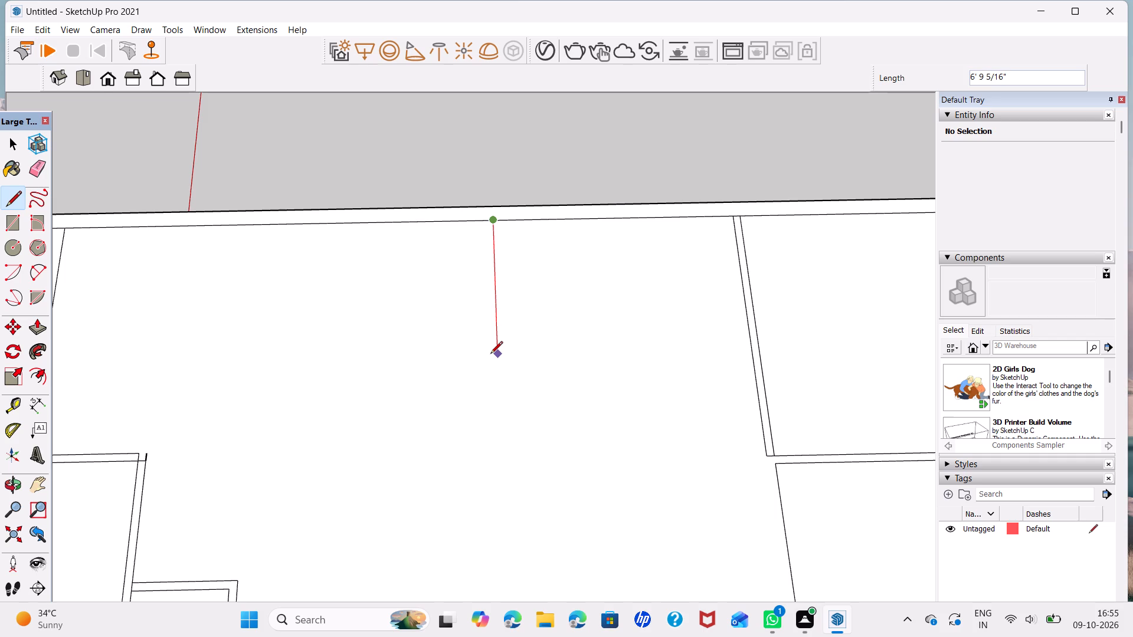
type("22")
key("apostrophe")
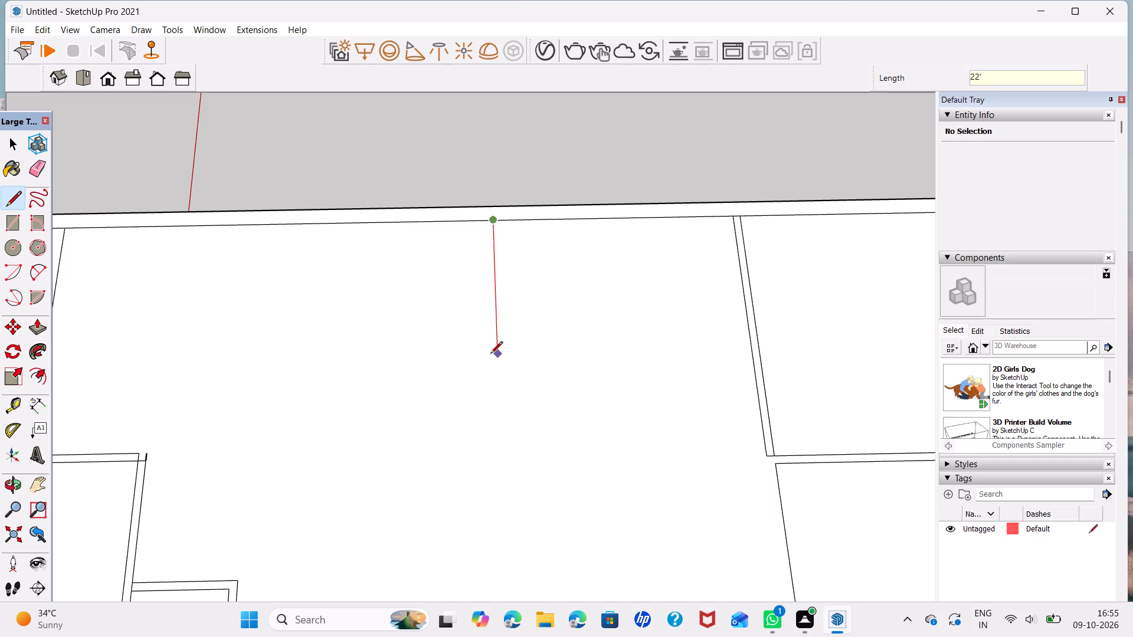
key("Return")
key("space")
Mark 4" beyond the 22' line on the long inner wall edge and outline an 11' by 13'3" room from it, closed back to the edge.
scroll(520, 384, "down", 4)
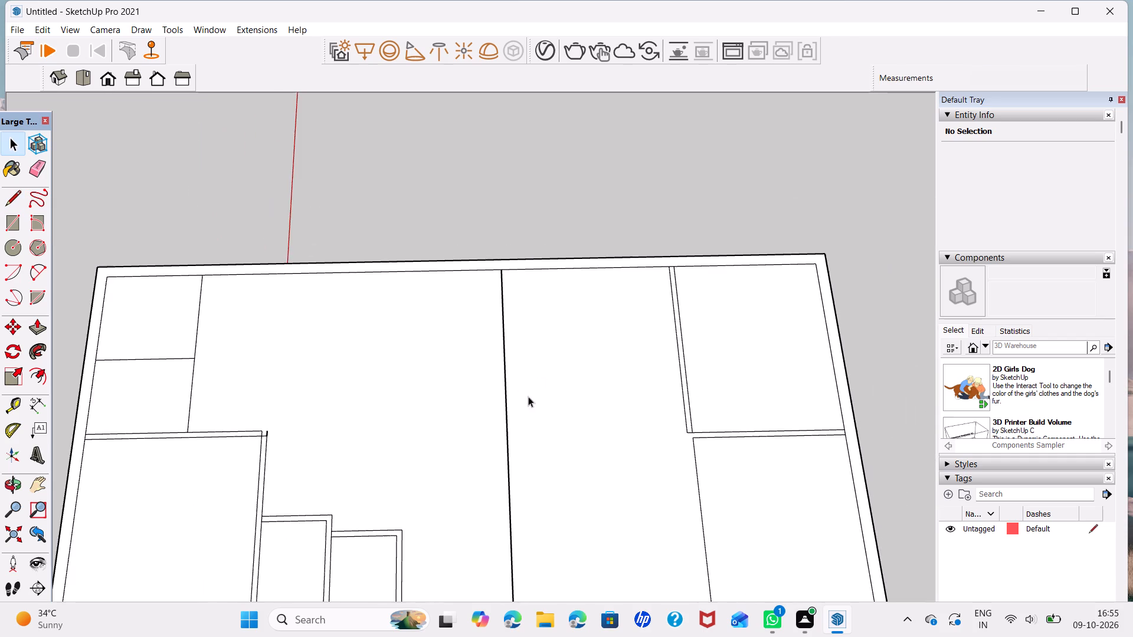
middle_click_drag(536, 432, 546, 373)
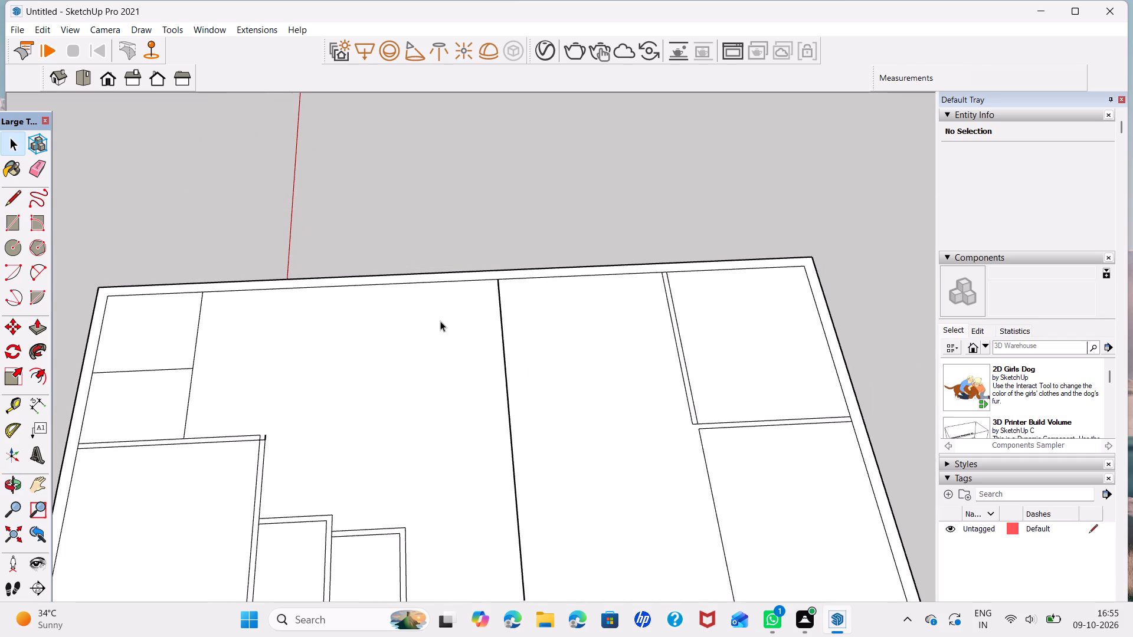
scroll(470, 297, "up", 4)
key("l")
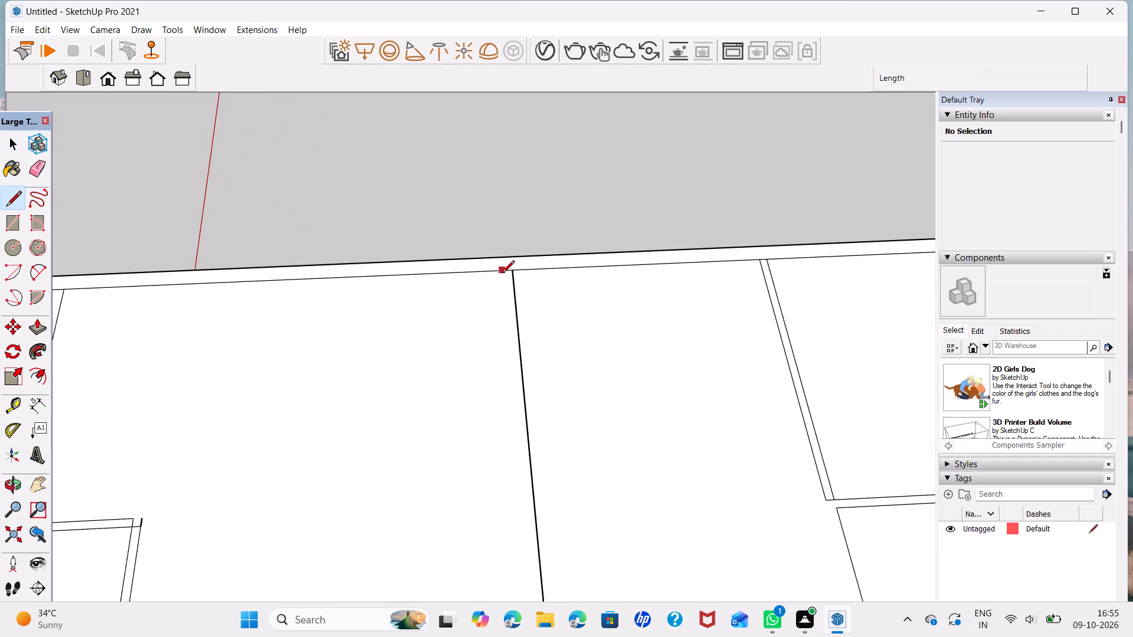
left_click(509, 272)
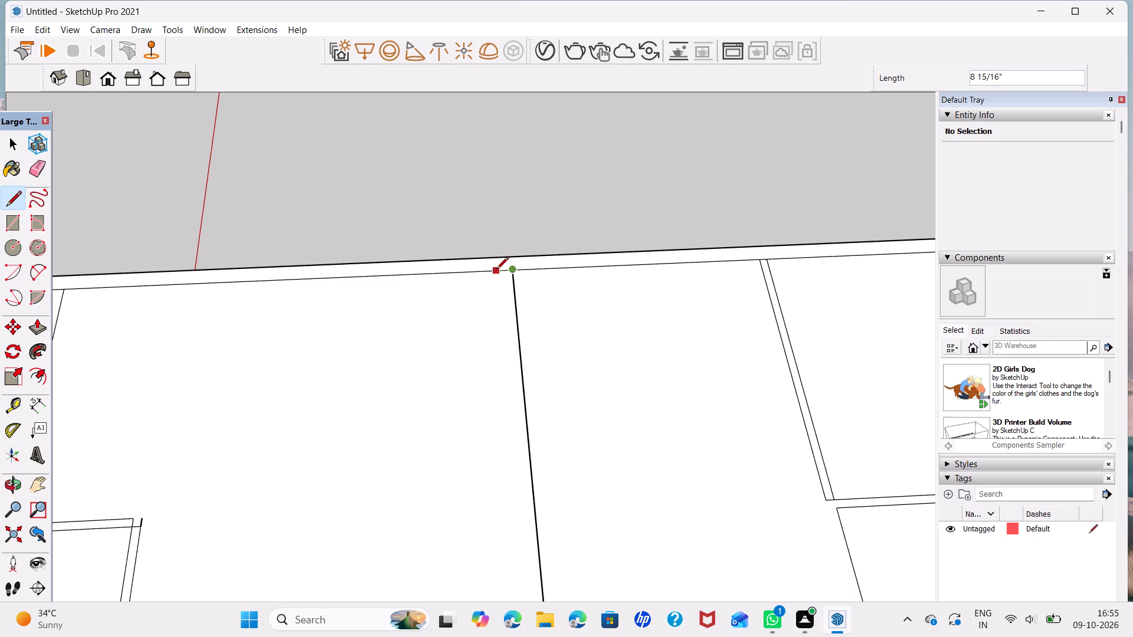
key("4")
key("Return")
left_click(502, 274)
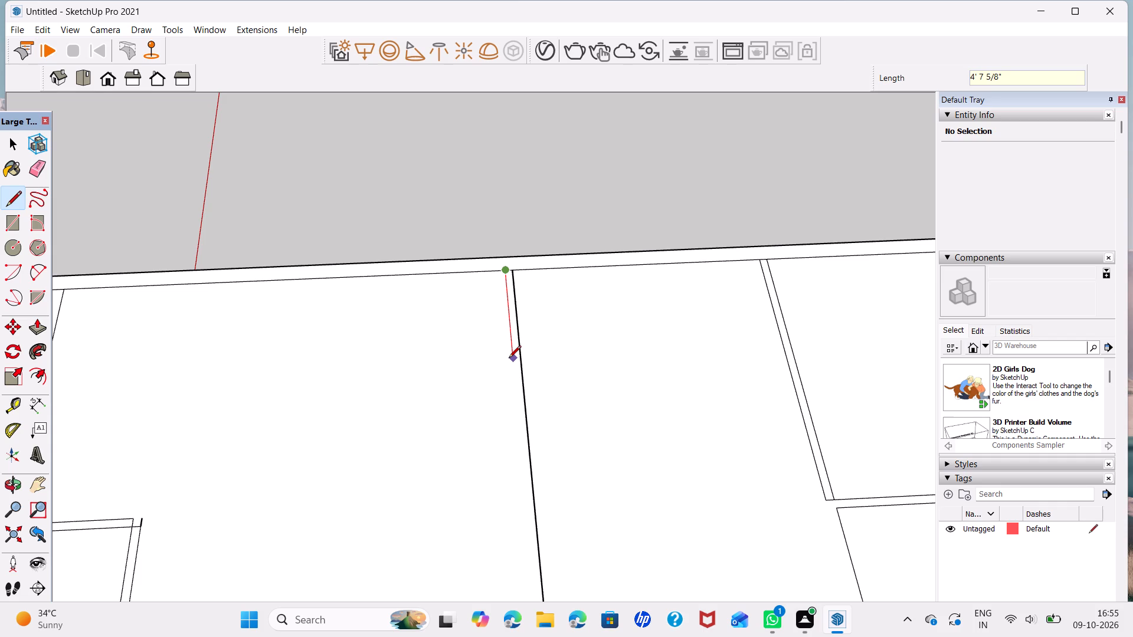
type("11'")
key("Return")
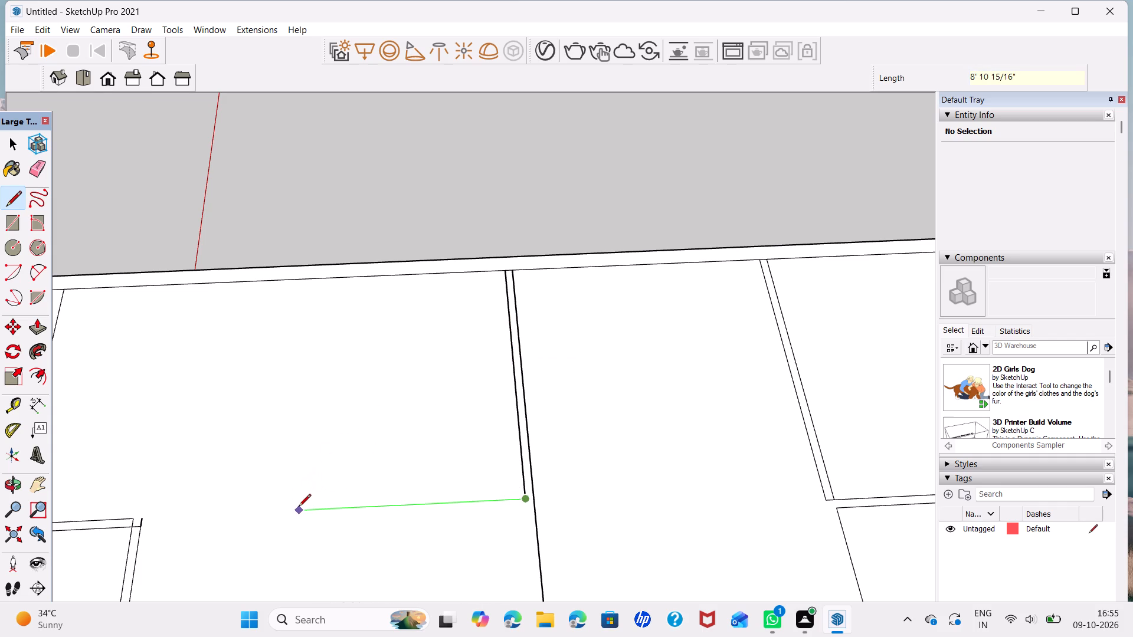
type("13'3")
key("Return")
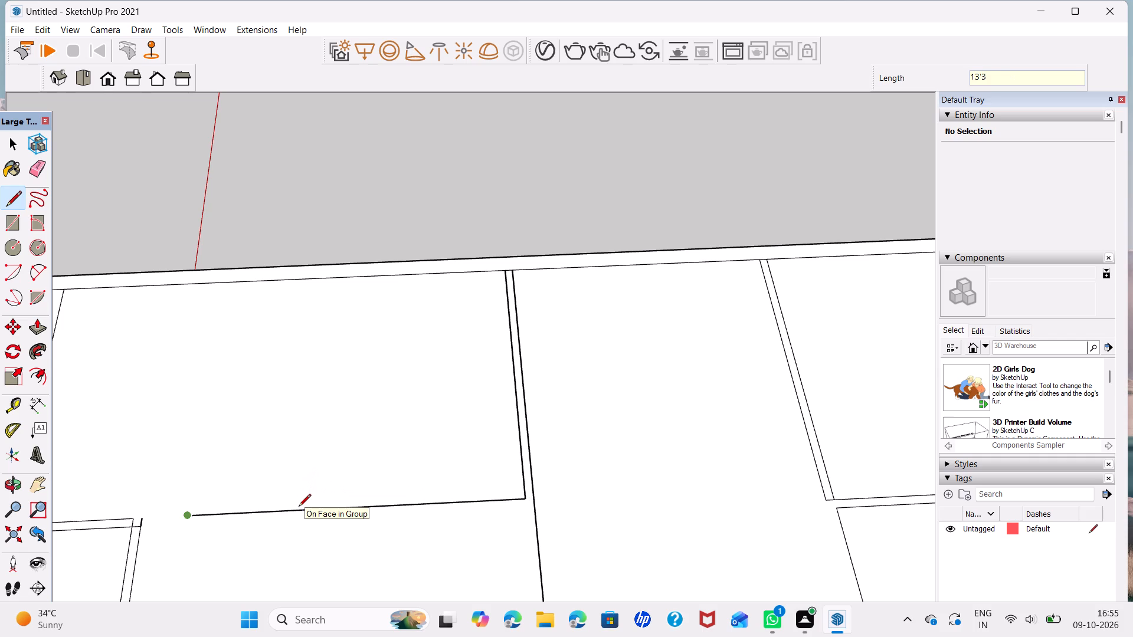
left_click(212, 285)
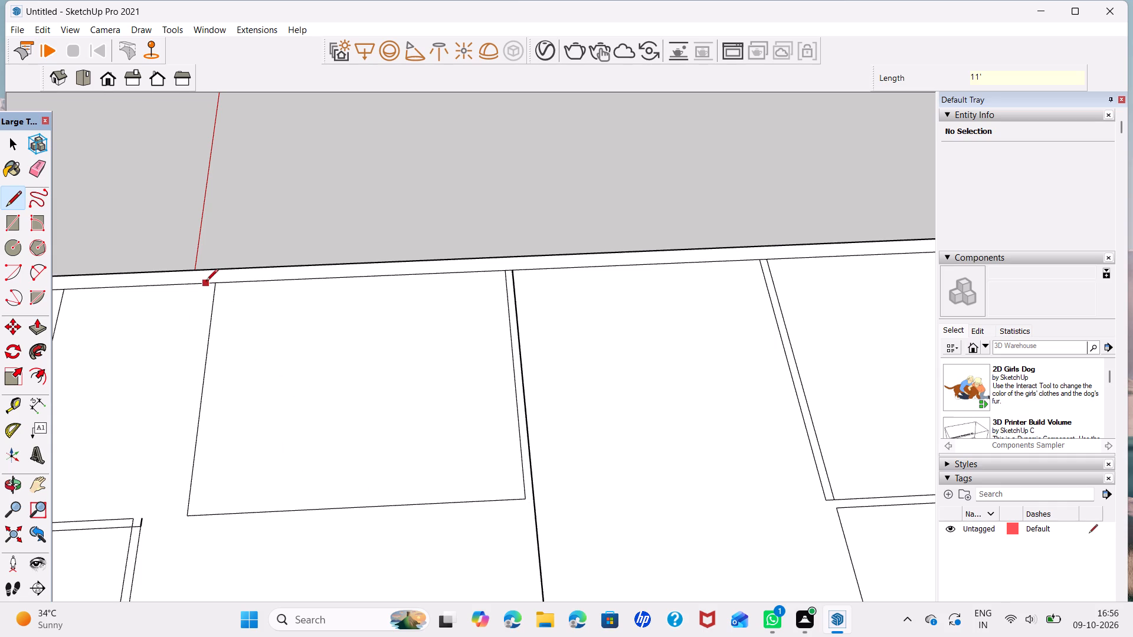
key("space")
Examine the whole floor layout, especially the space between the newly outlined room, the corner rooms and the 22' line.
scroll(296, 355, "down", 2)
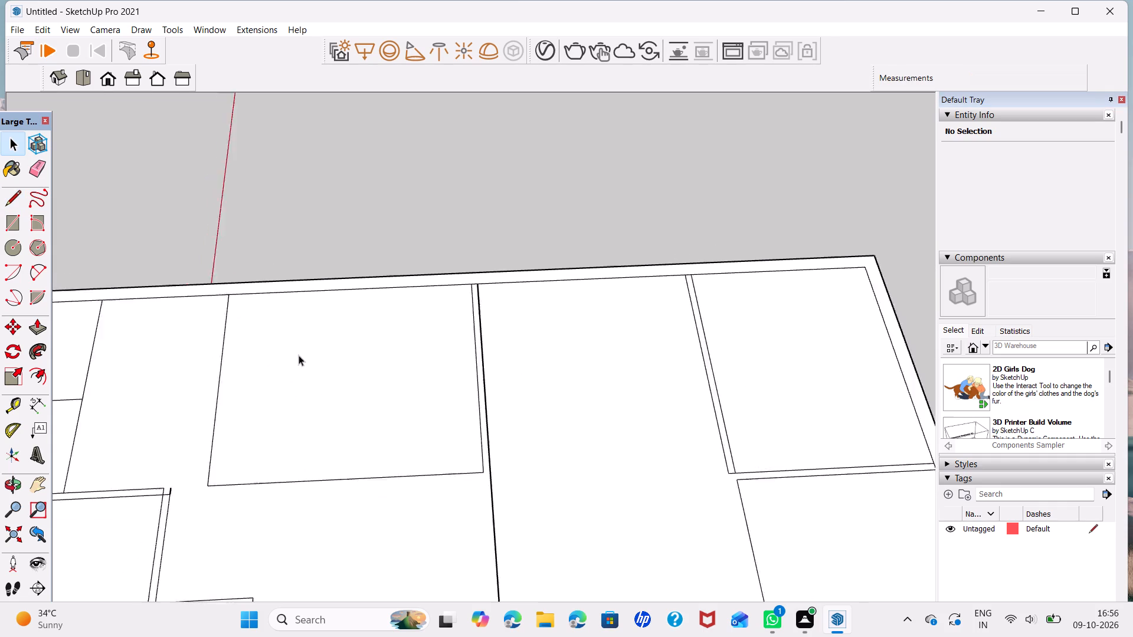
scroll(299, 355, "down", 4)
scroll(342, 385, "down", 6)
middle_click_drag(485, 449, 19, 429)
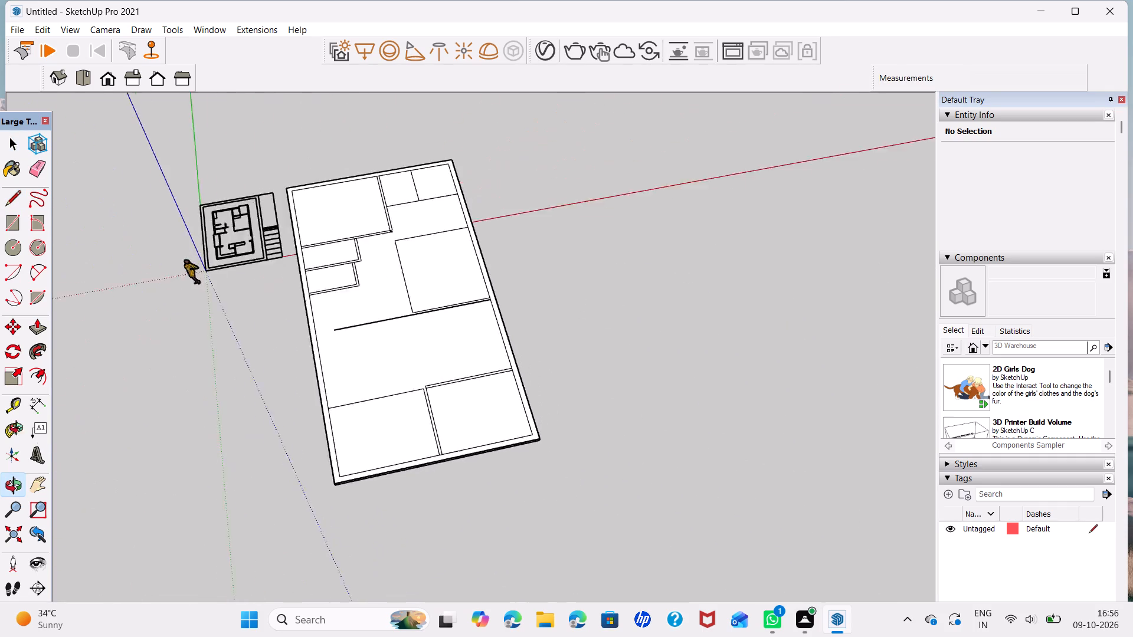
middle_click_drag(19, 429, 0, 328)
scroll(407, 383, "up", 4)
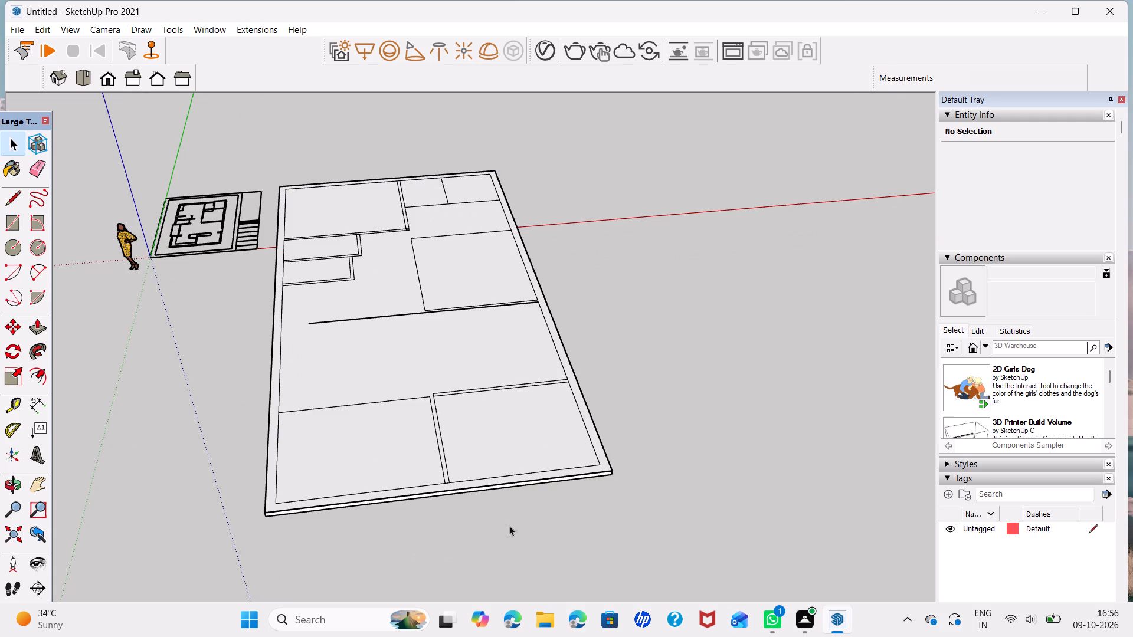
middle_click_drag(565, 410, 537, 595)
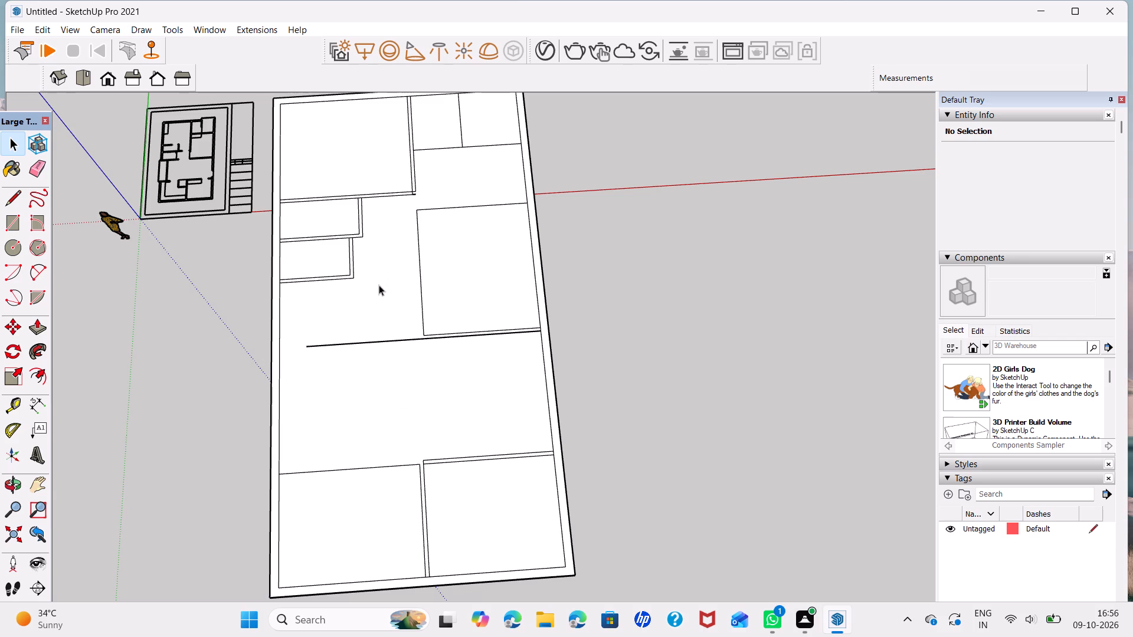
middle_click_drag(379, 285, 379, 330)
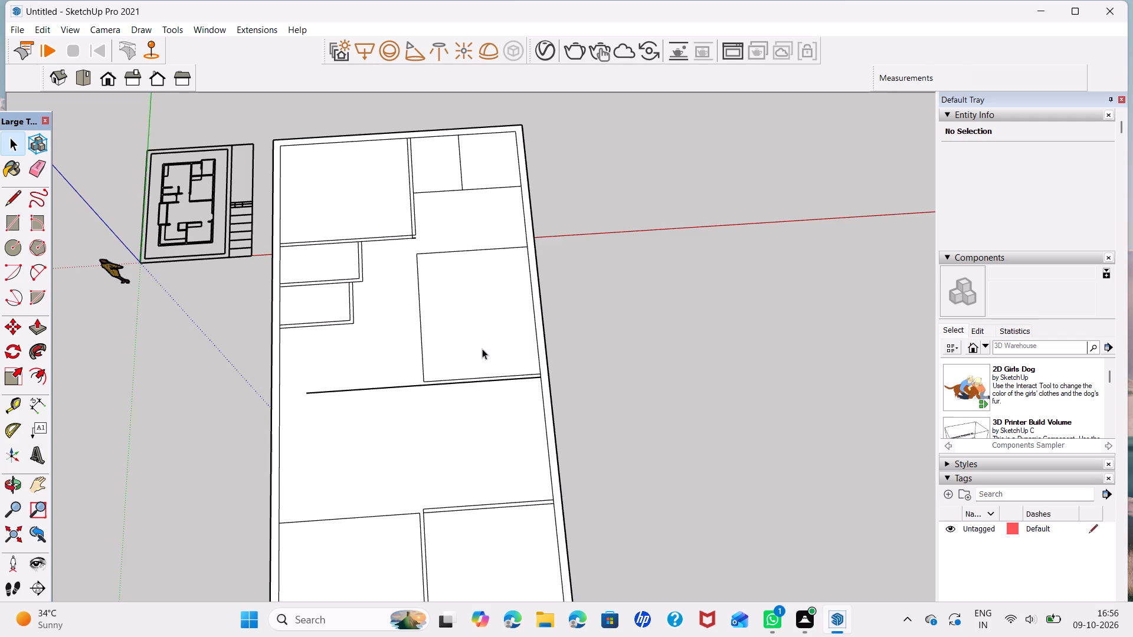
middle_click_drag(482, 349, 380, 299)
scroll(377, 307, "down", 1)
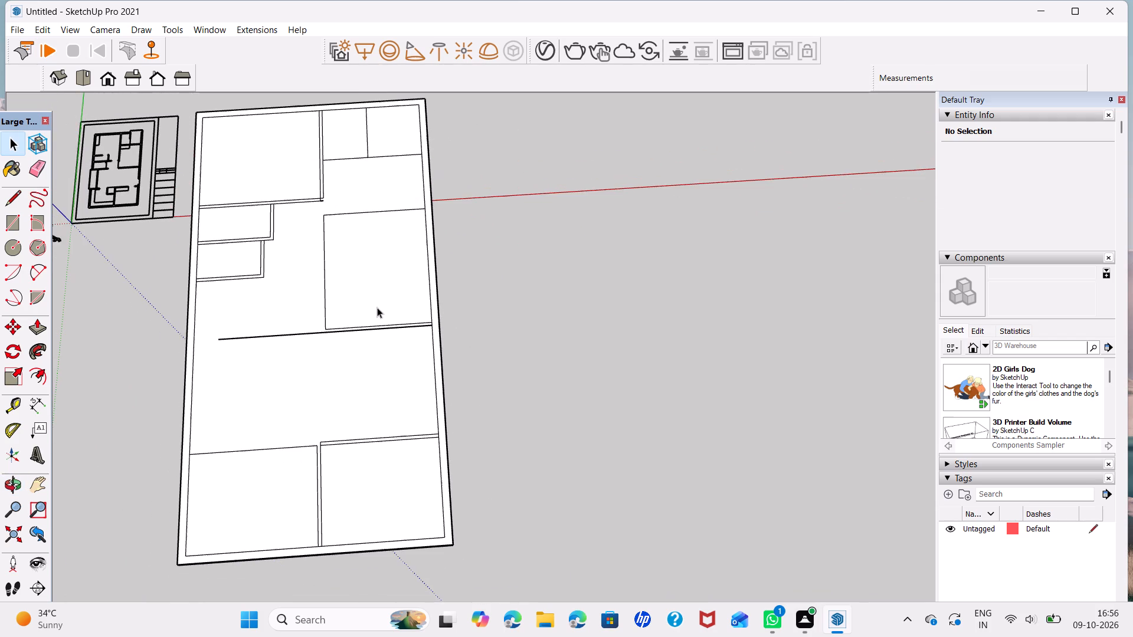
middle_click_drag(382, 297, 373, 333, "shift")
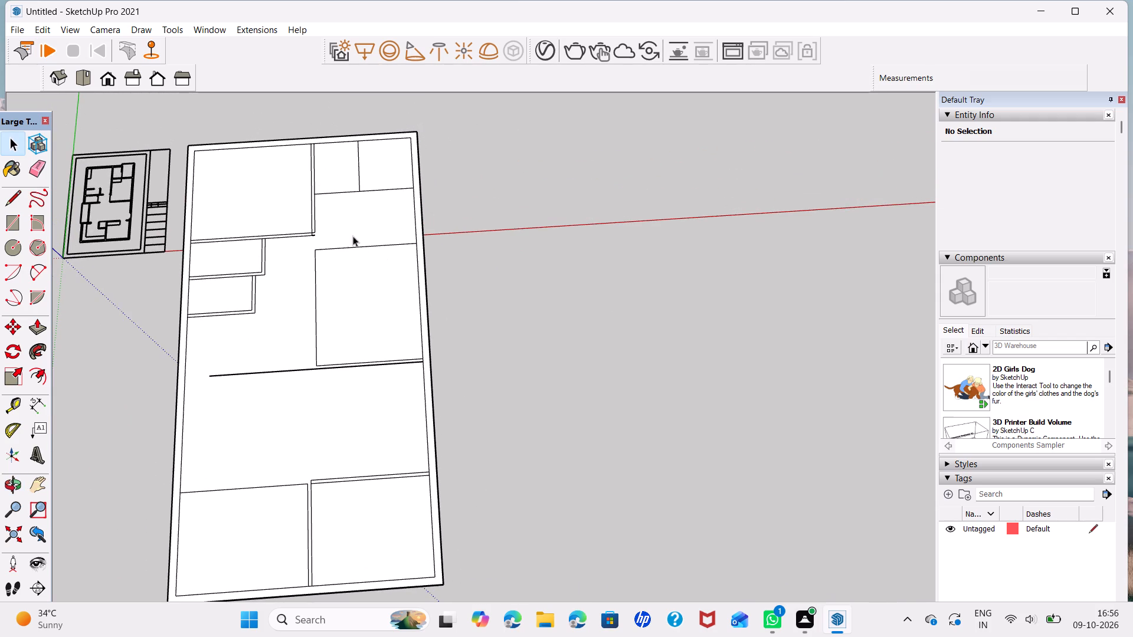
scroll(322, 237, "up", 4)
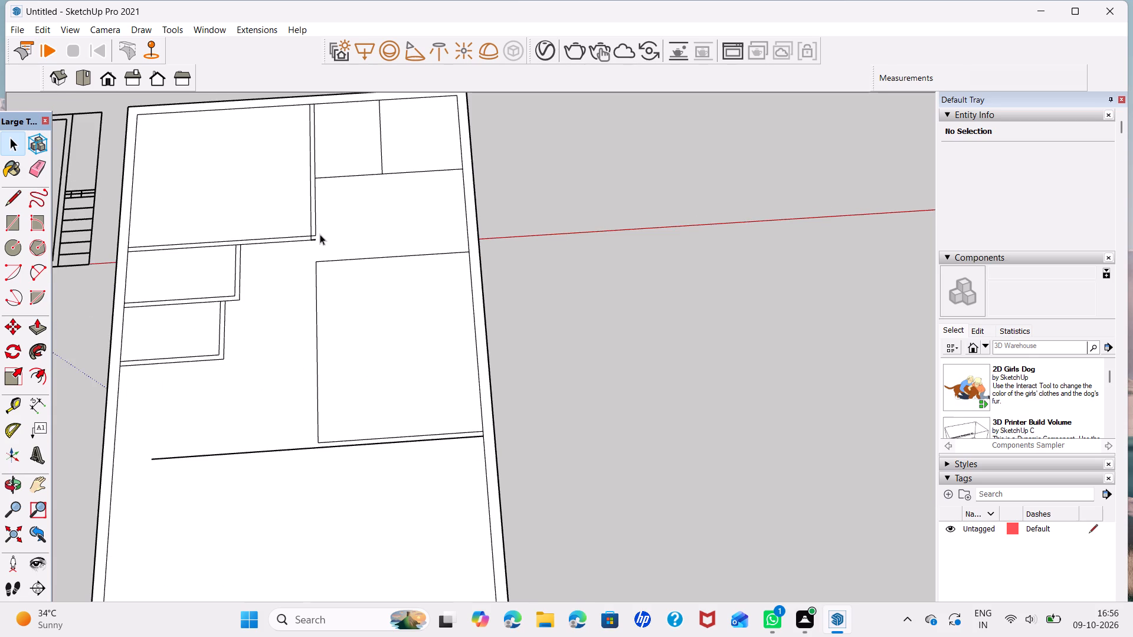
scroll(319, 232, "up", 3)
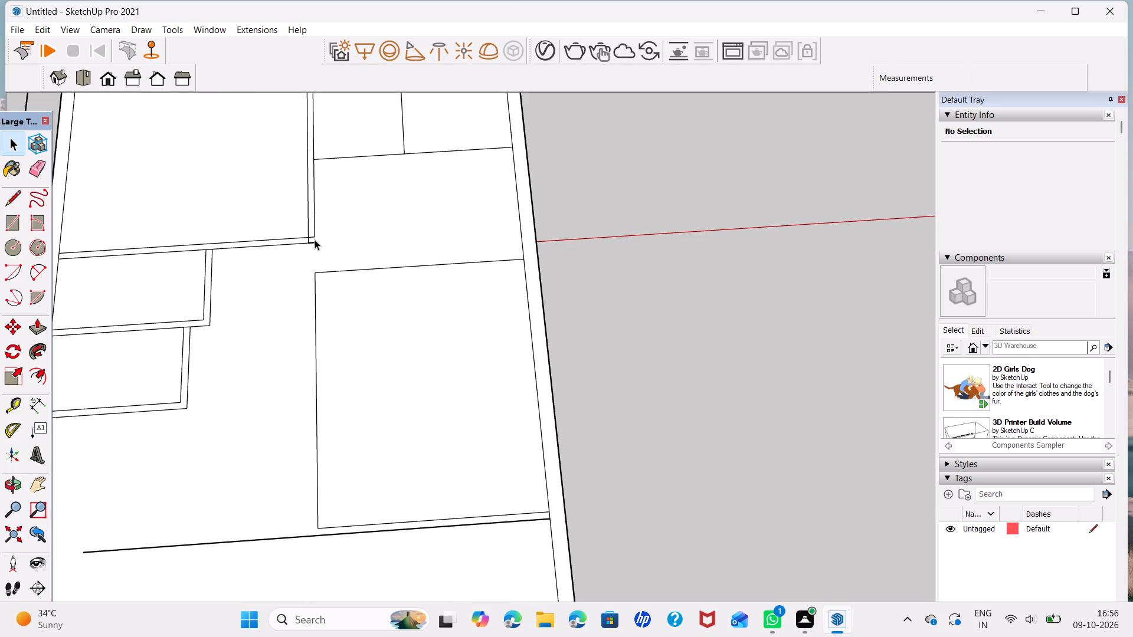
scroll(405, 315, "down", 6)
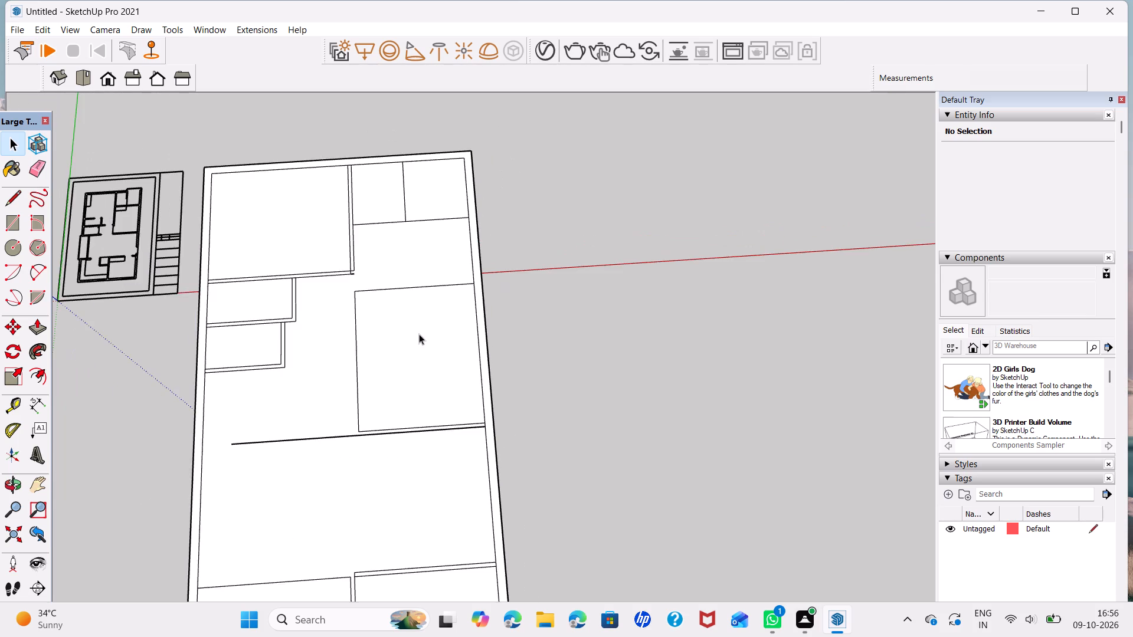
middle_click_drag(419, 334, 446, 226)
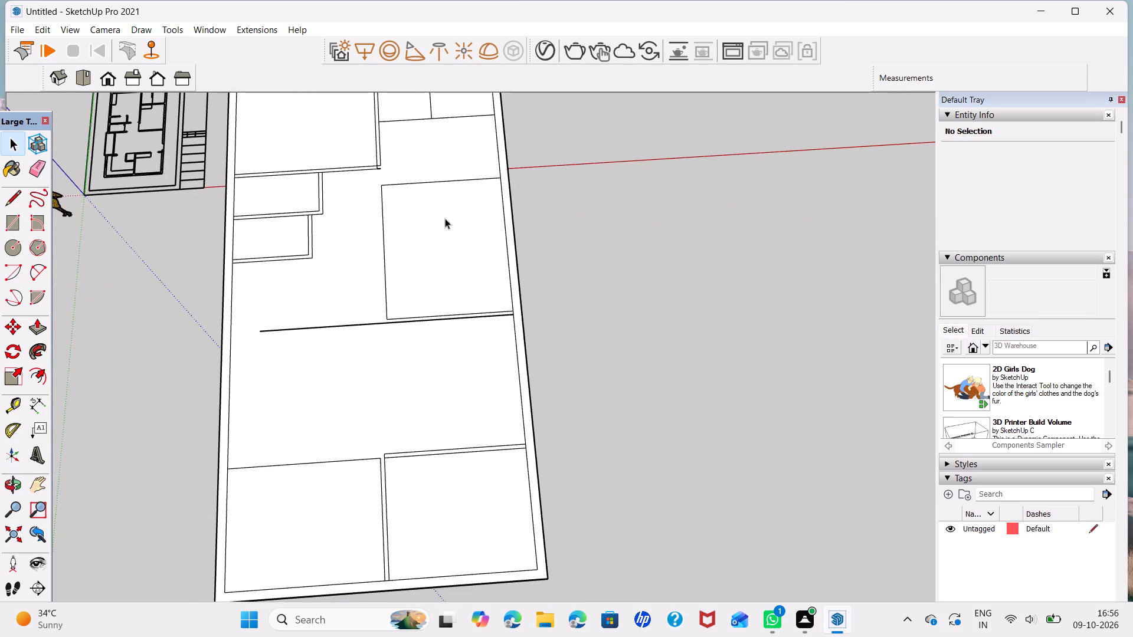
Move the 11' by 13'3" room face about 6'5" along the long inner wall edge toward the two small corner rooms.
left_click(494, 308)
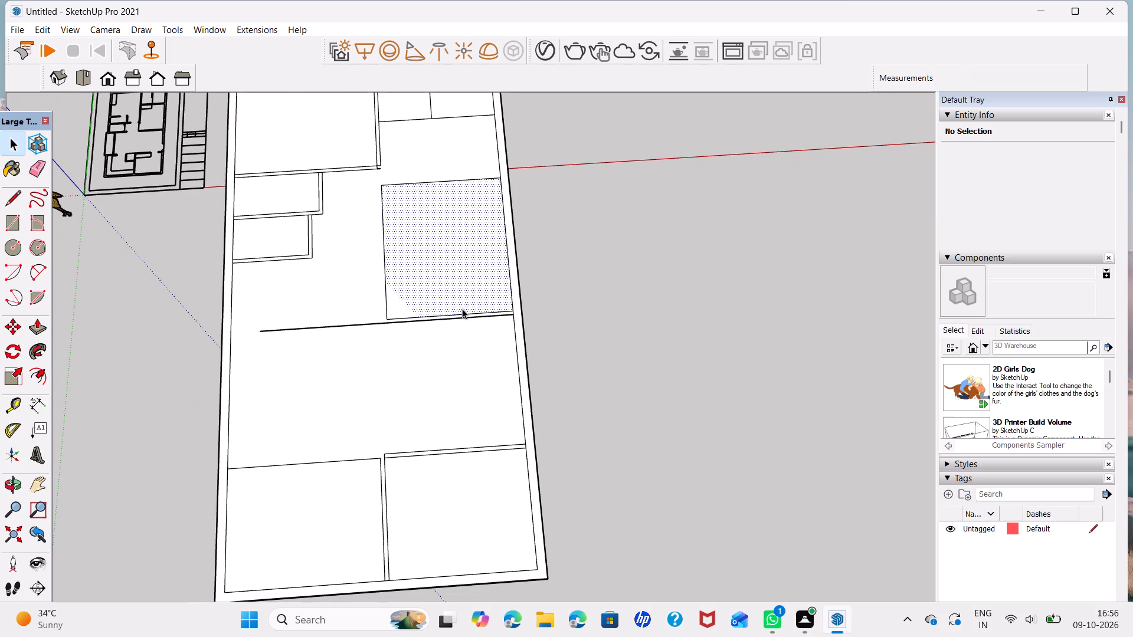
key("m")
key("Return")
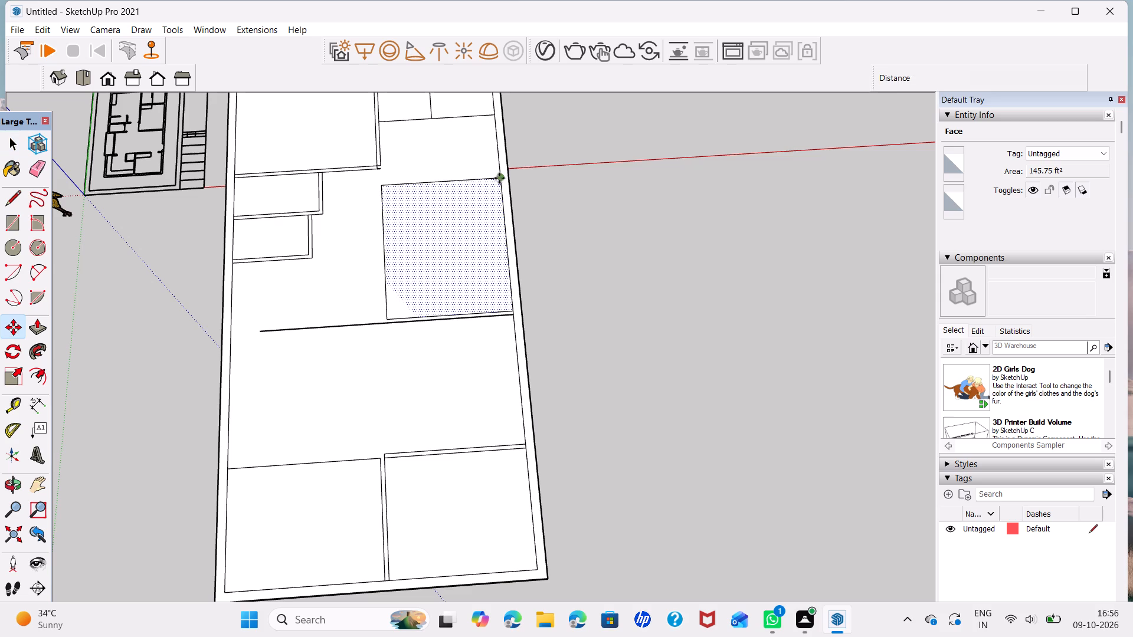
left_click(499, 177)
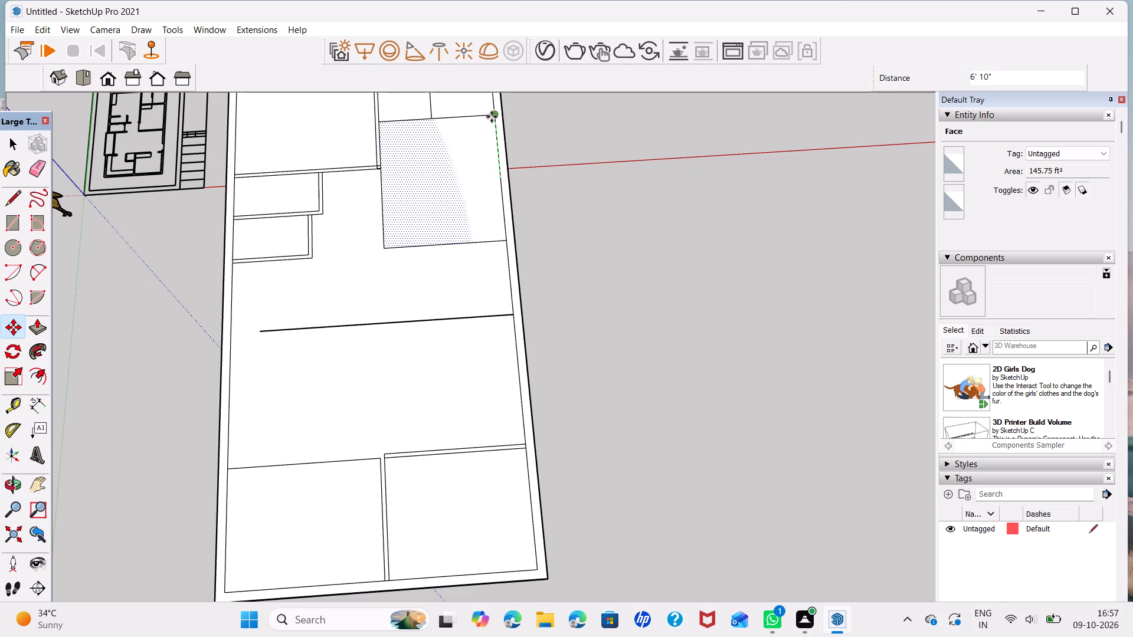
scroll(492, 120, "up", 4)
middle_click_drag(492, 120, 492, 207)
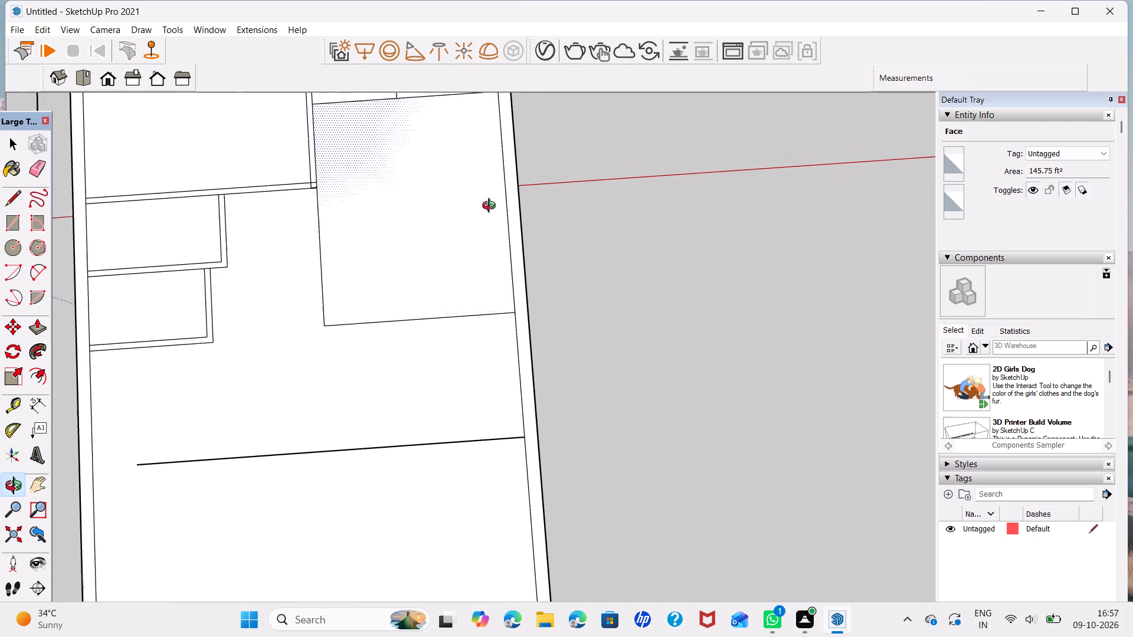
middle_click_drag(492, 207, 503, 142)
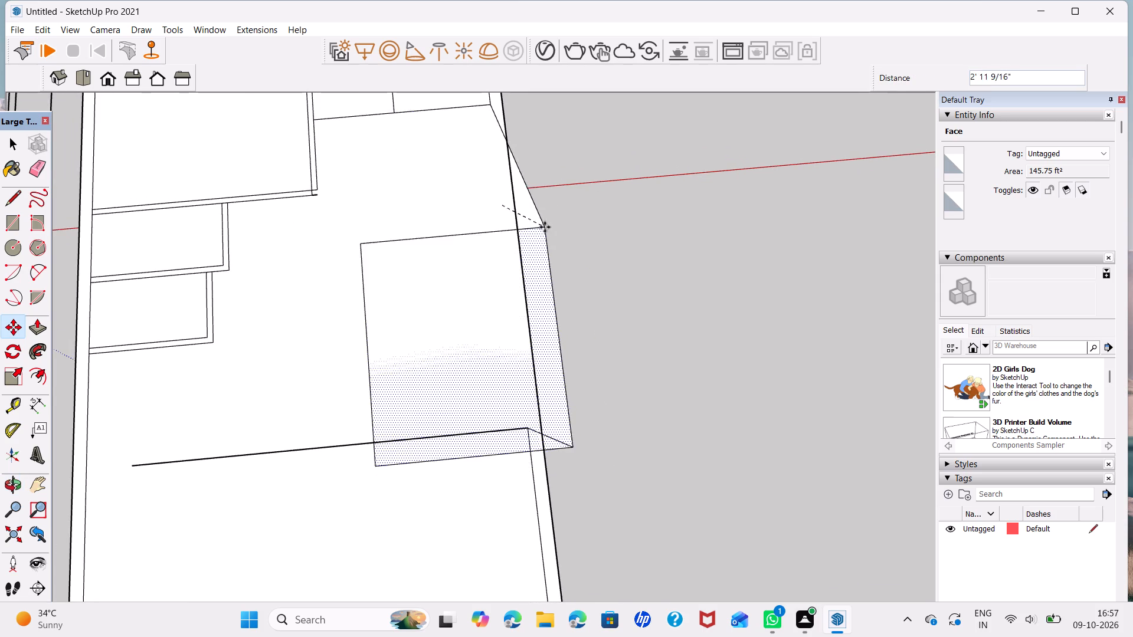
middle_click_drag(545, 227, 545, 318, "shift")
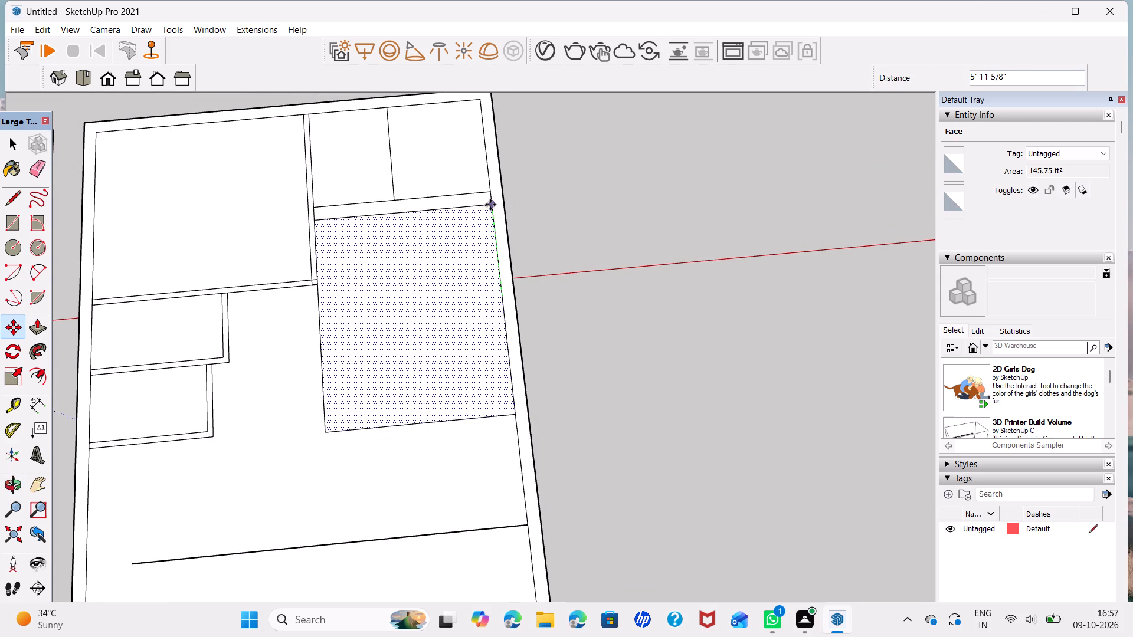
scroll(489, 203, "up", 2)
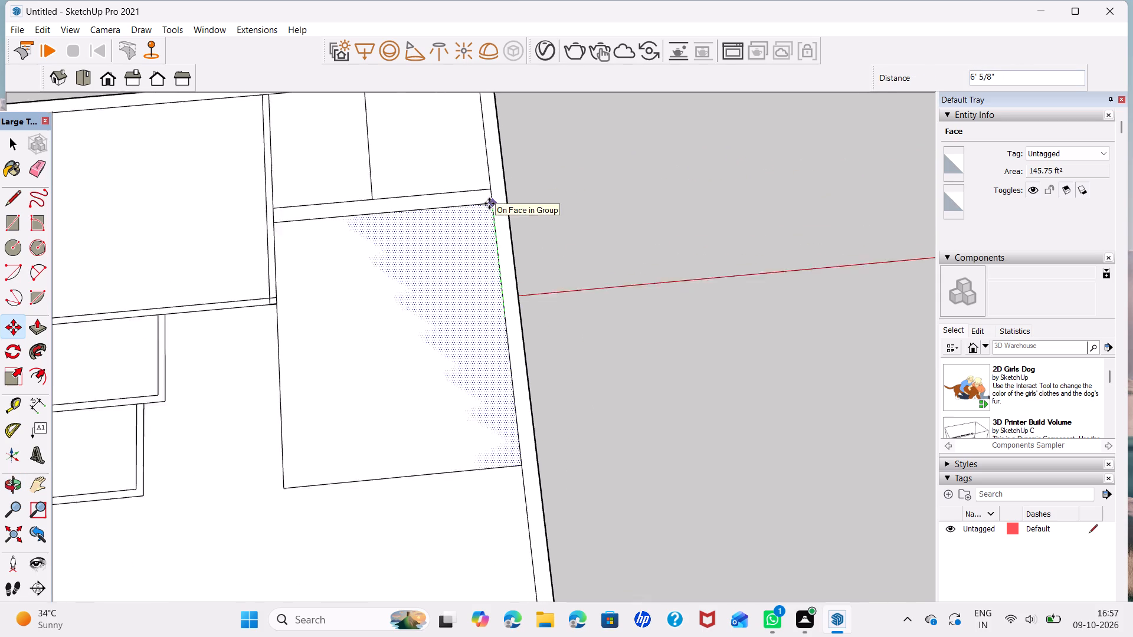
scroll(489, 203, "up", 2)
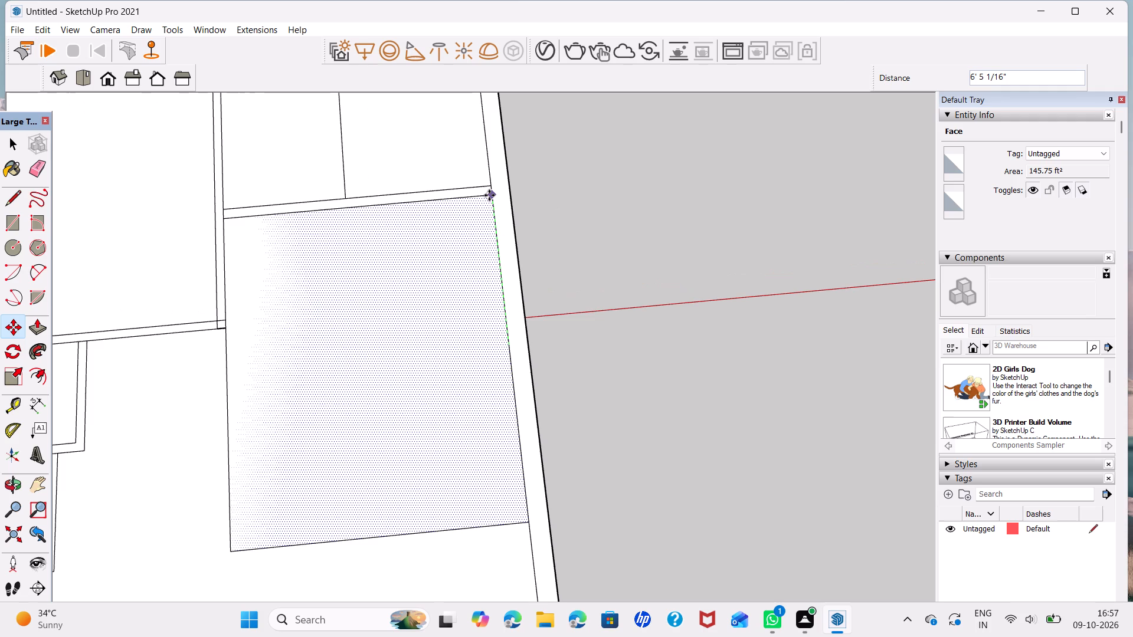
left_click(489, 195)
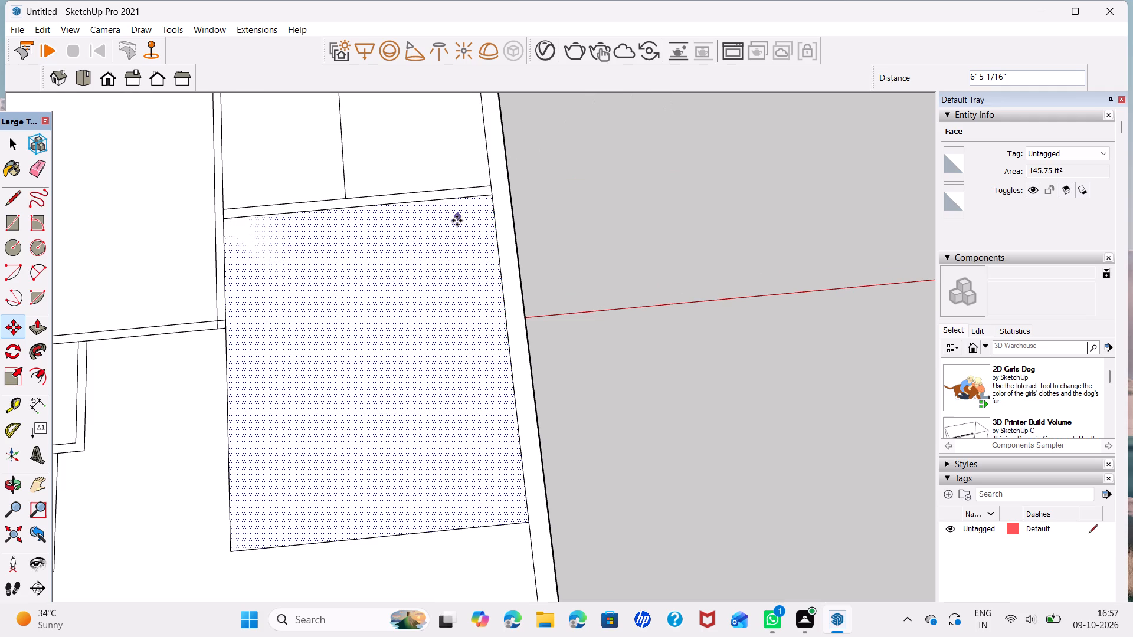
key("space")
Dimension the gap between the small corner rooms and the moved room at the long inner wall edge, and delete the dimension.
left_click(38, 397)
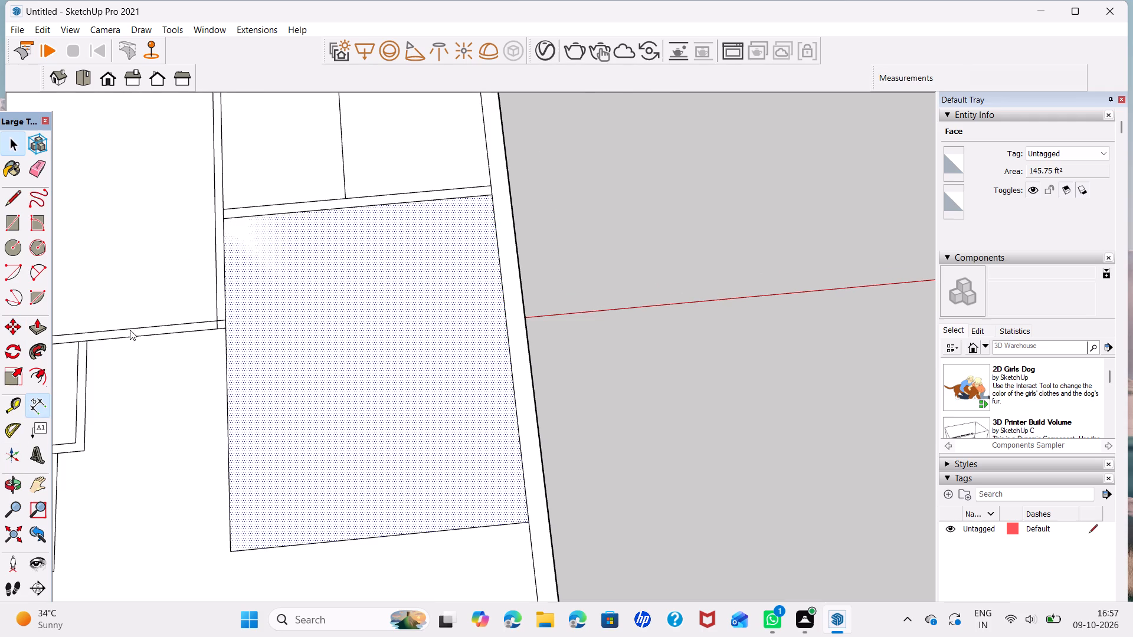
scroll(499, 186, "up", 3)
left_click(492, 184)
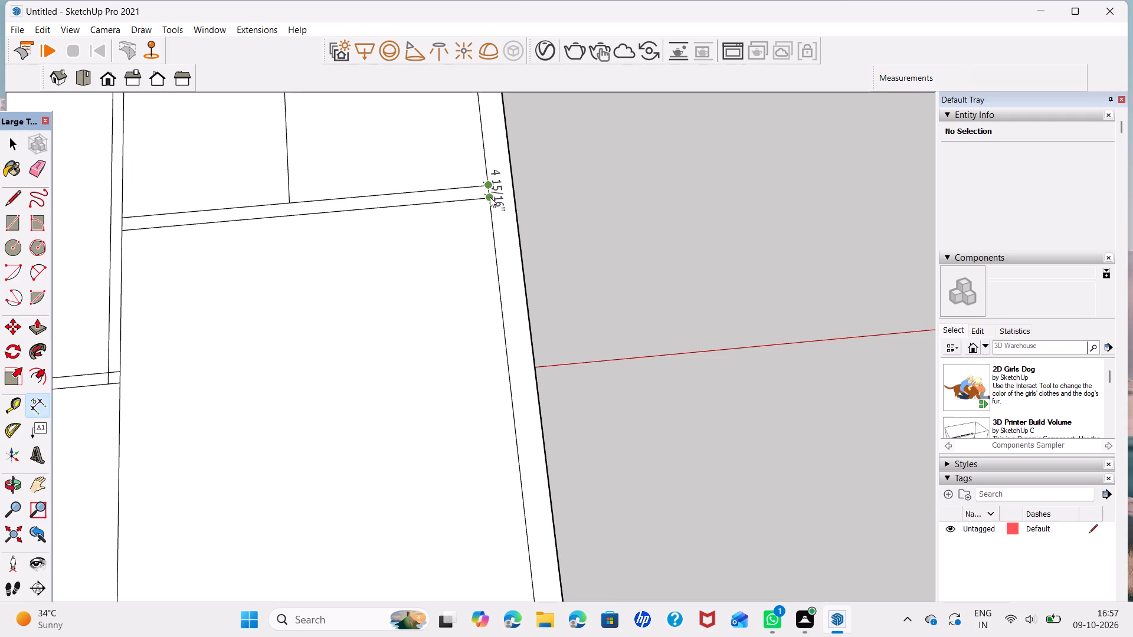
left_click(490, 197)
left_click(503, 196)
key("space")
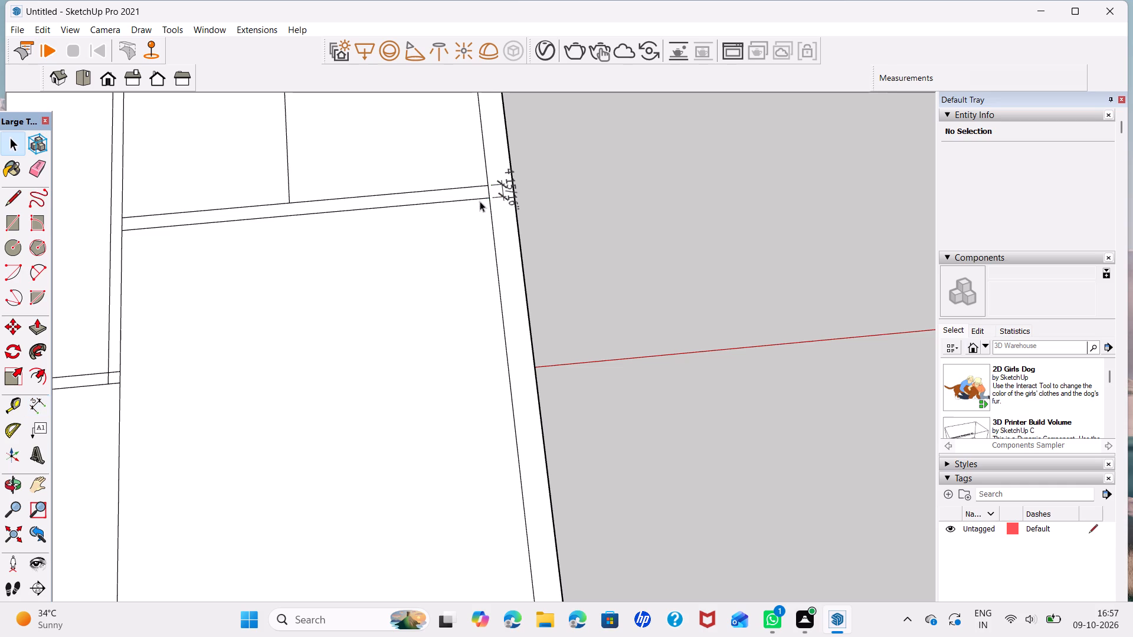
scroll(479, 201, "down", 4)
left_click(501, 193)
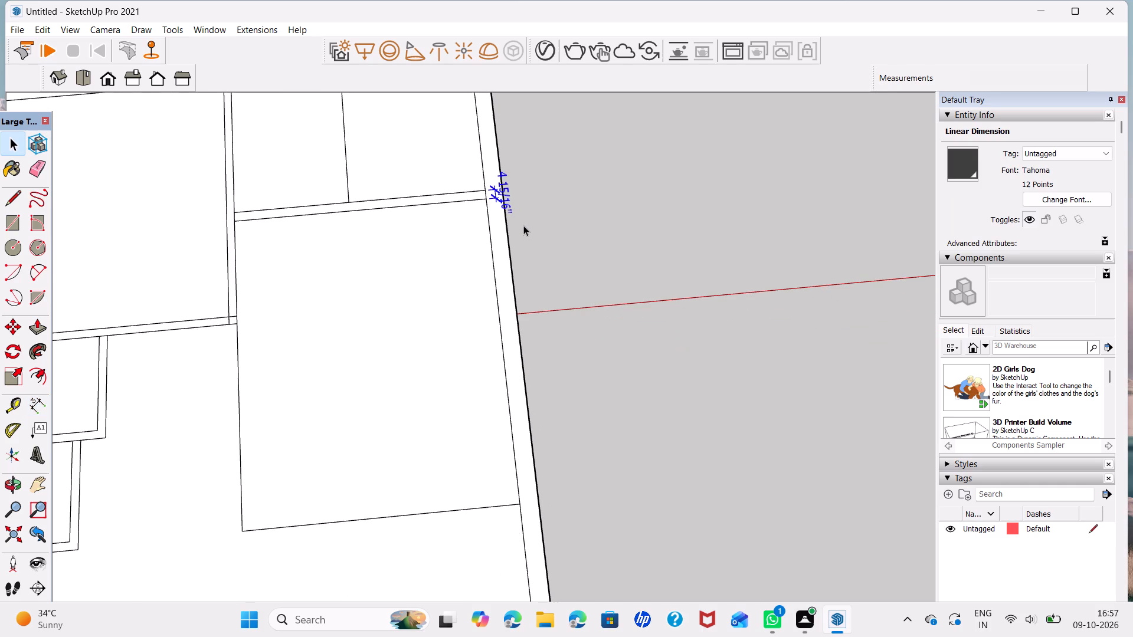
key("Delete")
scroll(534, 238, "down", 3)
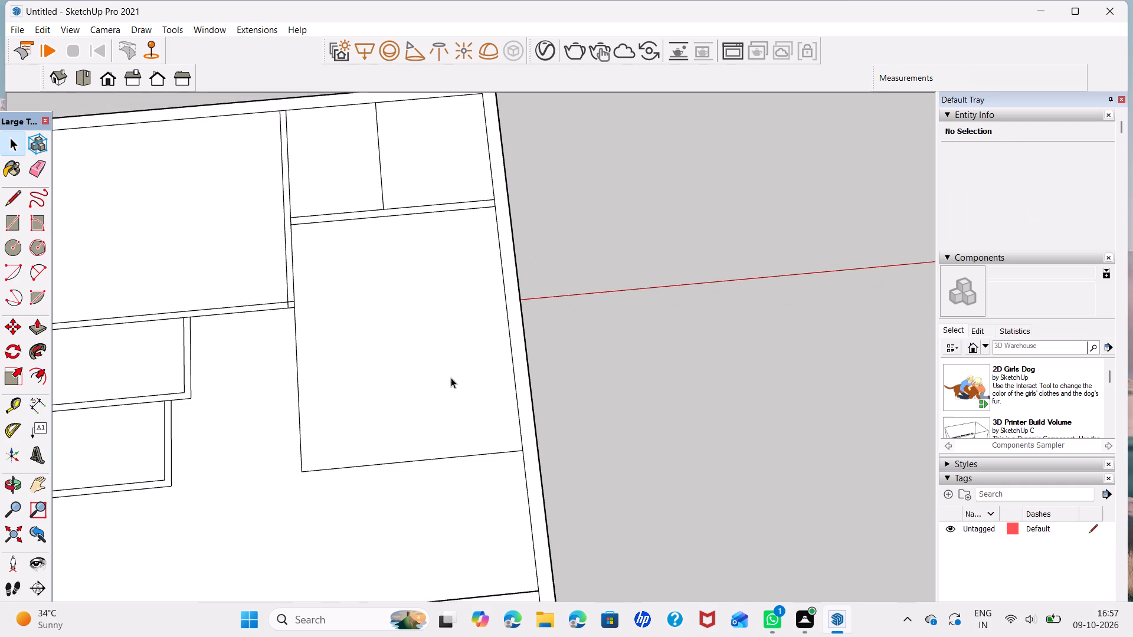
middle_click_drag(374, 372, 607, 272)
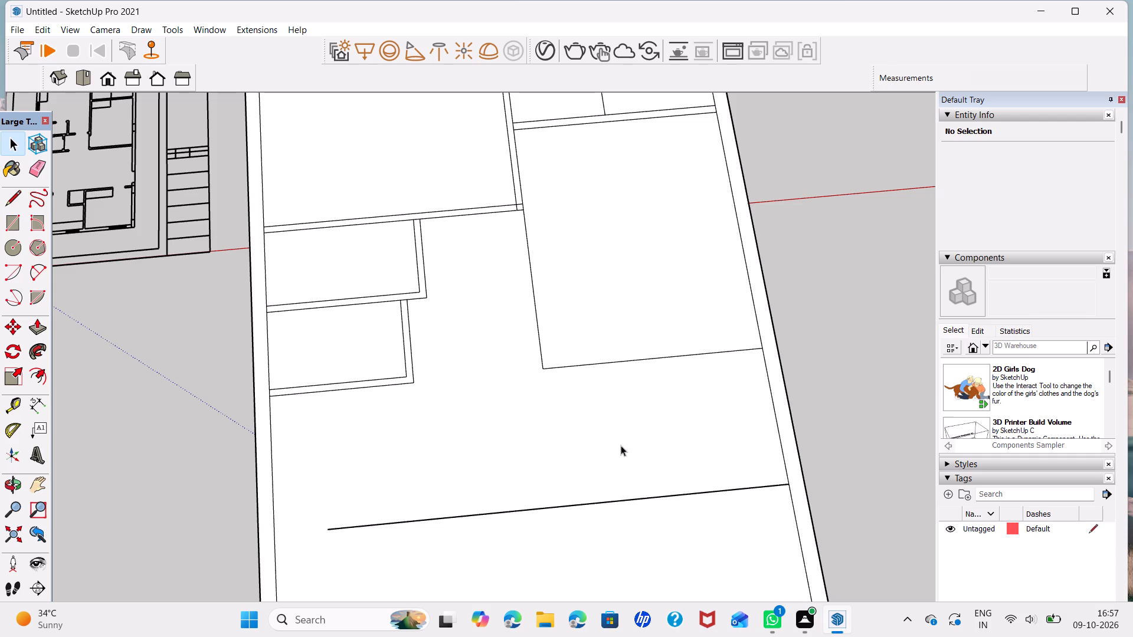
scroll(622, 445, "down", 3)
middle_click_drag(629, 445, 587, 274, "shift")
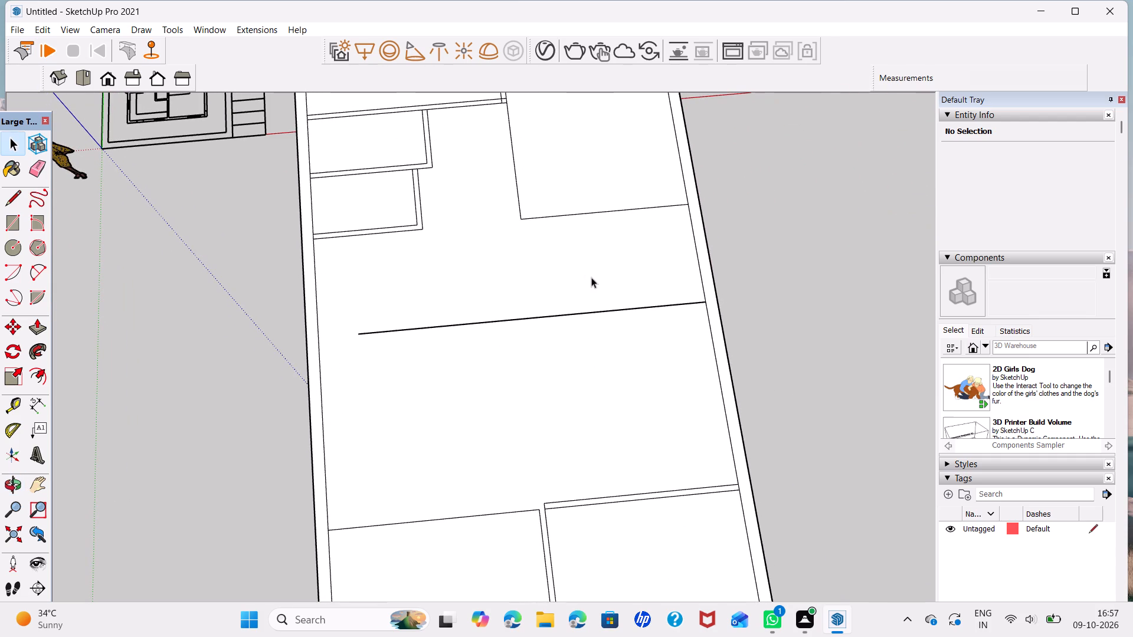
Delete the 22' line crossing the open middle of the floor.
left_click(636, 308)
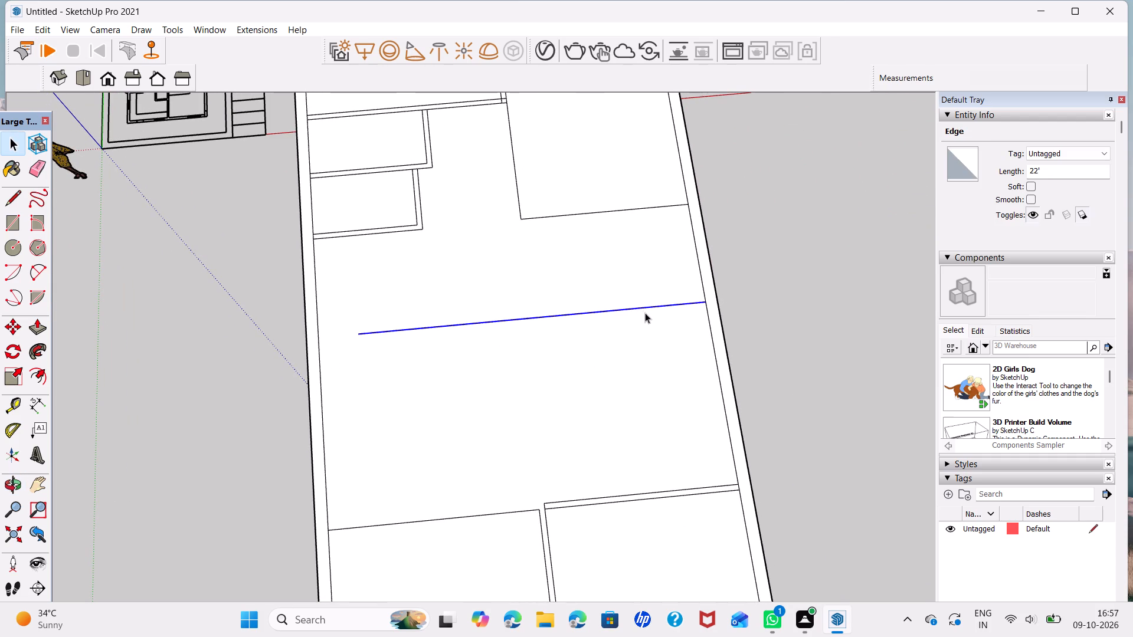
key("Delete")
Move the 12'6" edge and adjoining side edge of the larger end room about 3'6" toward the middle of the floor.
scroll(644, 331, "down", 2)
left_click(641, 382)
middle_click_drag(640, 386, 622, 291, "shift")
left_click(533, 379)
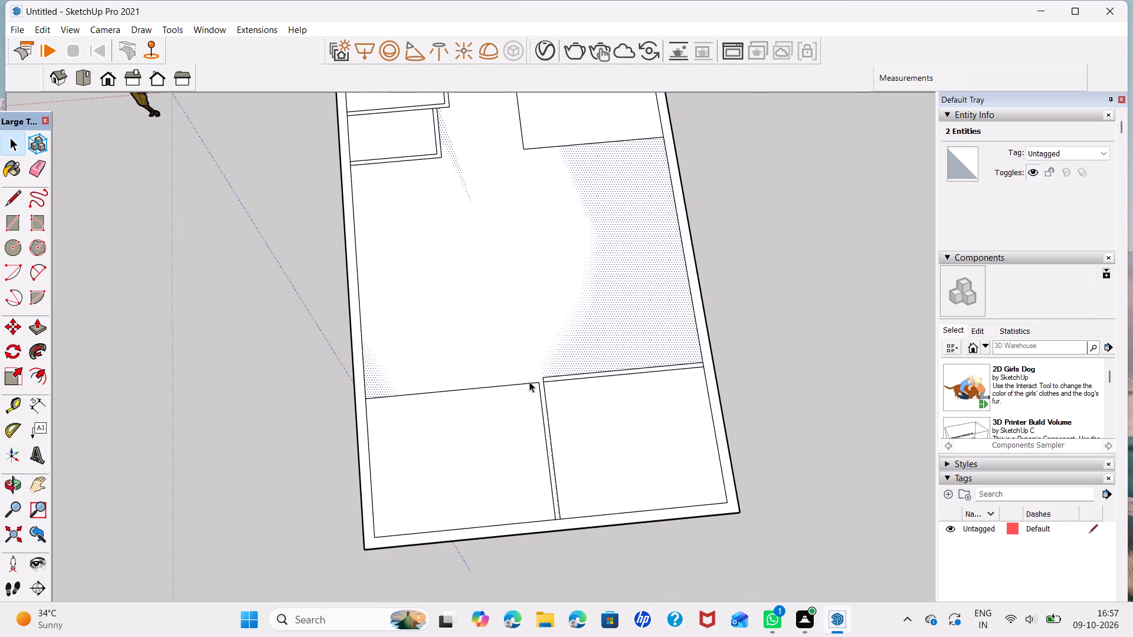
left_click(529, 380)
left_click(529, 382)
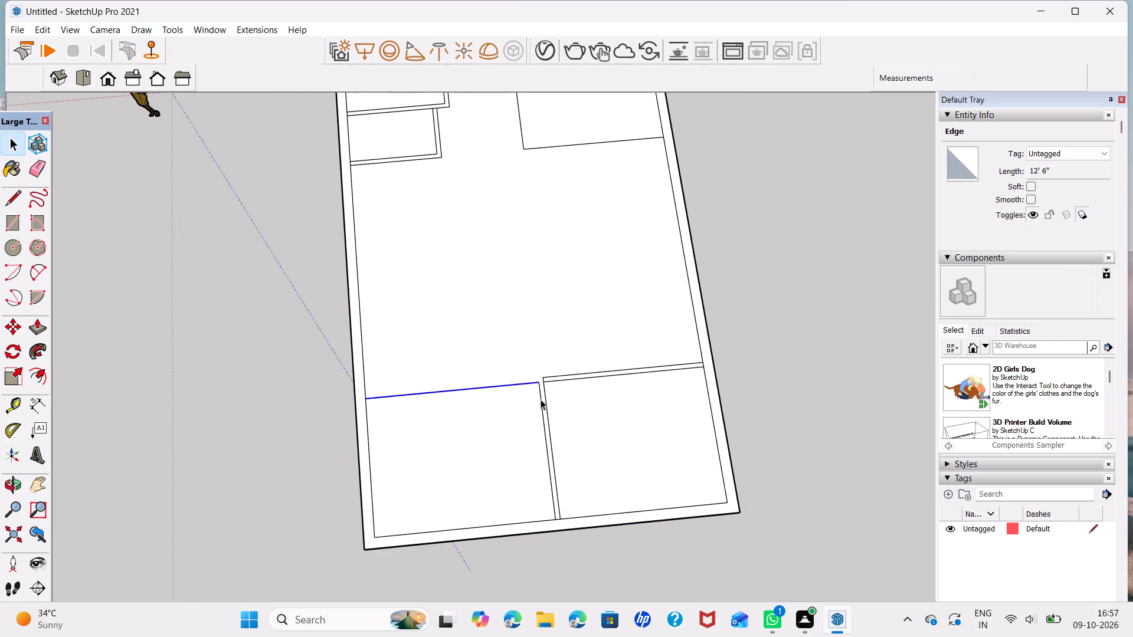
left_click(541, 405, "ctrl")
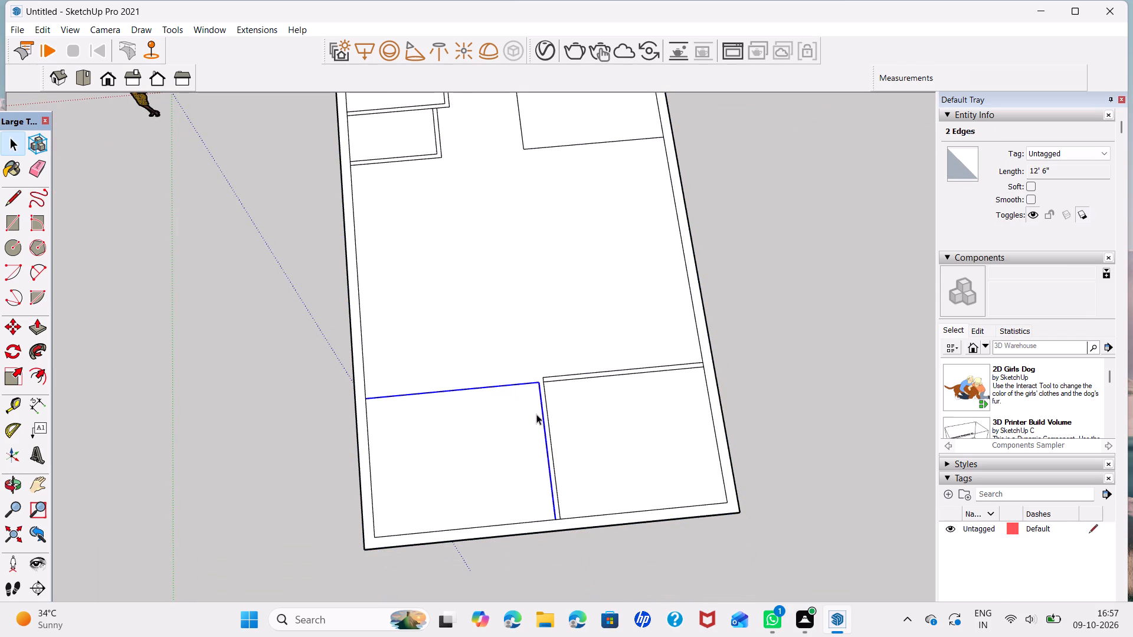
key("m")
left_click(538, 383)
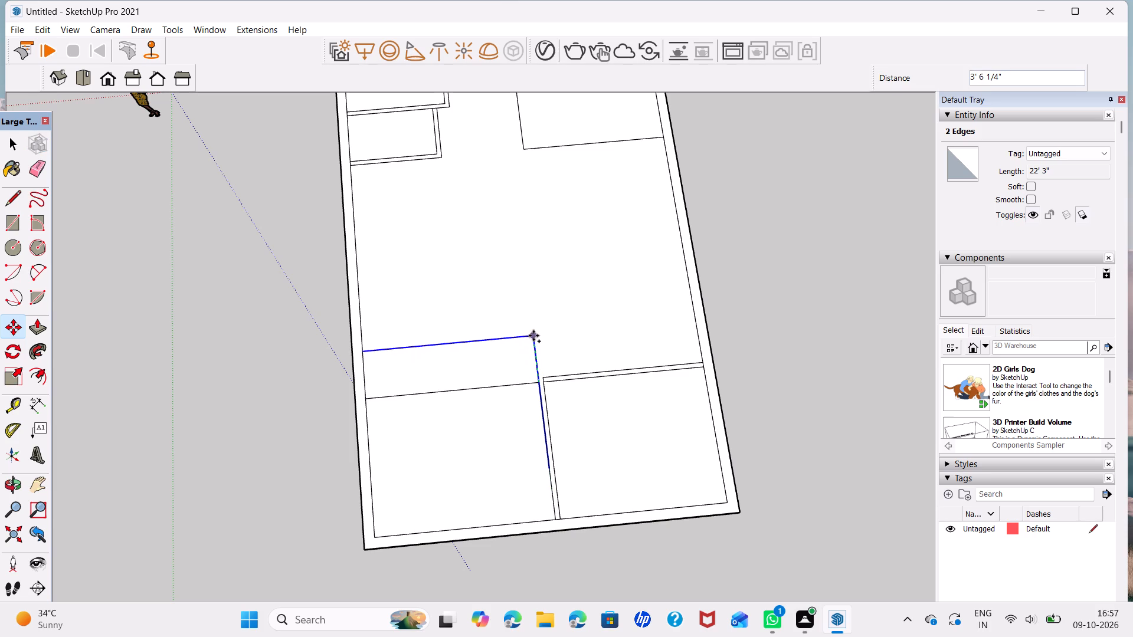
left_click(533, 336)
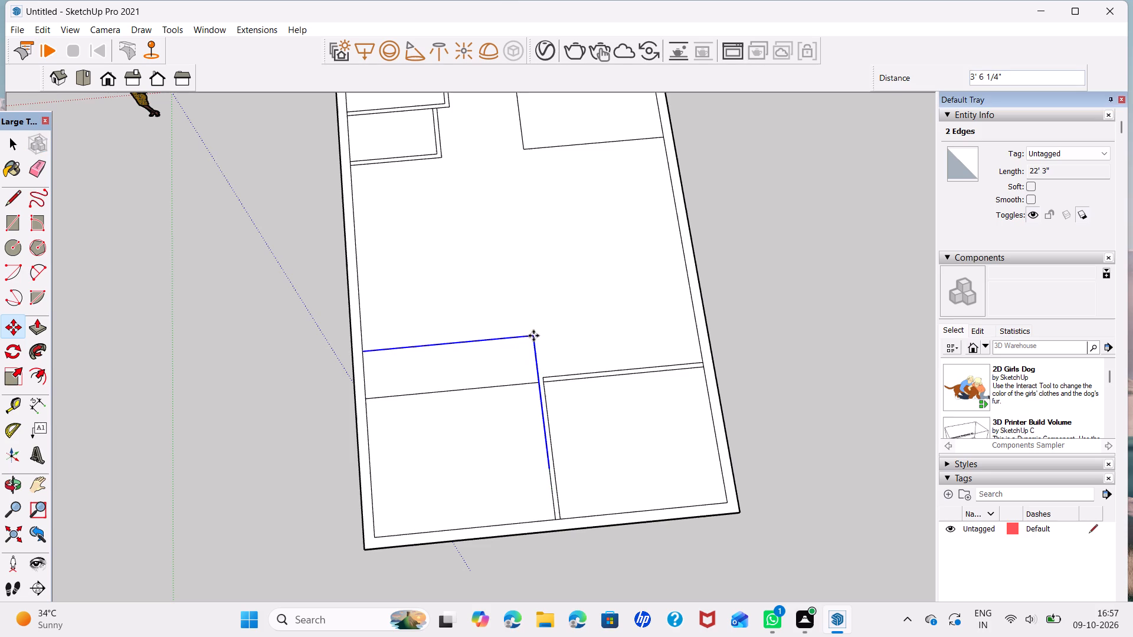
key("space")
Delete the leftover dividing edge at the 12'6" room's former boundary so the enlarged room is one space.
left_click(515, 379)
left_click(515, 385)
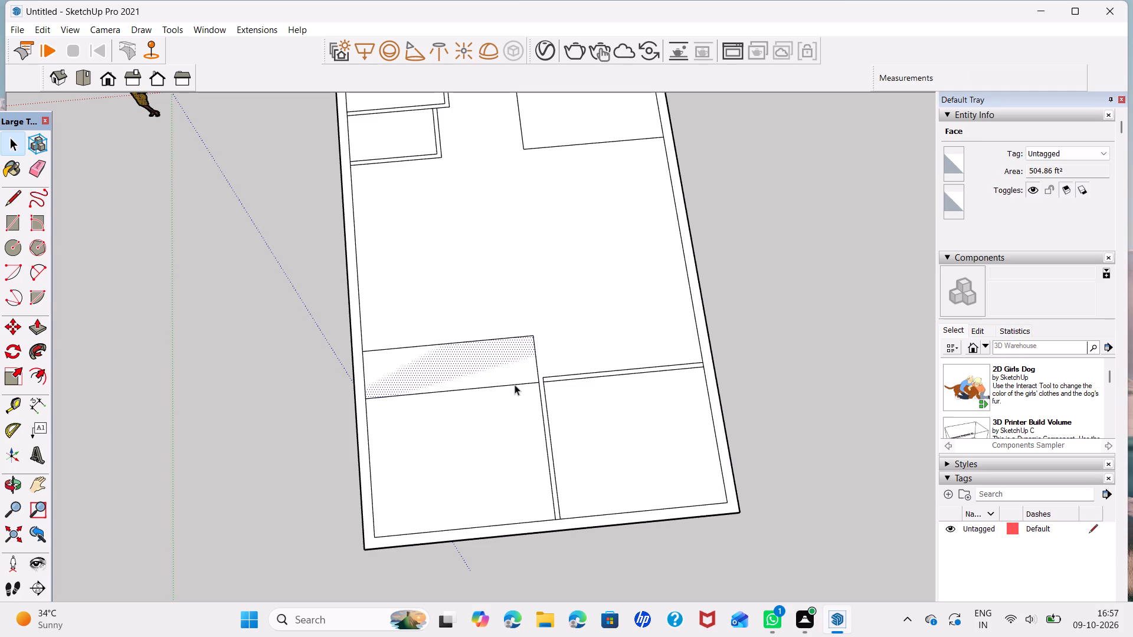
key("Delete")
Move the adjacent end room's double wall edges and side edge about 3'2" toward the middle, level with the enlarged room's edge.
left_click(574, 373)
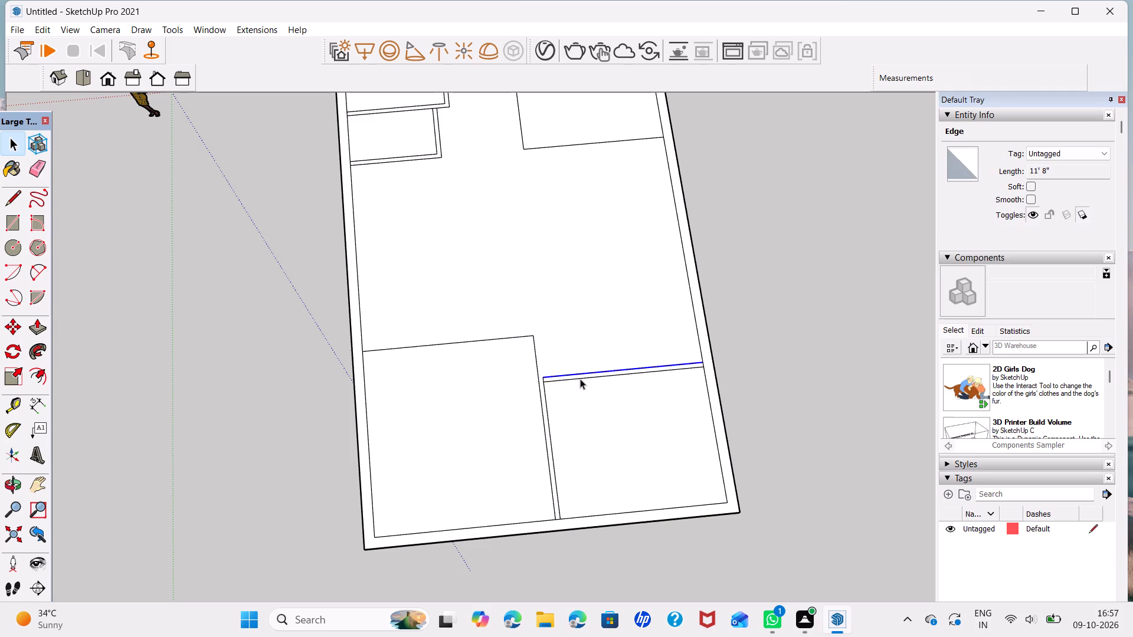
left_click(578, 377)
left_click(555, 376, "ctrl")
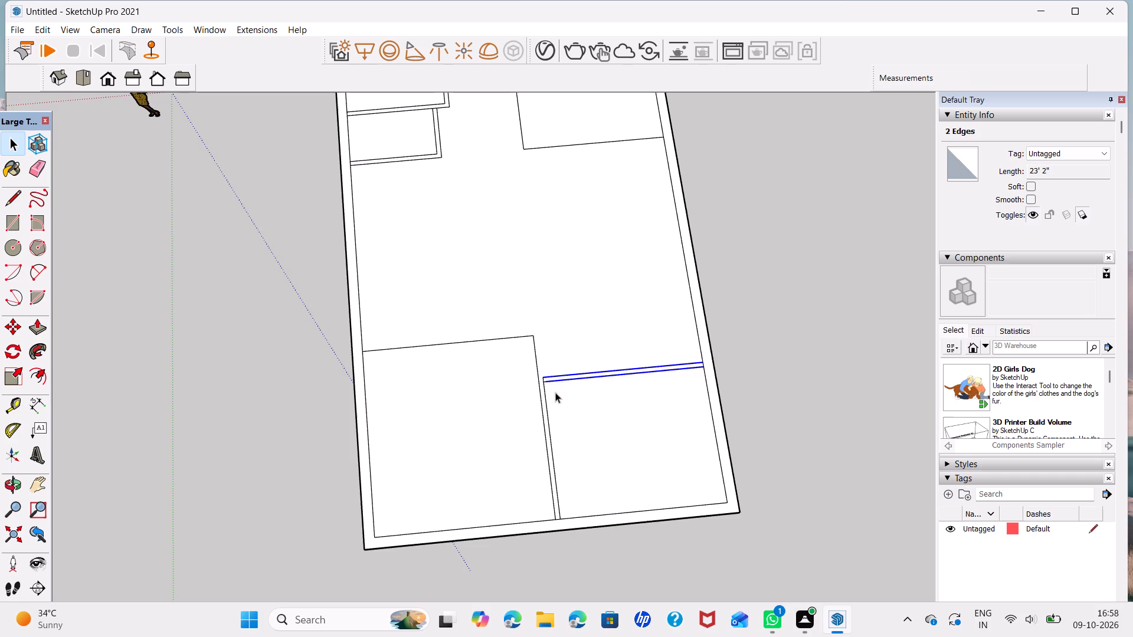
left_click(545, 402, "ctrl")
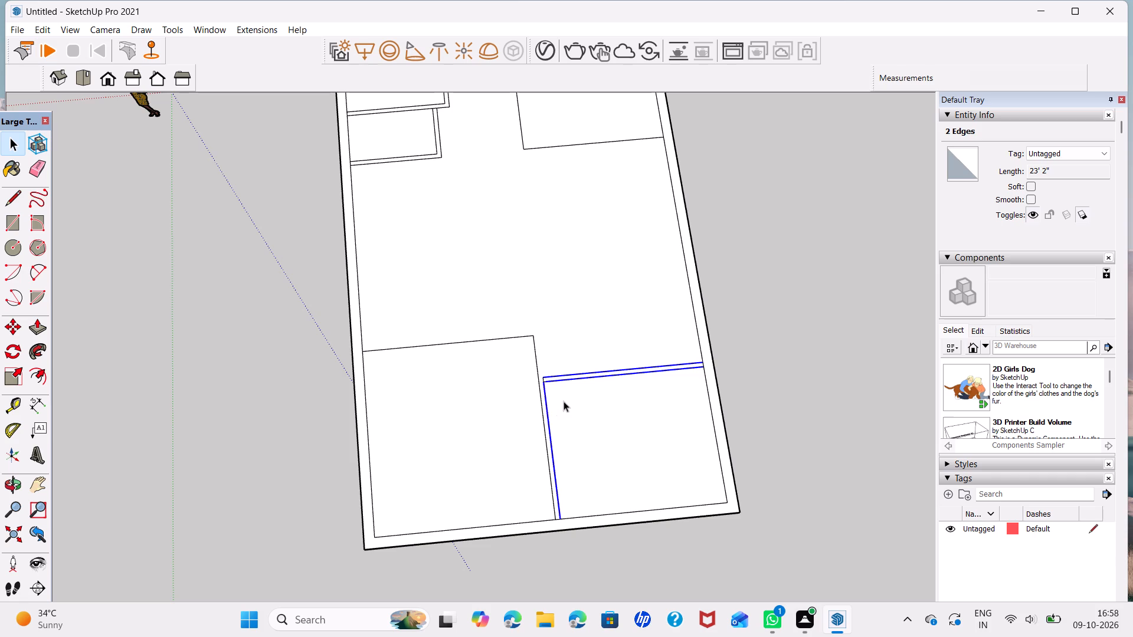
scroll(555, 385, "up", 4)
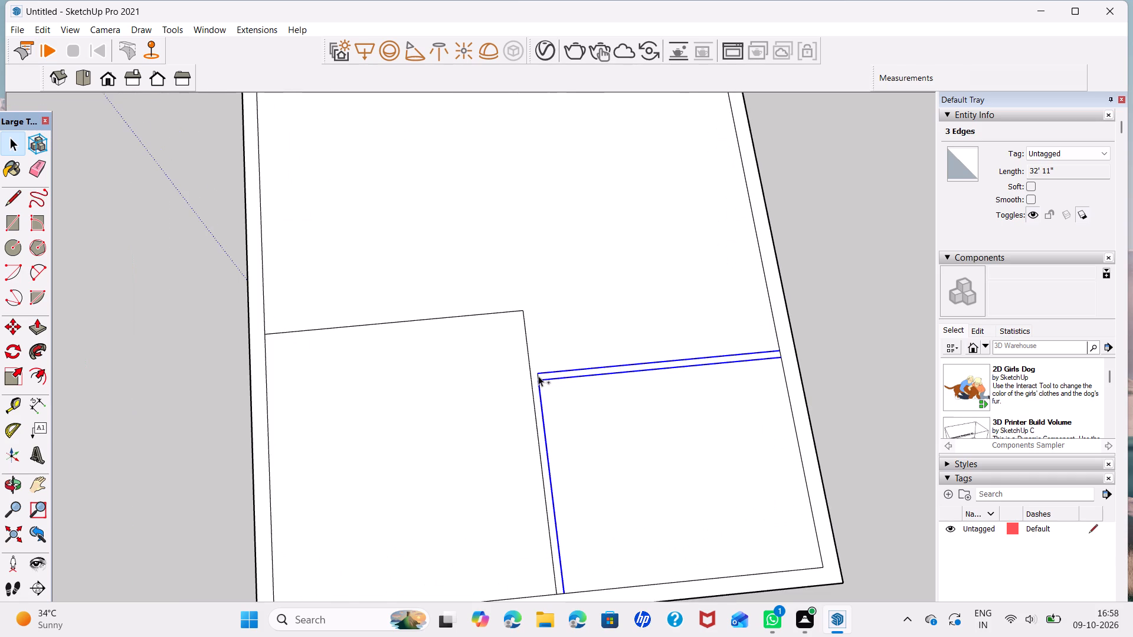
left_click(538, 375, "ctrl")
key("m")
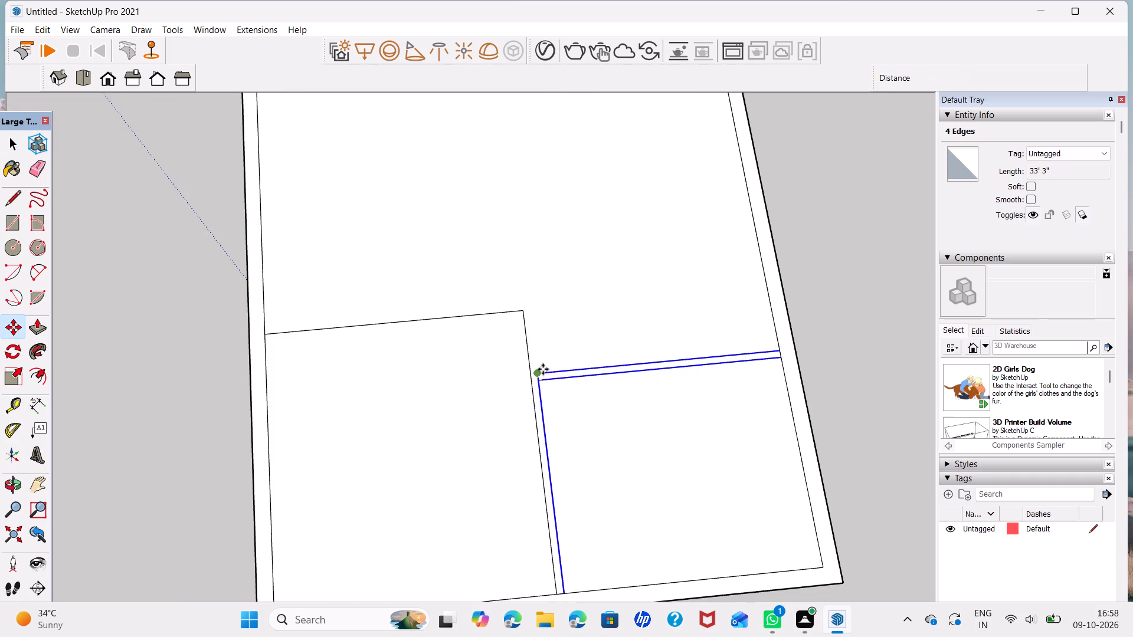
left_click(537, 371)
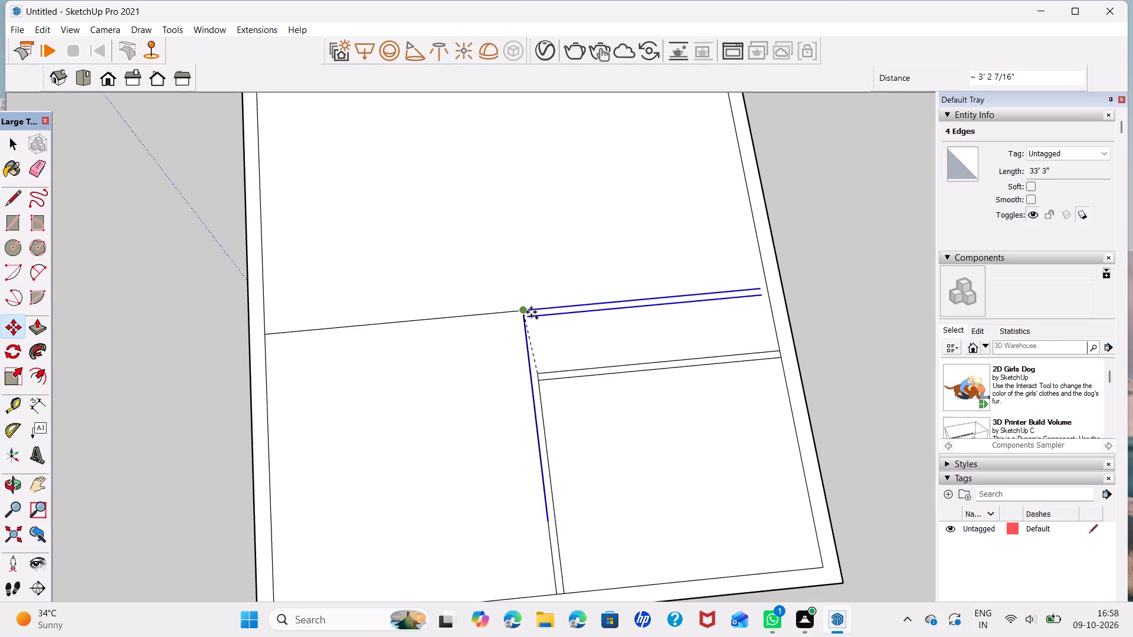
left_click(532, 312)
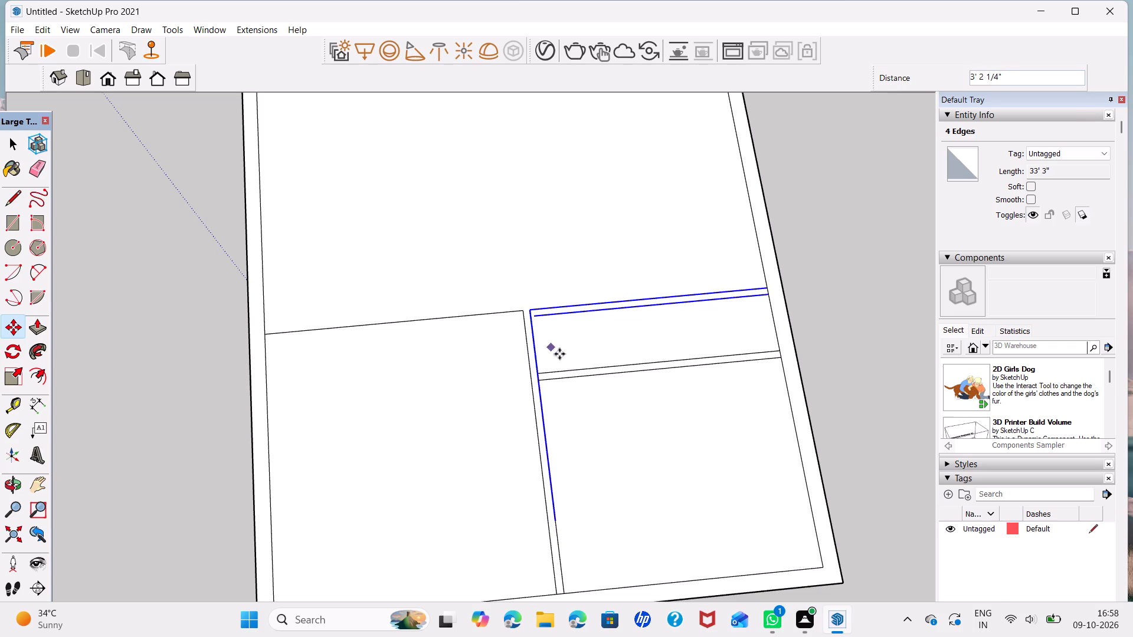
key("space")
Delete the leftover double wall edges and short stub at the adjacent end room's former boundary.
scroll(562, 359, "up", 4)
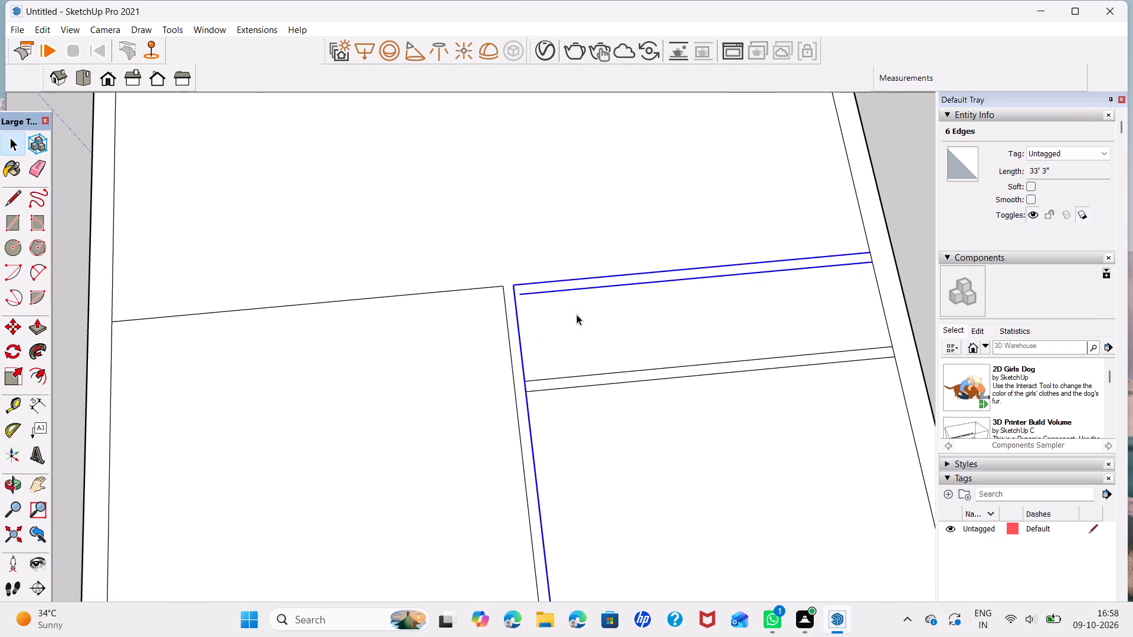
left_click(552, 387)
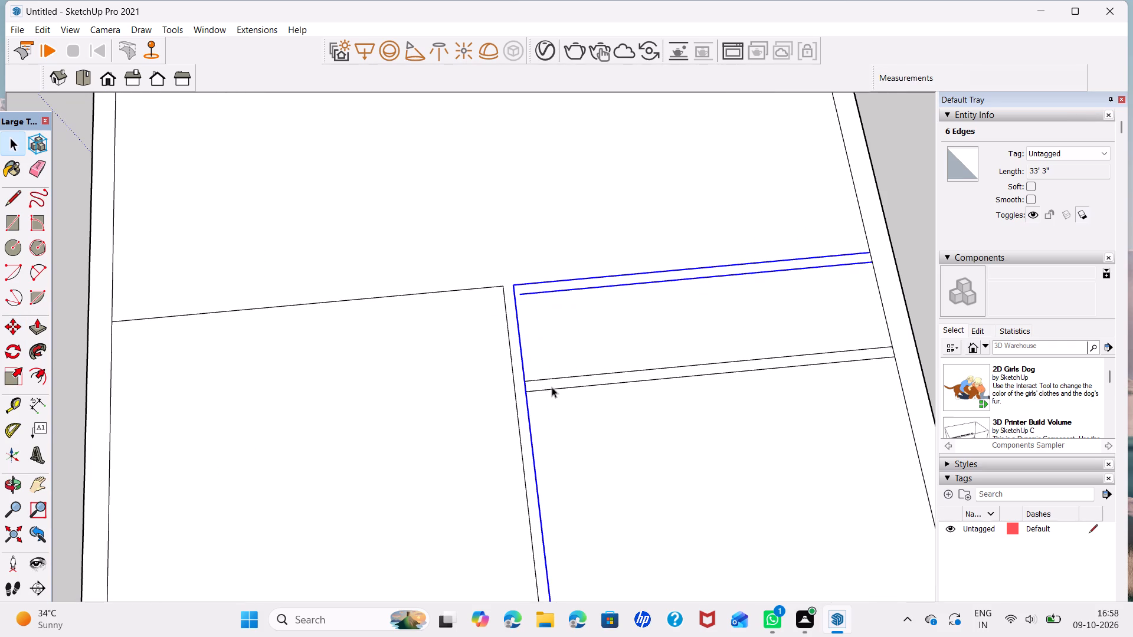
left_click(559, 389)
key("BackSpace")
key("Delete")
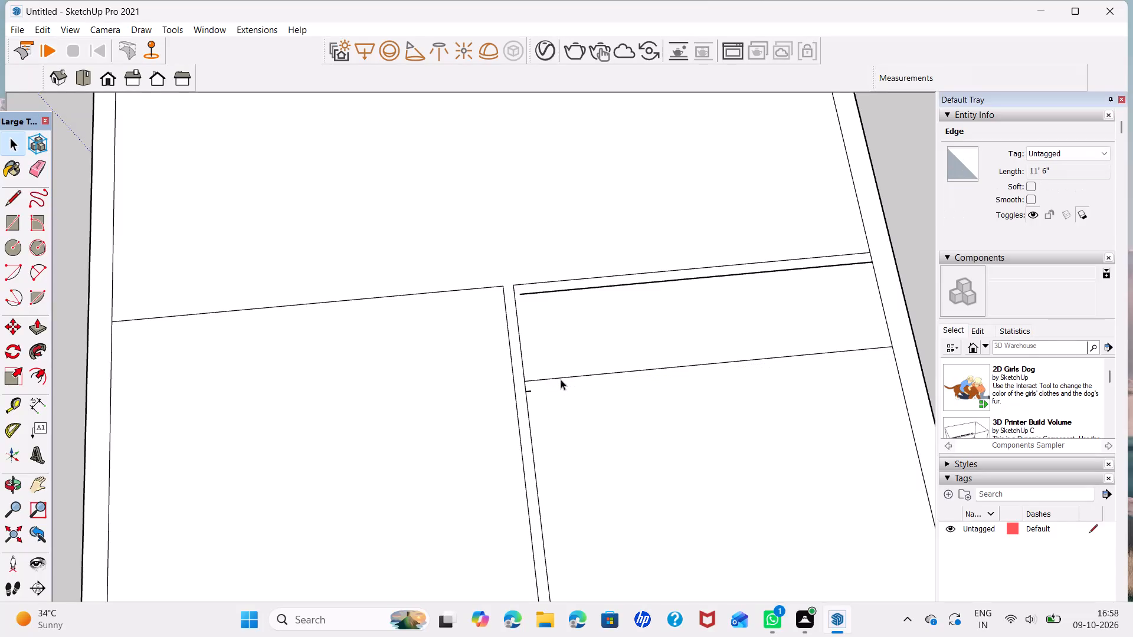
left_click(563, 376)
key("Delete")
left_click(530, 391)
key("Delete")
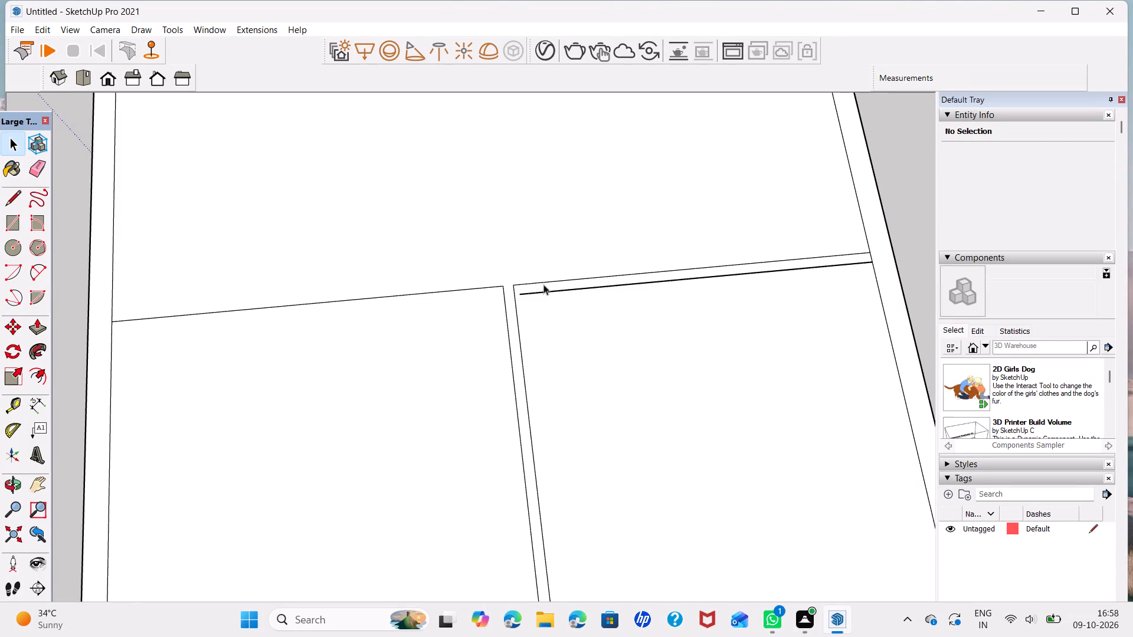
Close the wall junction between the end rooms with 2" and 4" lines, and delete the 4" edge dividing the walls.
scroll(592, 346, "down", 1)
scroll(516, 301, "up", 6)
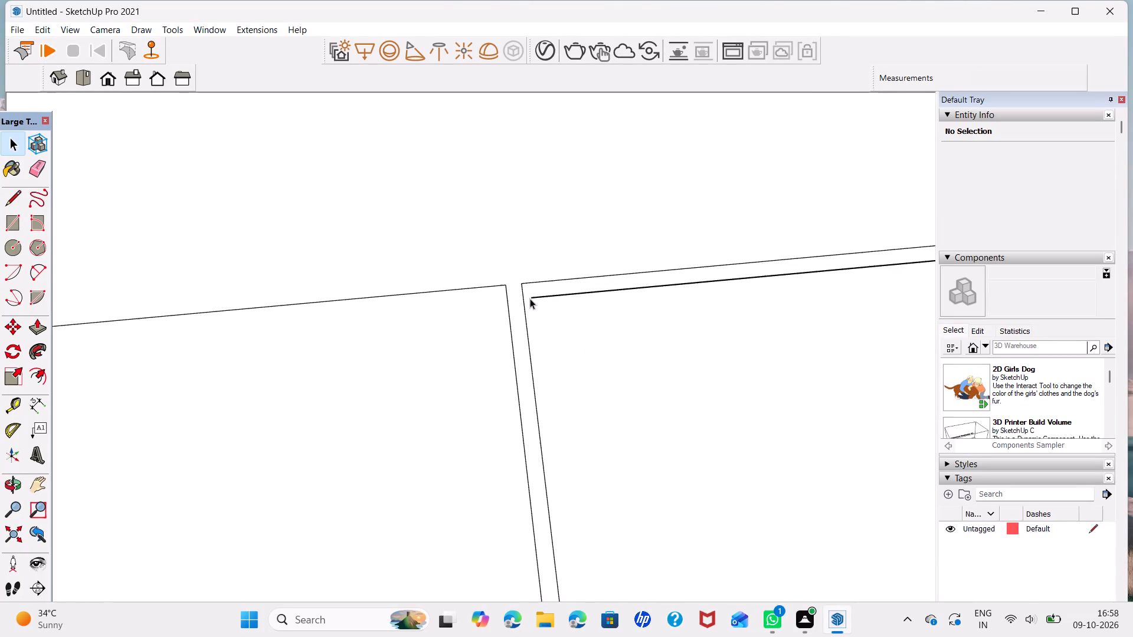
scroll(530, 298, "up", 3)
key("l")
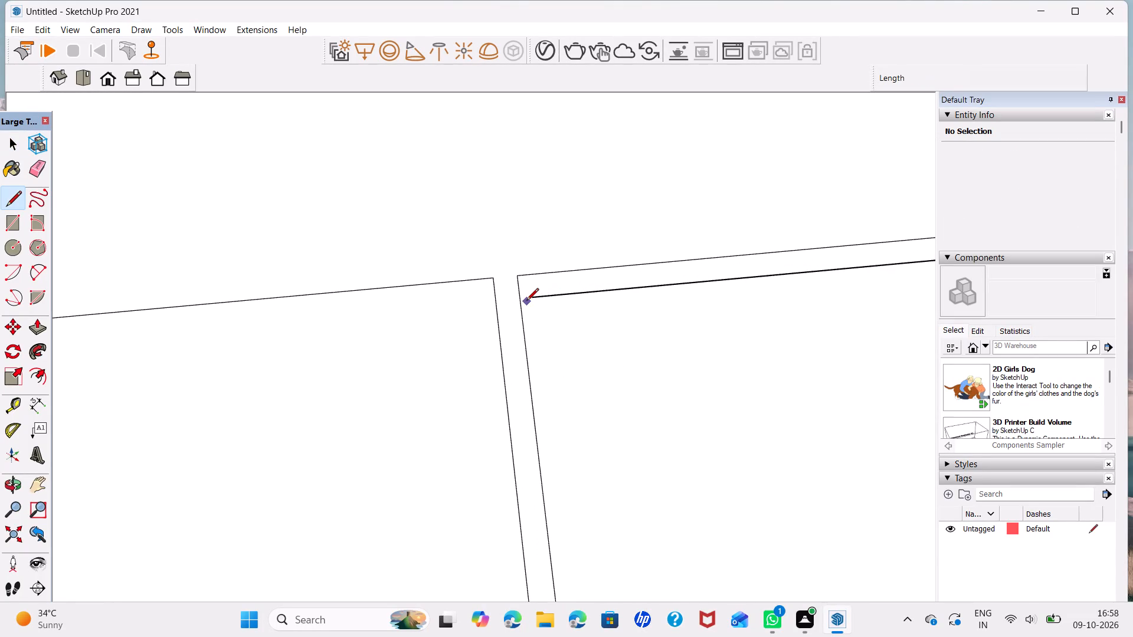
left_click(532, 298)
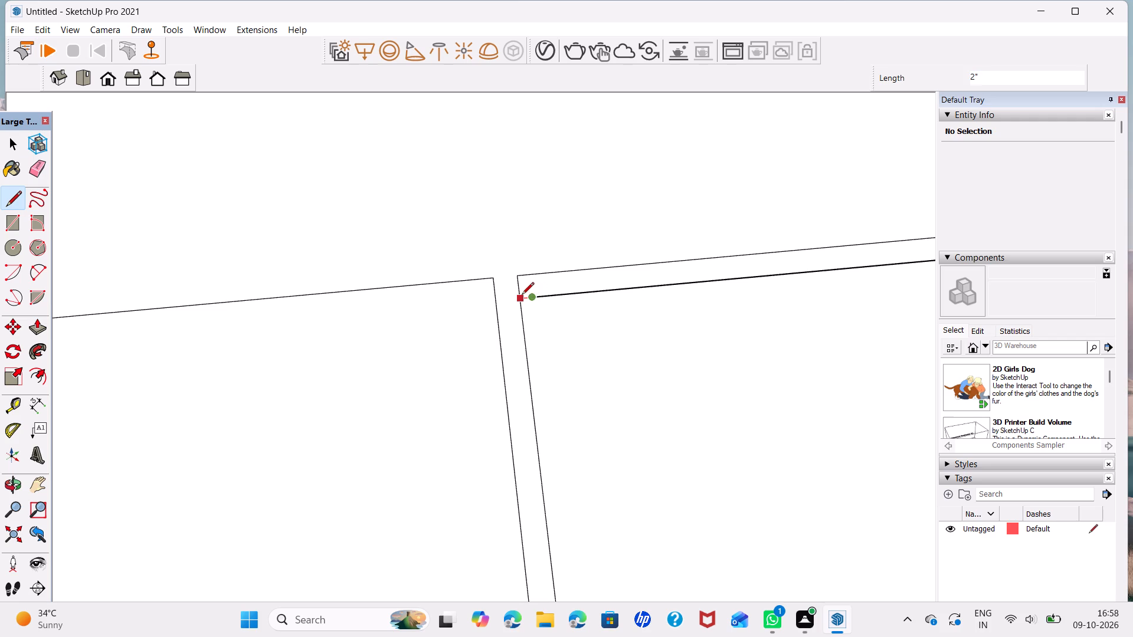
left_click(522, 295)
left_click(519, 278)
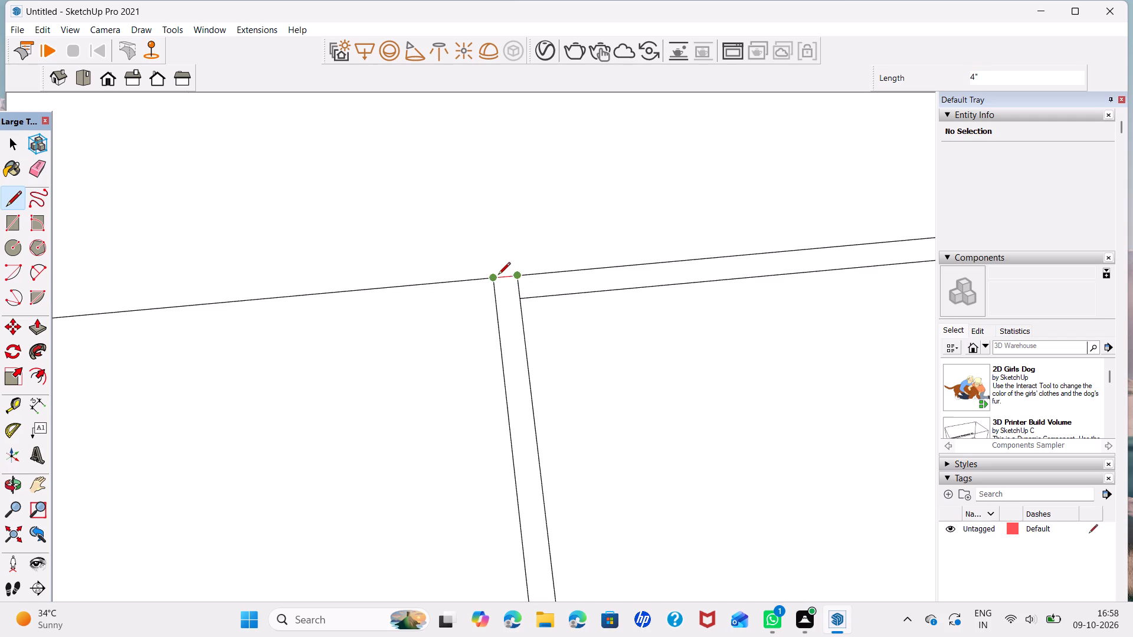
left_click(498, 275)
key("space")
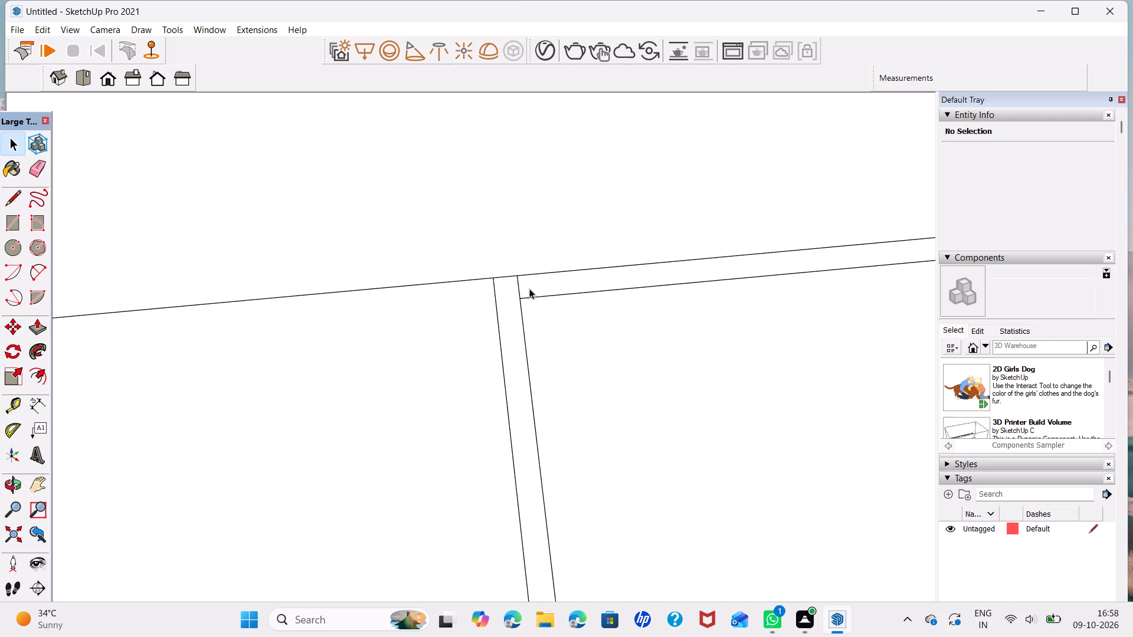
left_click(516, 283)
left_click(517, 284)
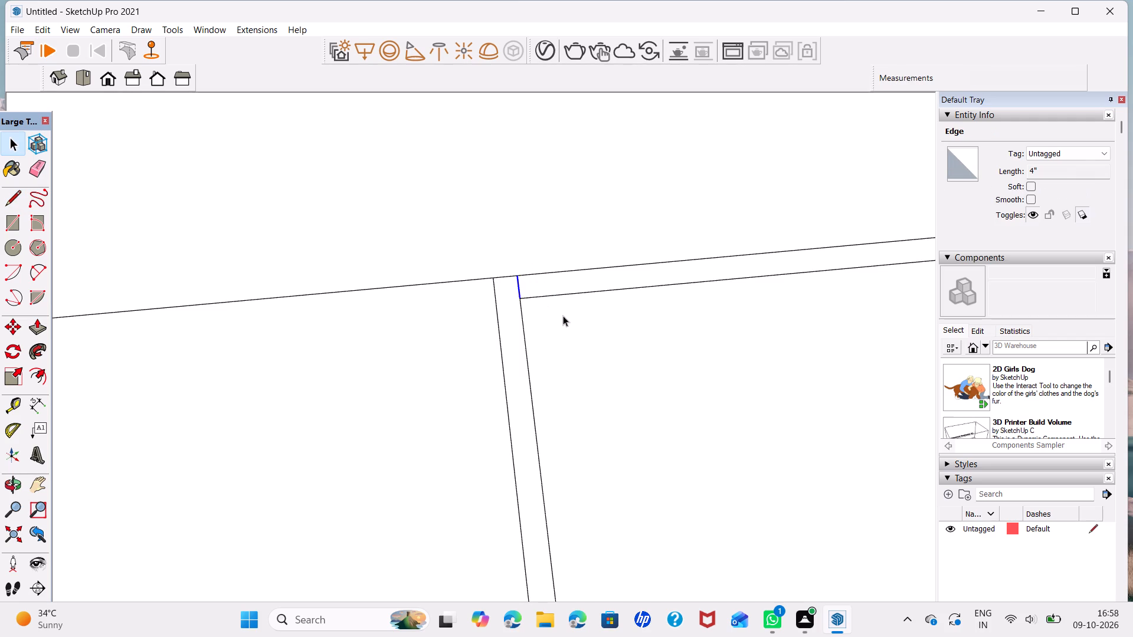
key("Delete")
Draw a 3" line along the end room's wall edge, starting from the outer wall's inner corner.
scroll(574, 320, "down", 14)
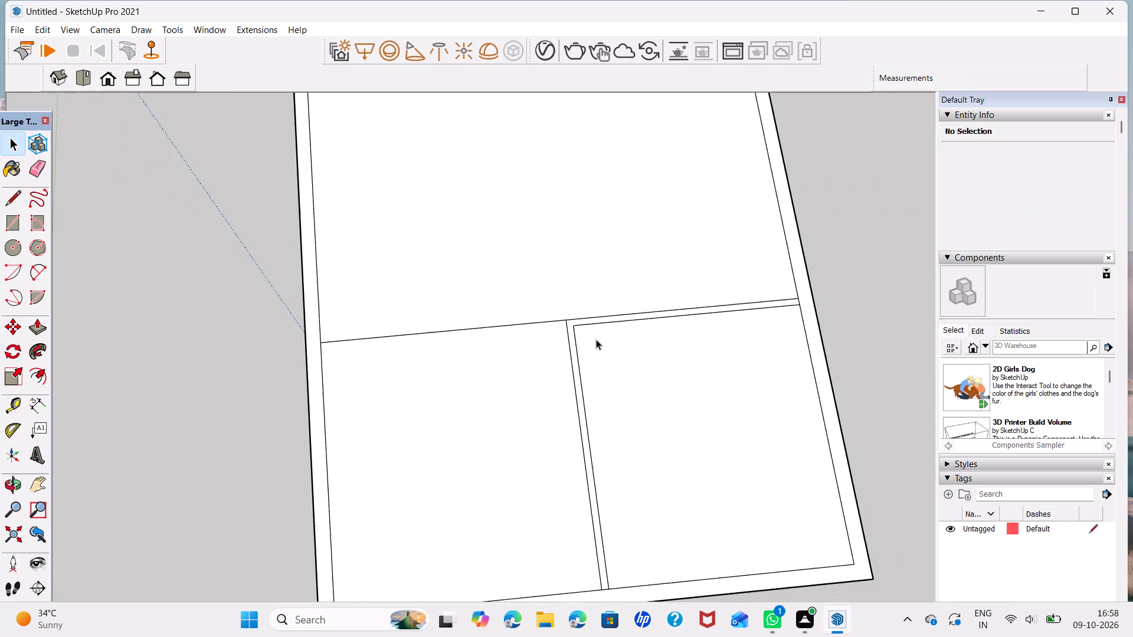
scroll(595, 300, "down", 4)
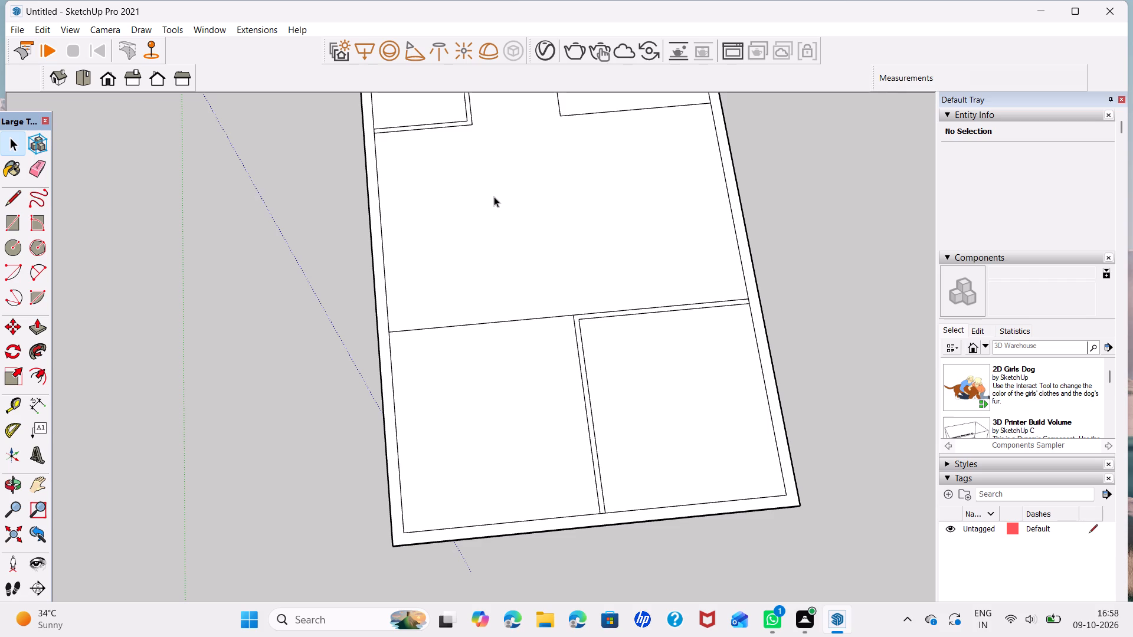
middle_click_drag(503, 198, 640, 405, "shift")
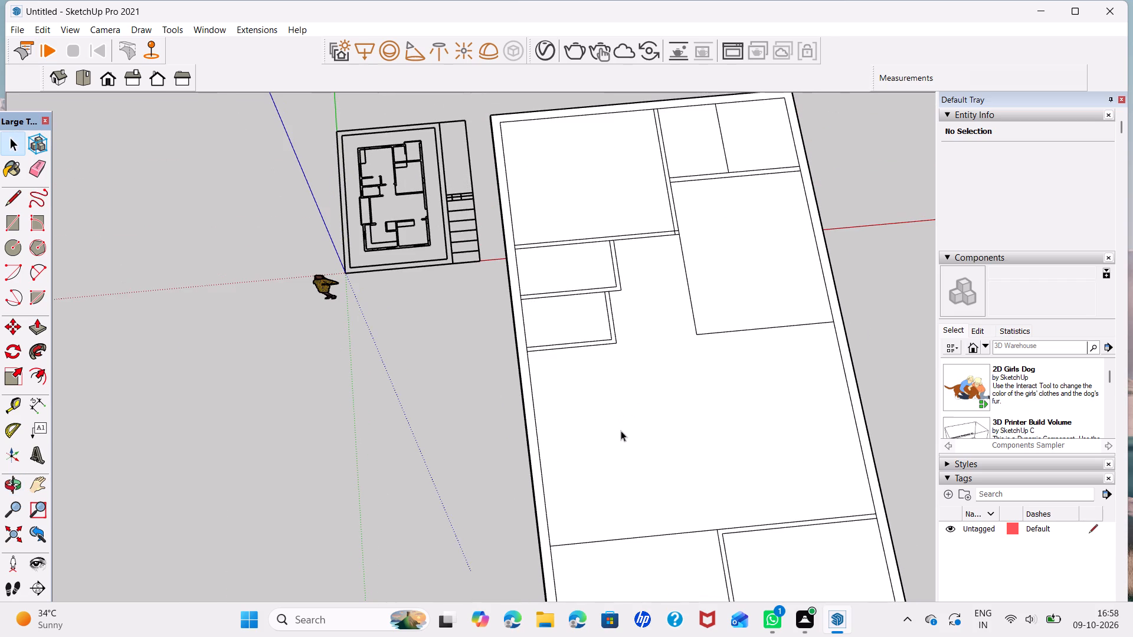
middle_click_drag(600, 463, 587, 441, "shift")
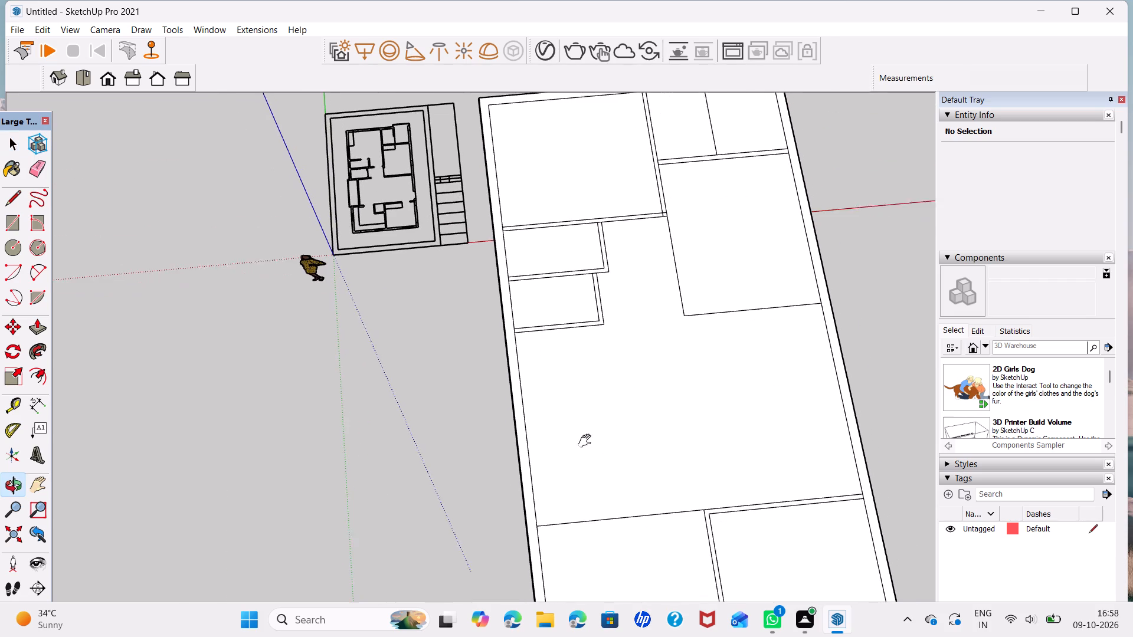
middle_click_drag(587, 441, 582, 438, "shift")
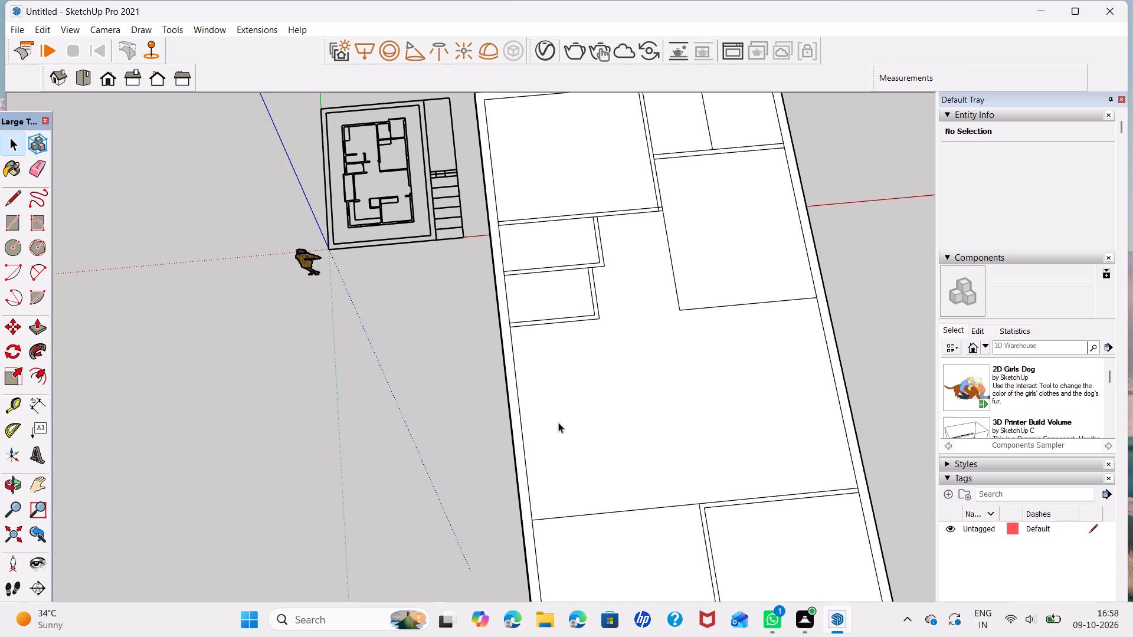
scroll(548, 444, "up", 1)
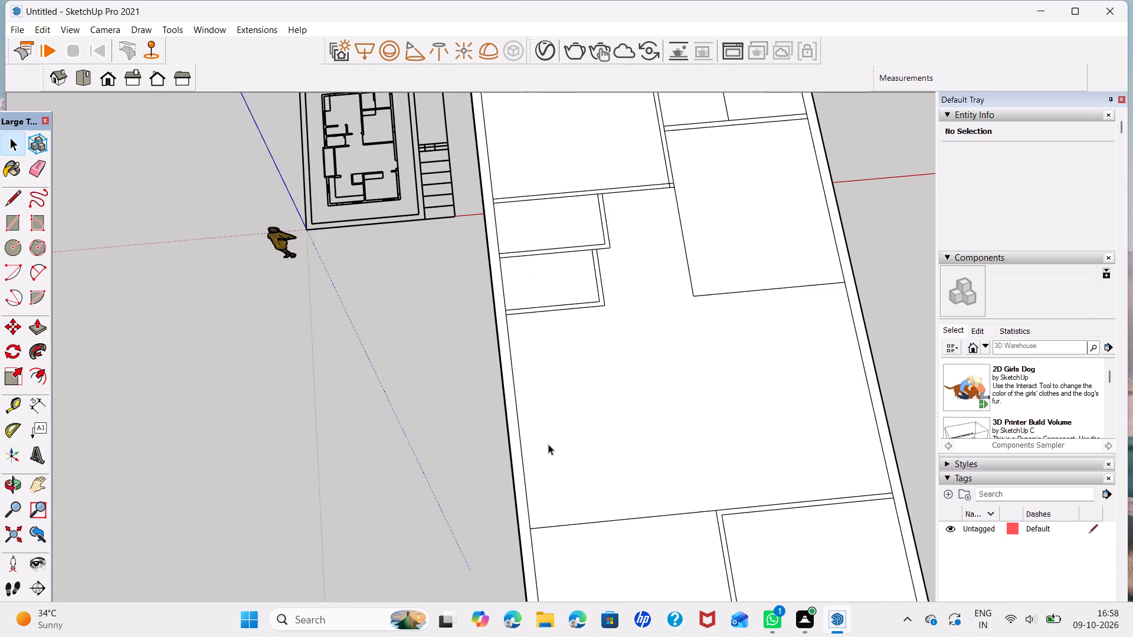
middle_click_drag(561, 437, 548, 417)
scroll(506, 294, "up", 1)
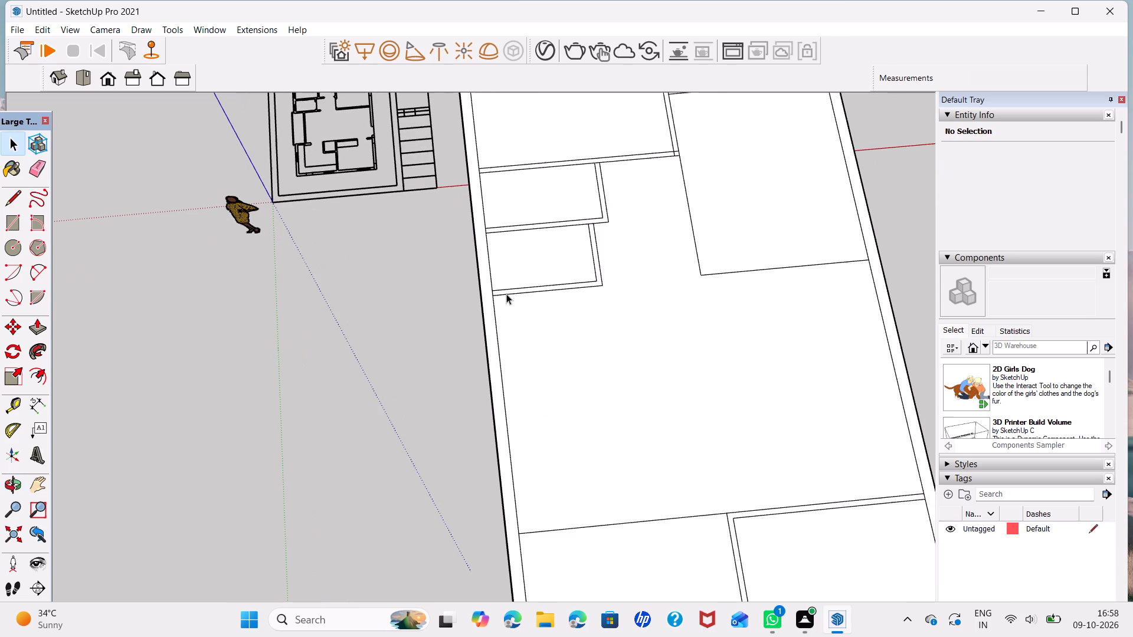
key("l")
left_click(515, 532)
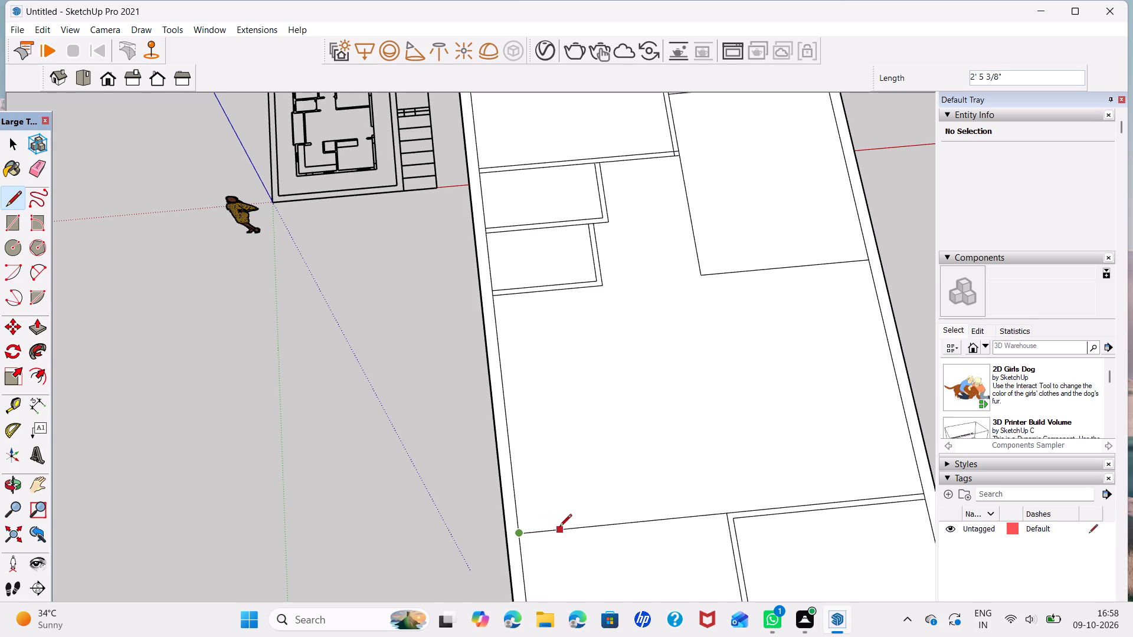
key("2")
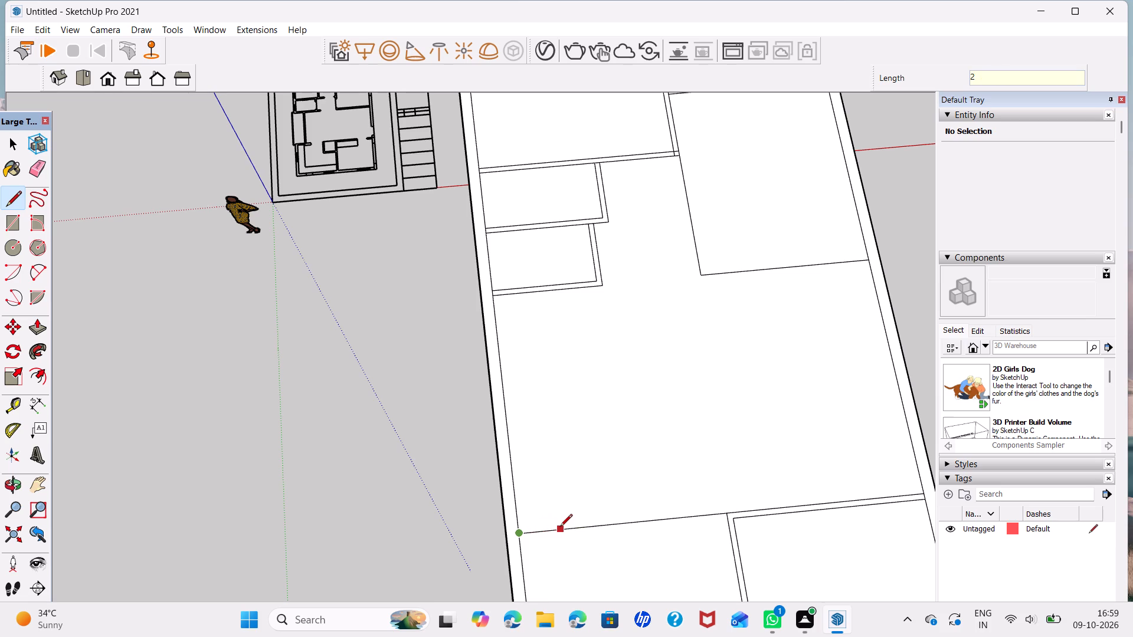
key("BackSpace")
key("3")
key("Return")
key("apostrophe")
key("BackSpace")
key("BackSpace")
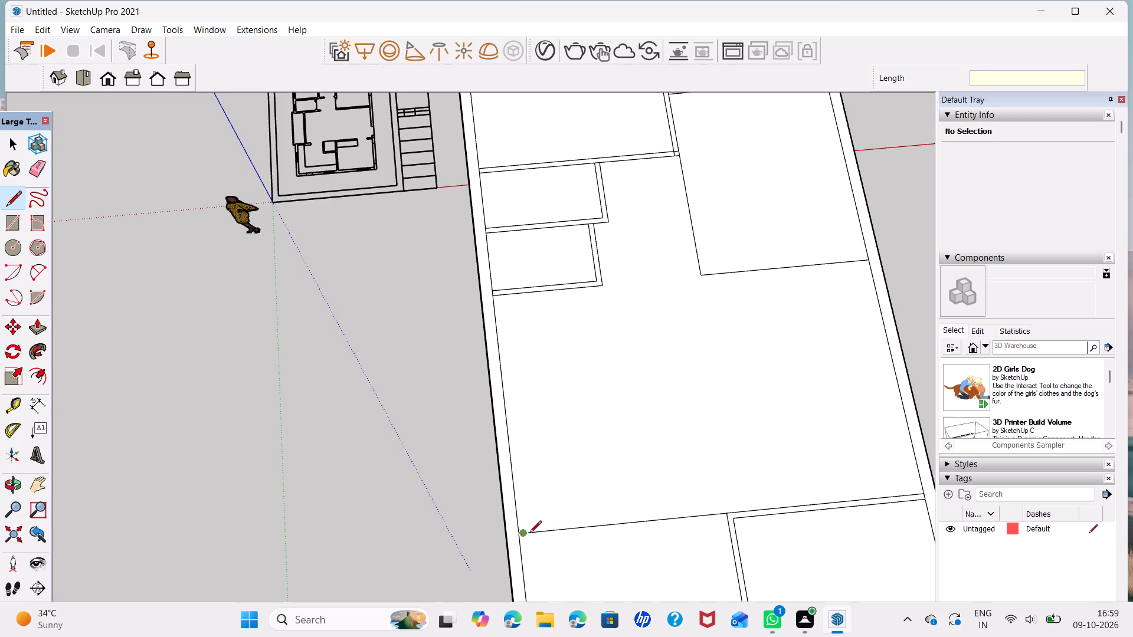
Draw a 3' line along the end room's edge from the outer wall's inner corner, then a perpendicular line from its end to the small room's wall.
left_click(519, 534)
type("3'")
key("Return")
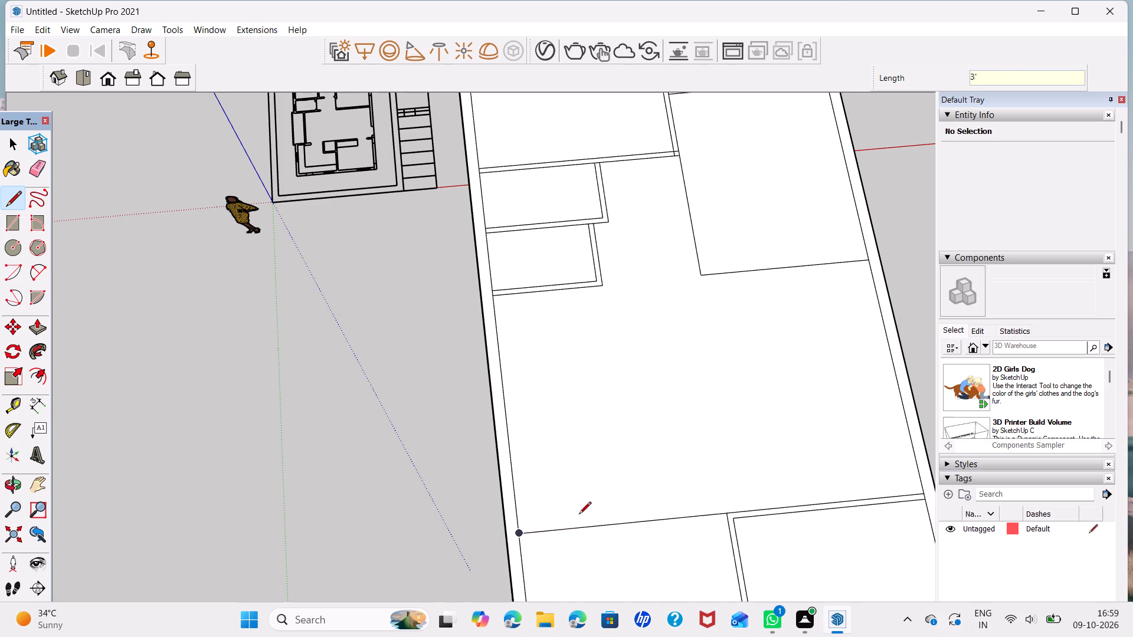
left_click(574, 527)
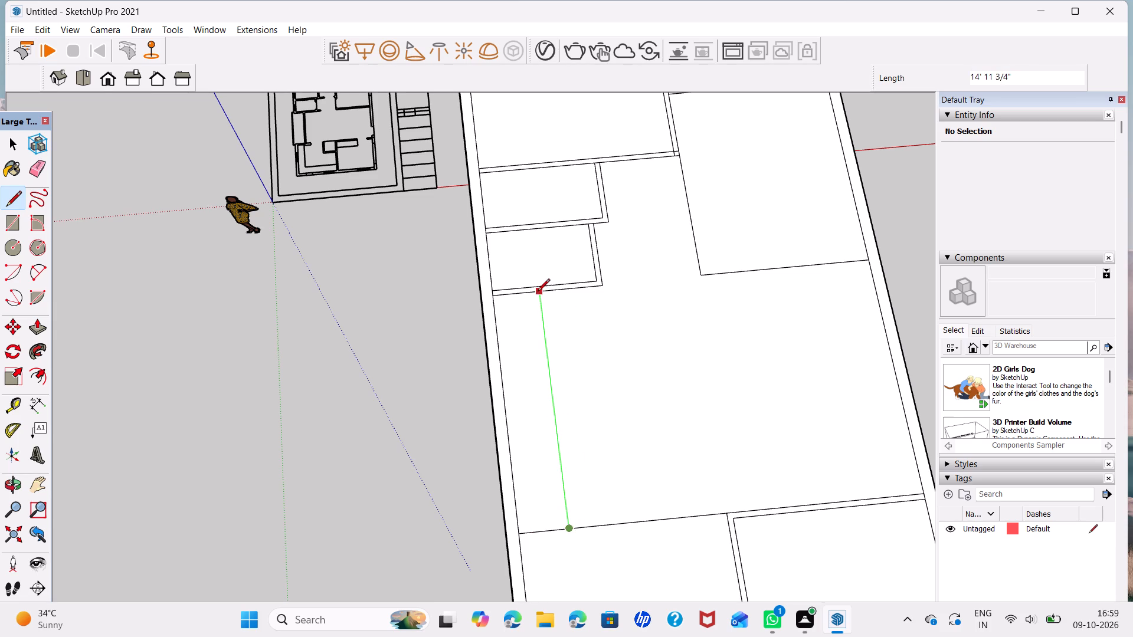
left_click(539, 292)
key("space")
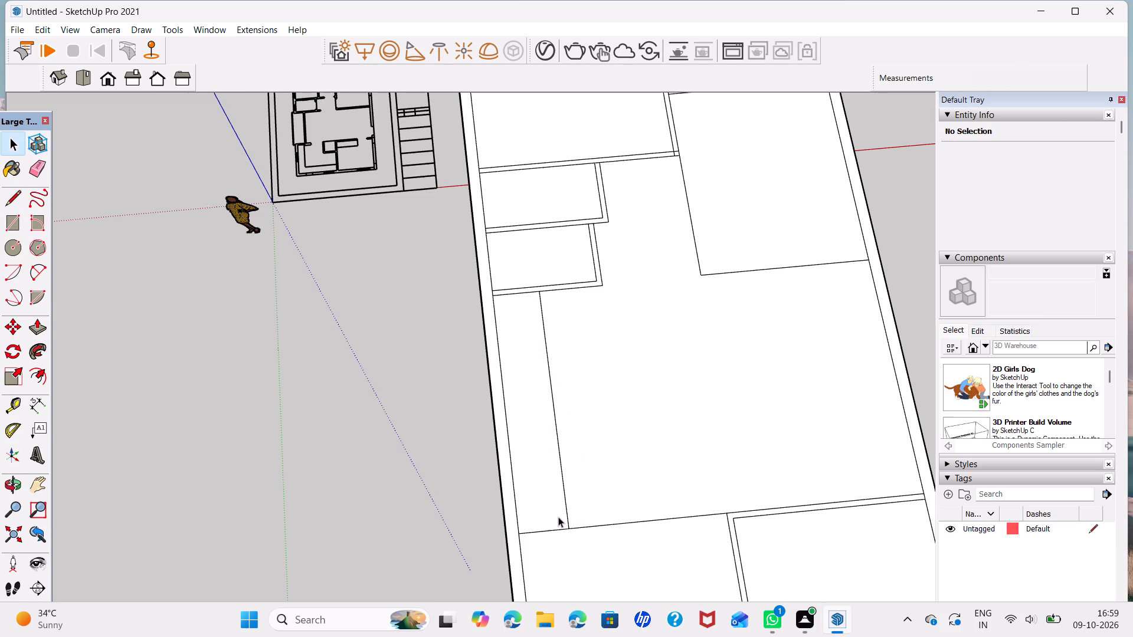
Copy the new partition line 3" toward the outer wall, and copy that line 4" back toward the middle to form the wall thickness.
scroll(563, 518, "up", 4)
left_click(570, 523)
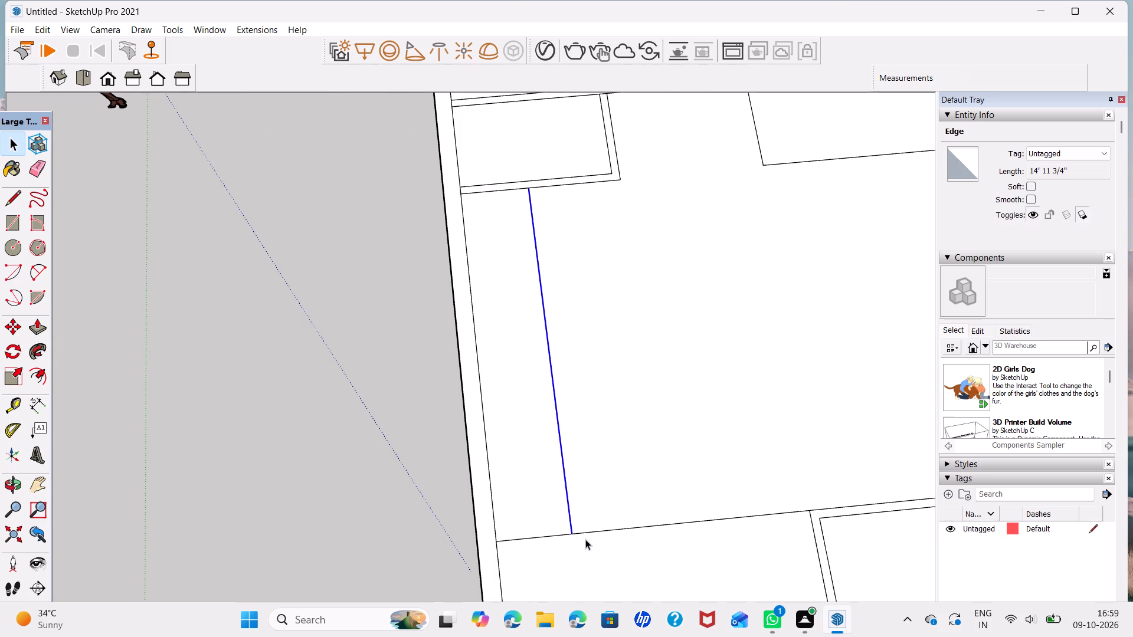
key("m")
left_click(572, 532)
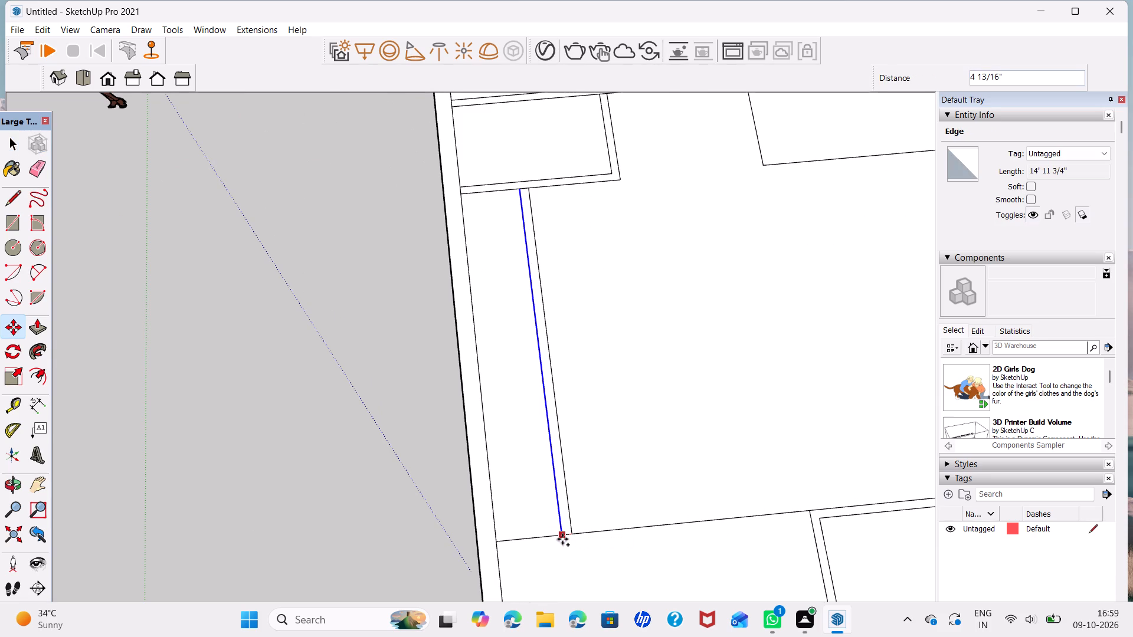
key("3")
key("Return")
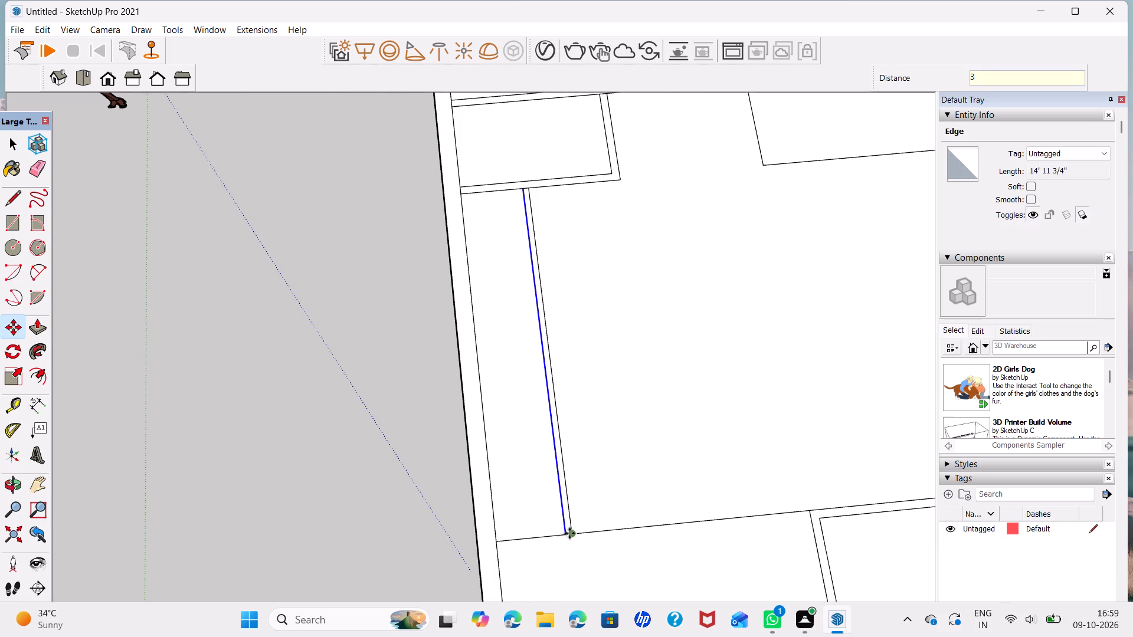
left_click(563, 534)
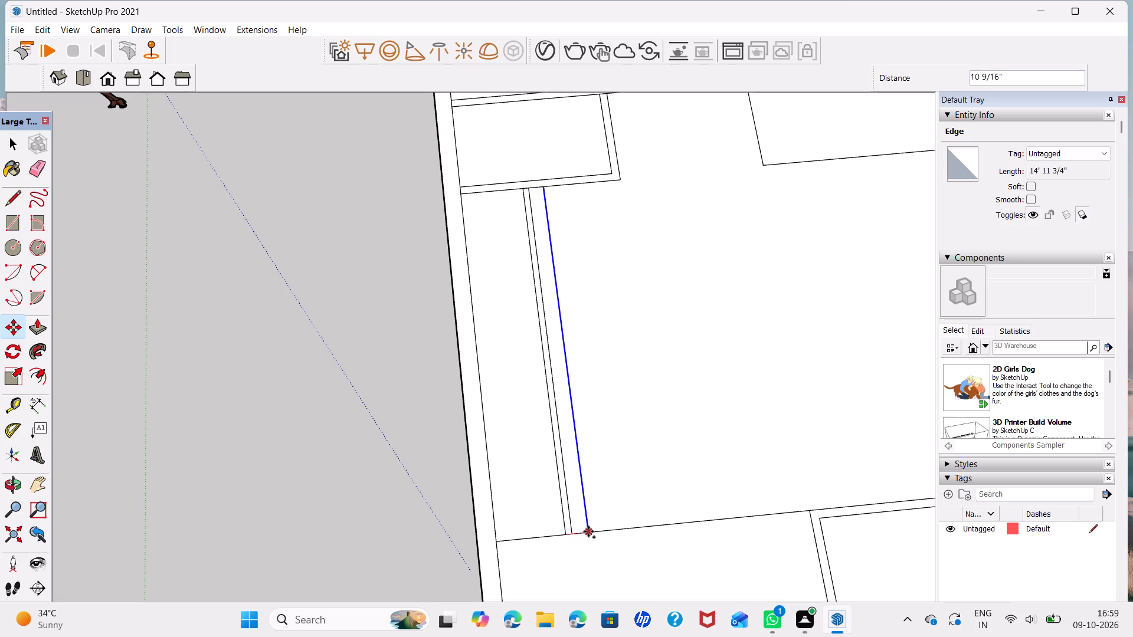
key("4")
key("Return")
key("space")
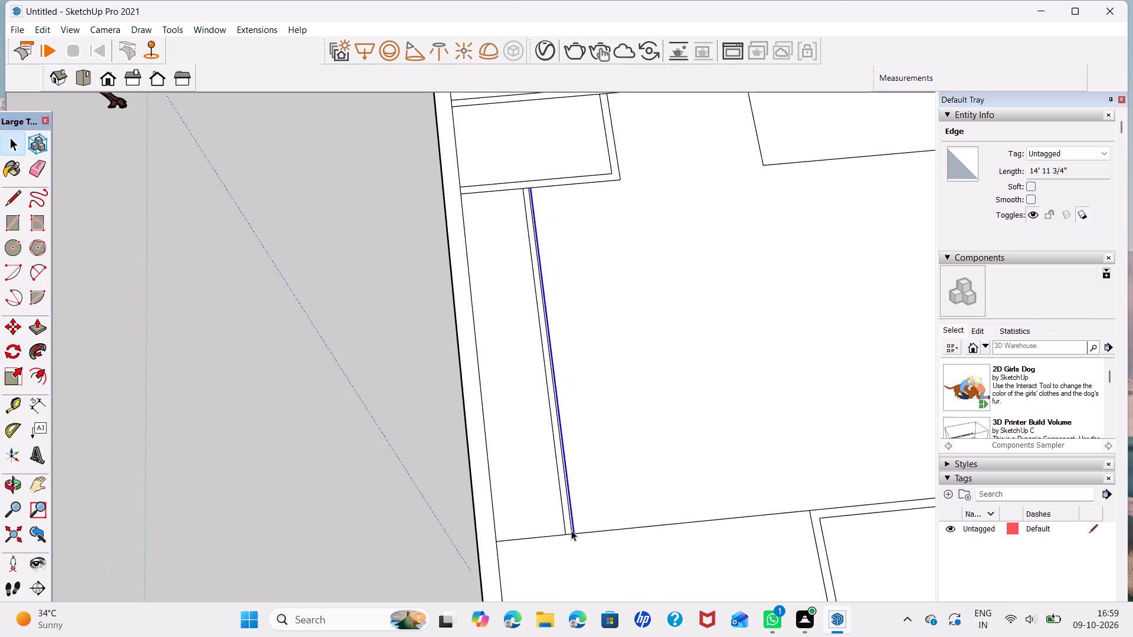
Delete the original line between the two 4"-spaced partition edges.
scroll(571, 530, "up", 4)
left_click(571, 527)
key("Delete")
scroll(581, 480, "down", 5)
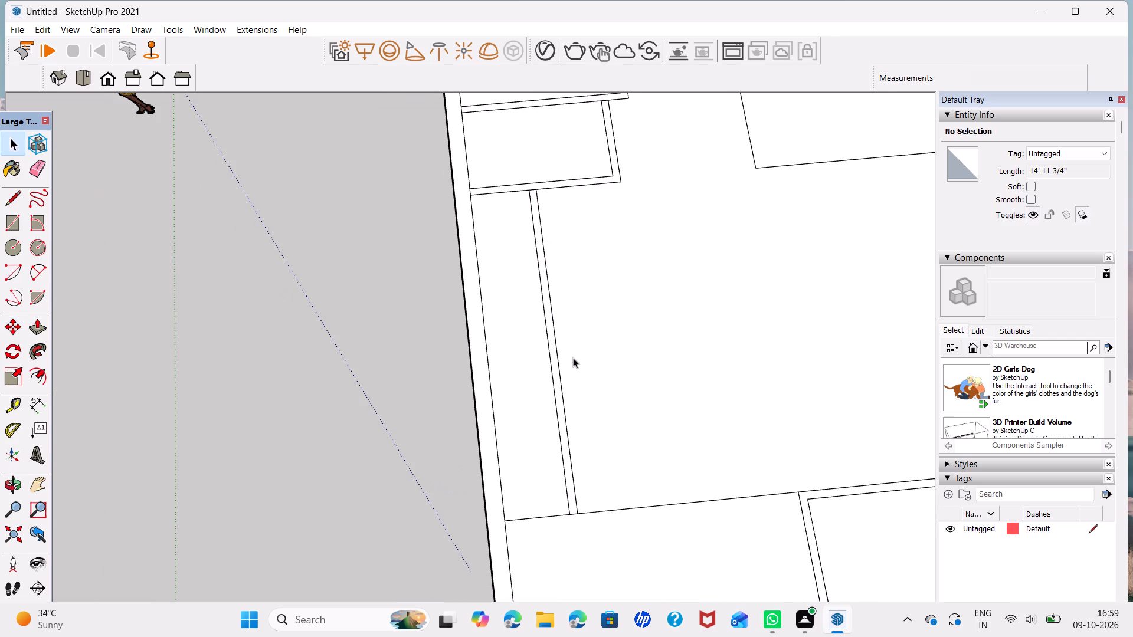
Delete the outer wall's inner edge beside the narrow strip, between the small room and the end room.
left_click(492, 421)
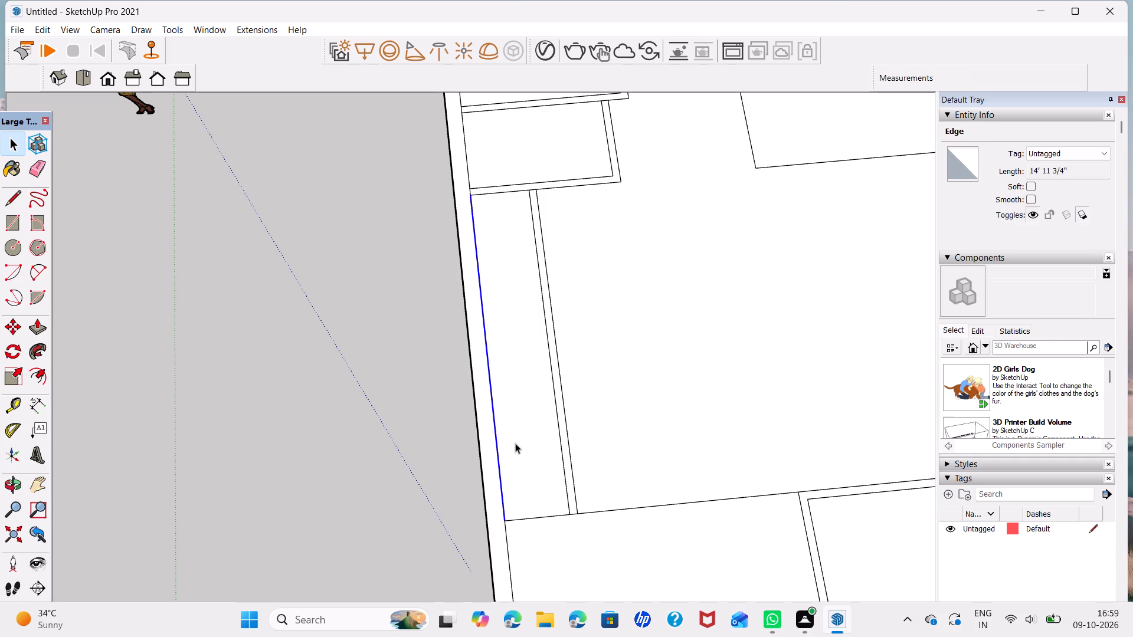
key("Delete")
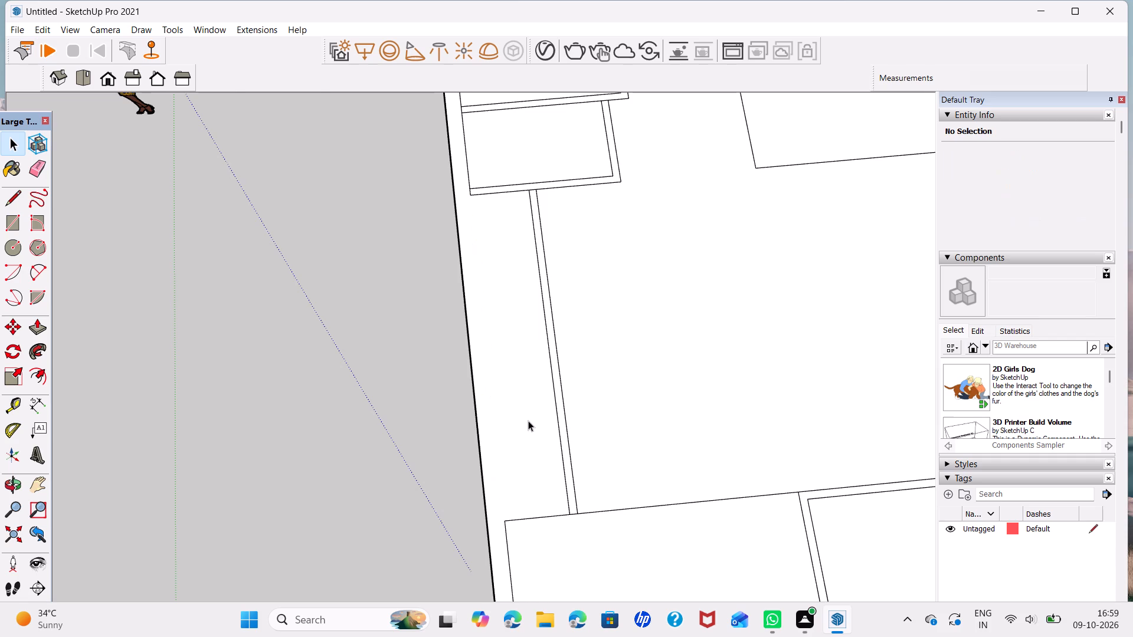
Draw 9" lines across the outer wall's thickness at both ends of the strip, from the end room's corner and the small room's wall corner.
scroll(528, 421, "down", 1)
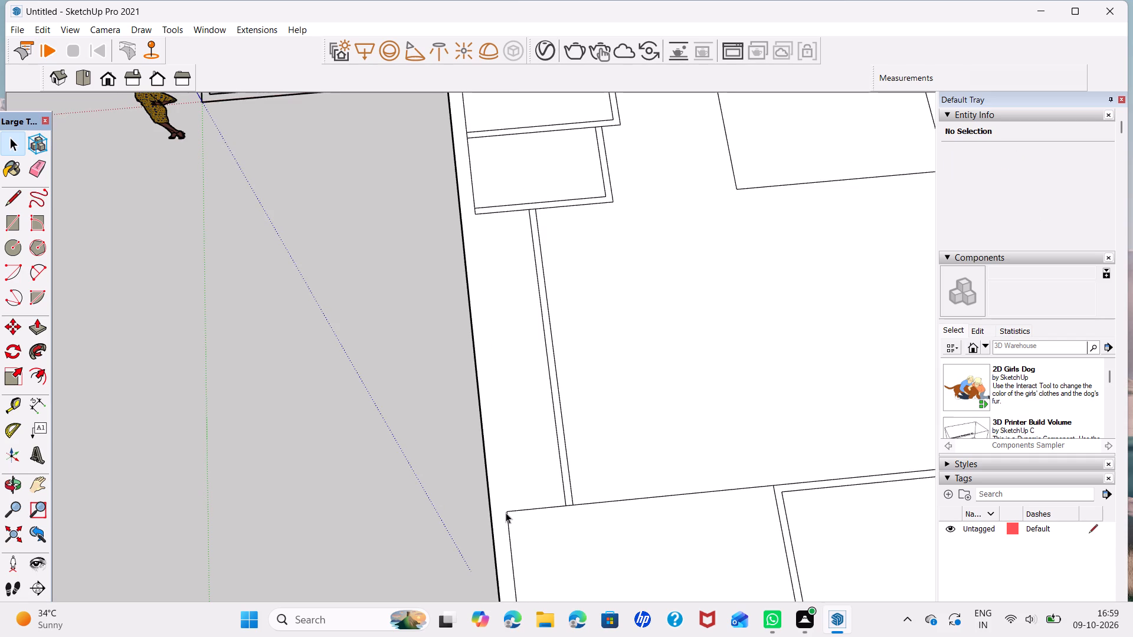
scroll(506, 513, "up", 3)
key("l")
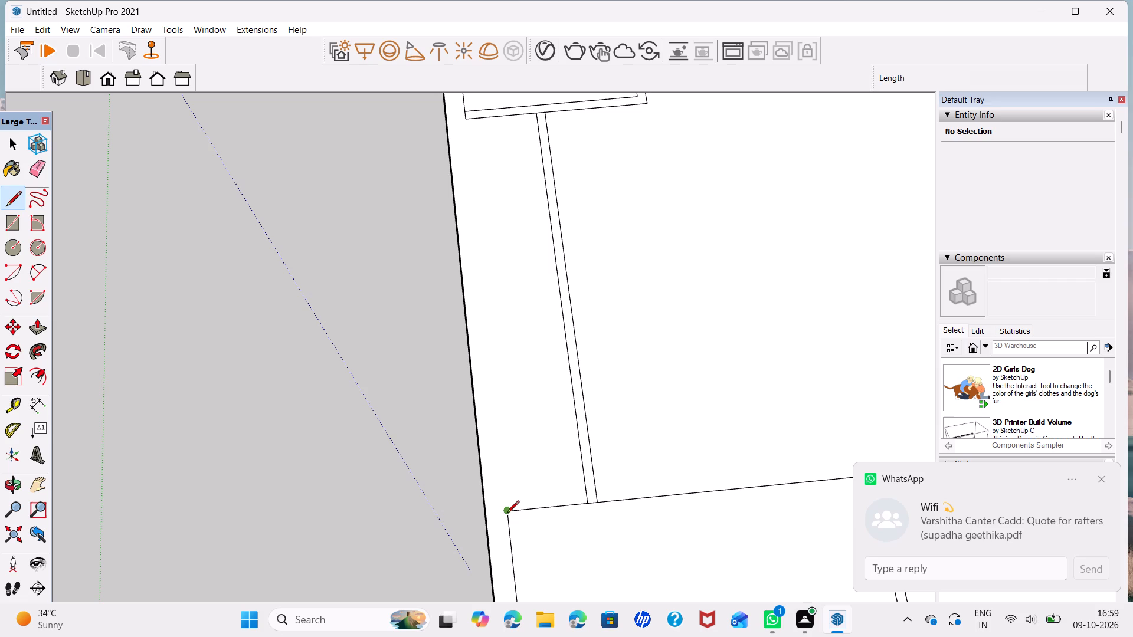
left_click(507, 514)
left_click(486, 516)
key("space")
scroll(503, 382, "down", 3)
key("space")
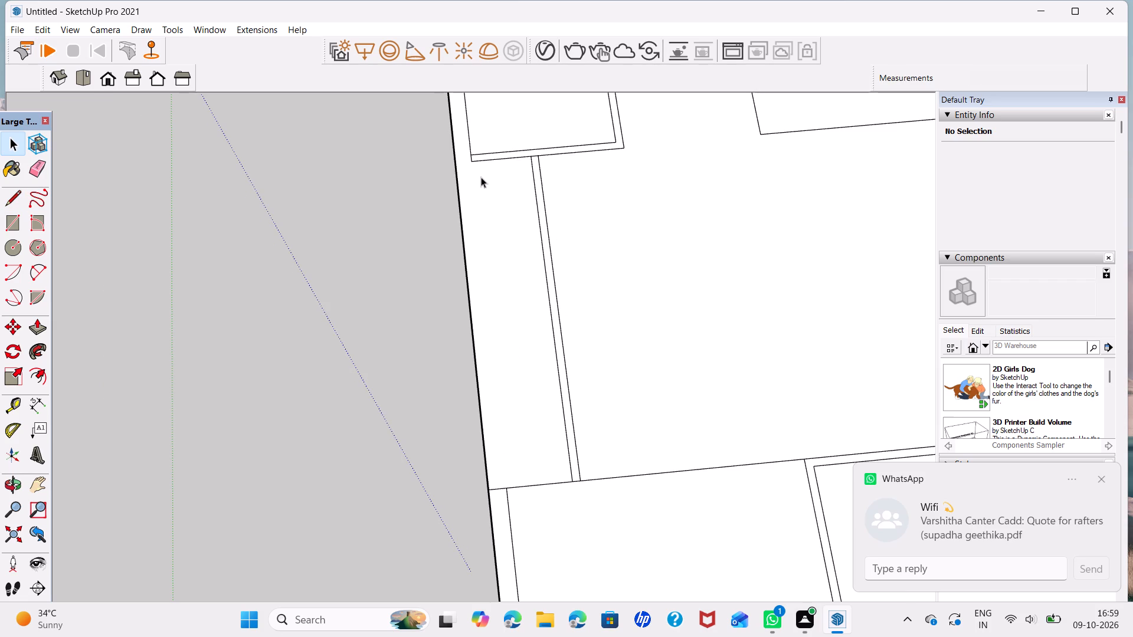
key("l")
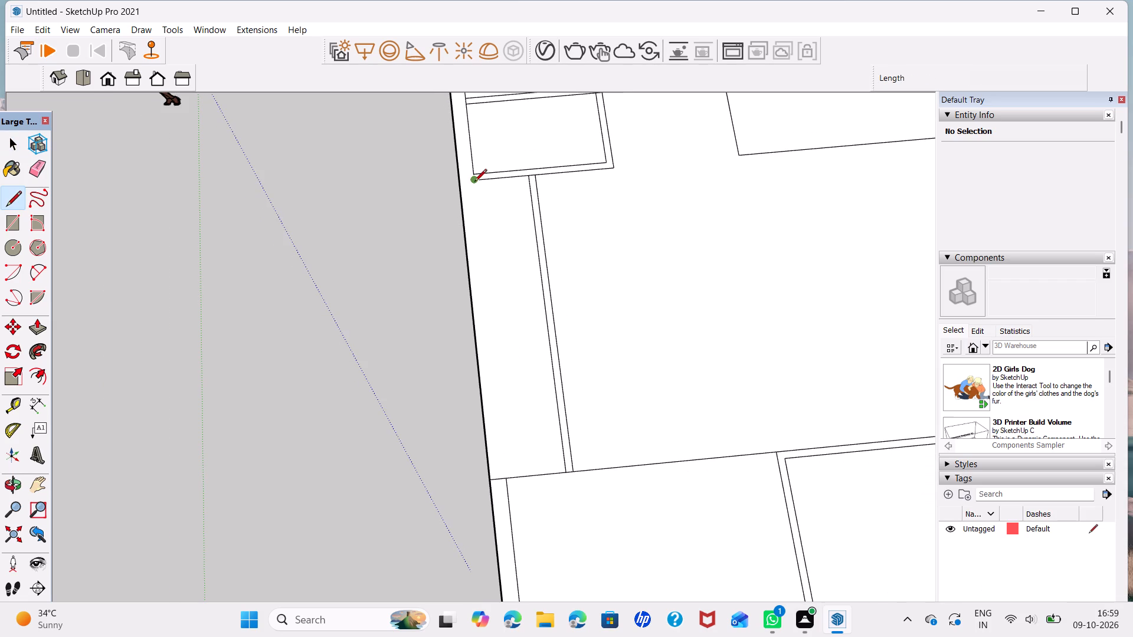
left_click(474, 182)
left_click(460, 185)
key("l")
key("space")
Delete the short edges dividing the walls at the small room's outer corner, the new partition's junction, and between the two small rooms.
scroll(475, 179, "up", 4)
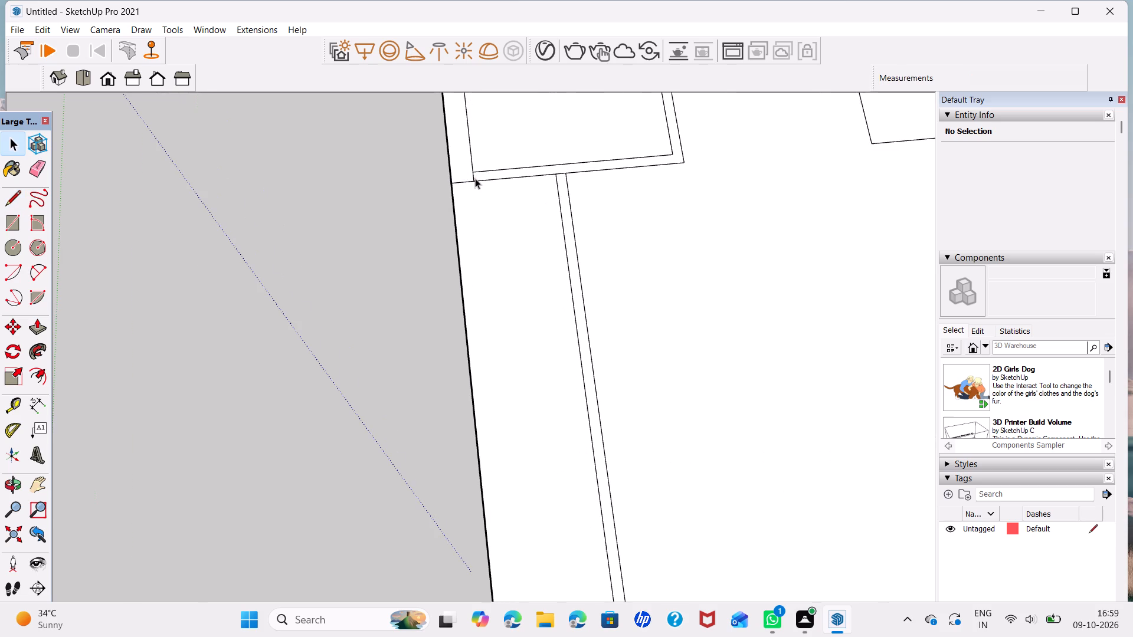
left_click(473, 175)
key("Delete")
scroll(496, 213, "down", 1)
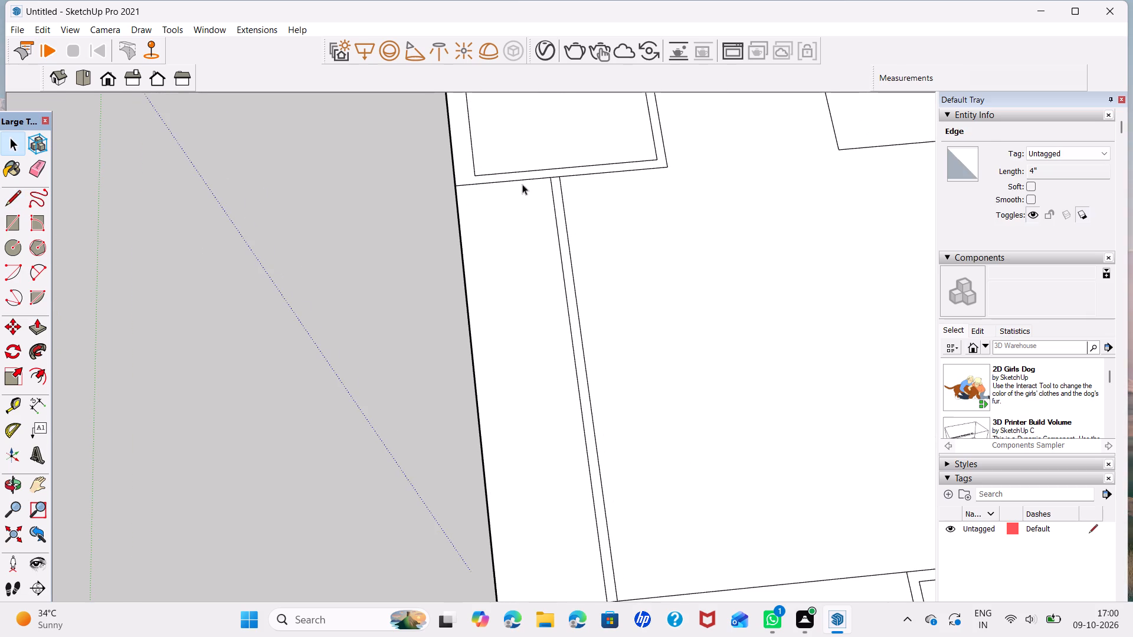
left_click(554, 178)
key("Delete")
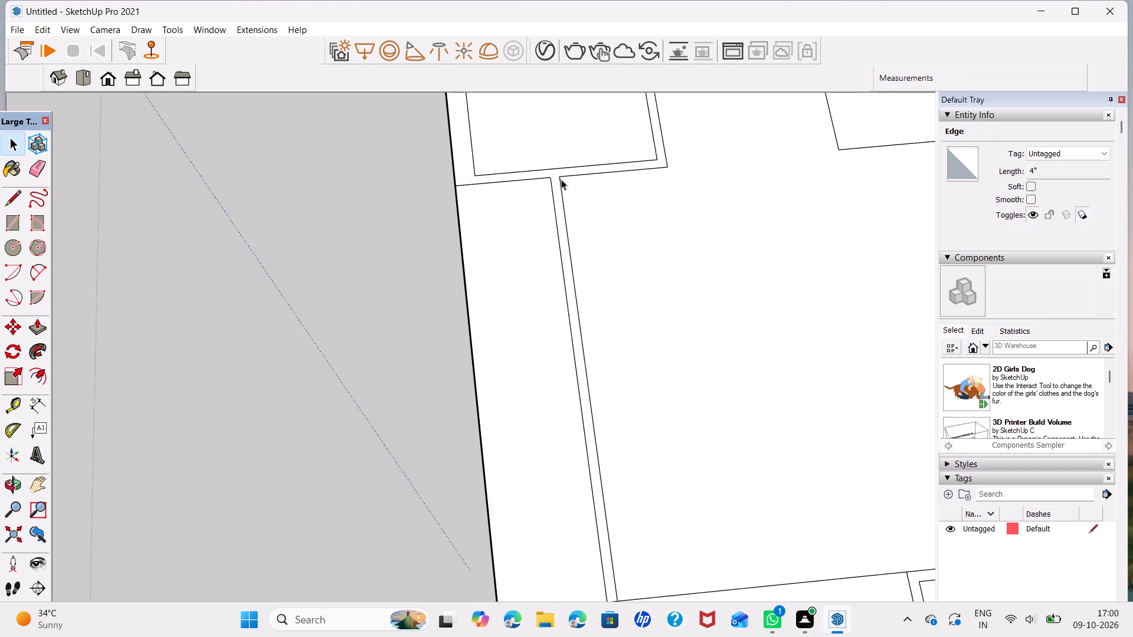
scroll(610, 248, "down", 5)
scroll(630, 133, "up", 4)
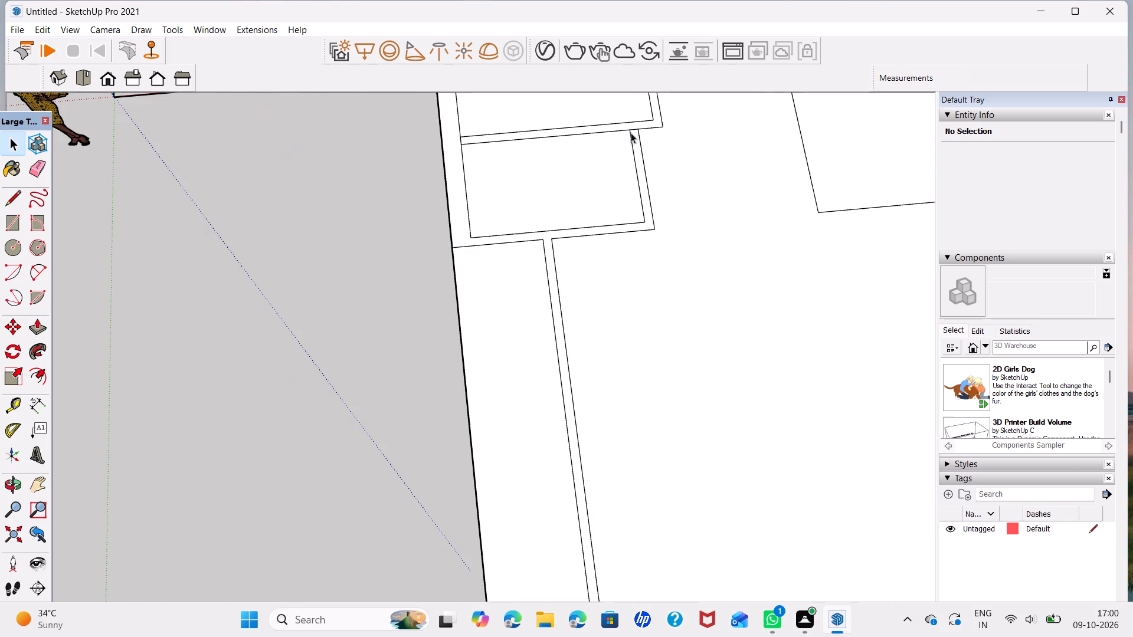
left_click(634, 129)
key("Delete")
scroll(646, 147, "down", 5)
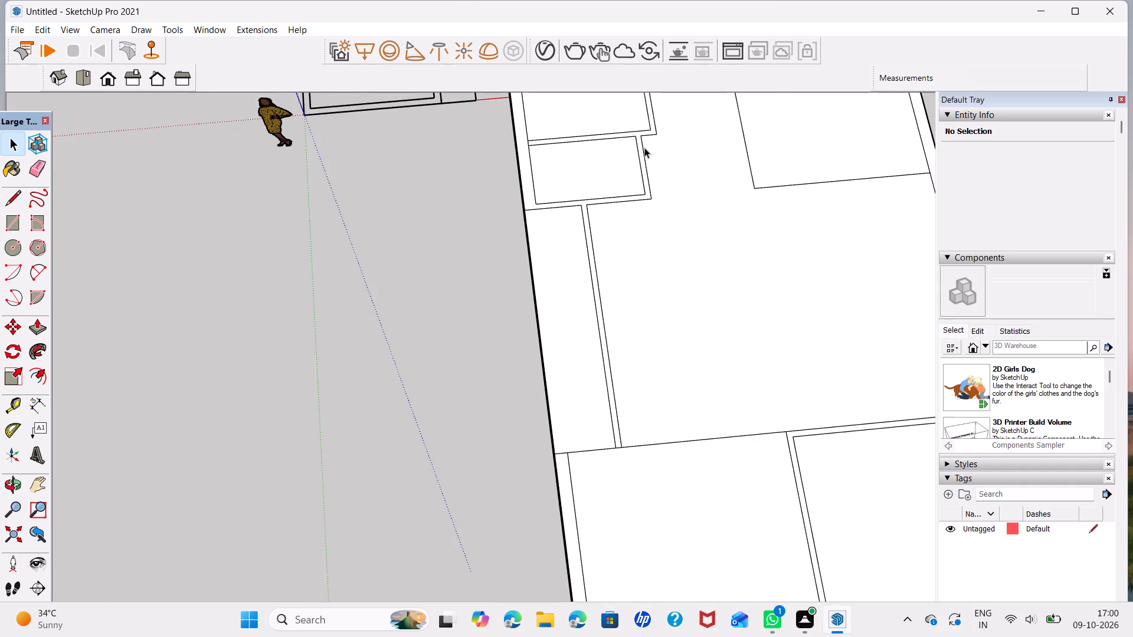
Delete the short edge dividing the outer wall from the partition between the two small rooms.
scroll(528, 136, "up", 9)
left_click(528, 149)
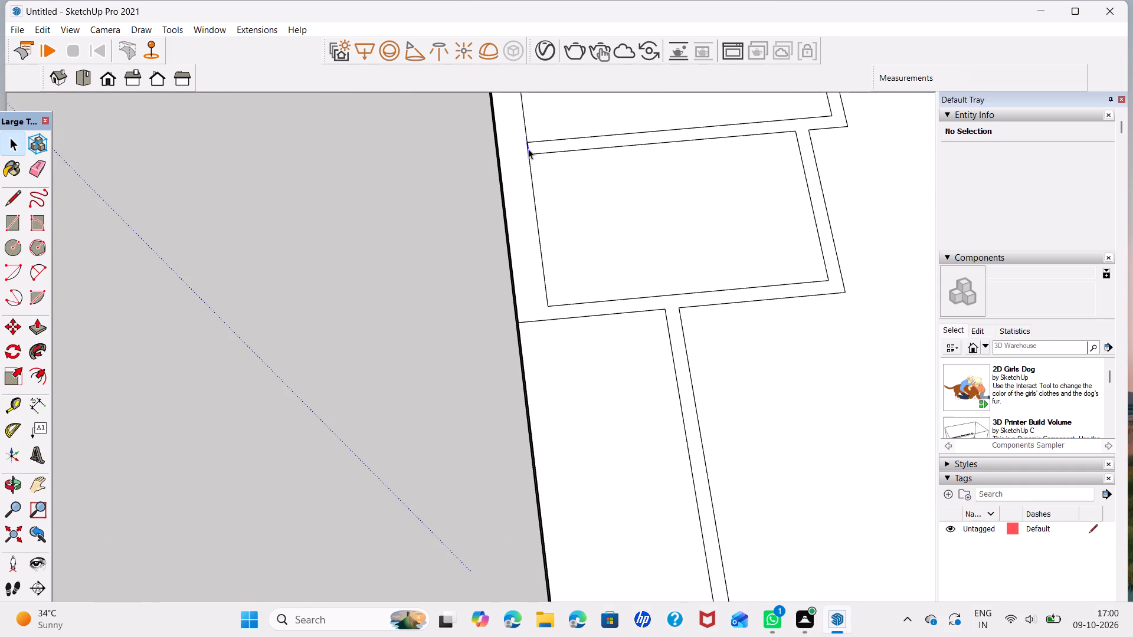
key("Delete")
Draw a 3' 6" line across the narrow strip to the slab's outer edge, offset 4" from the end room's wall line.
scroll(578, 278, "down", 6)
scroll(690, 346, "down", 4)
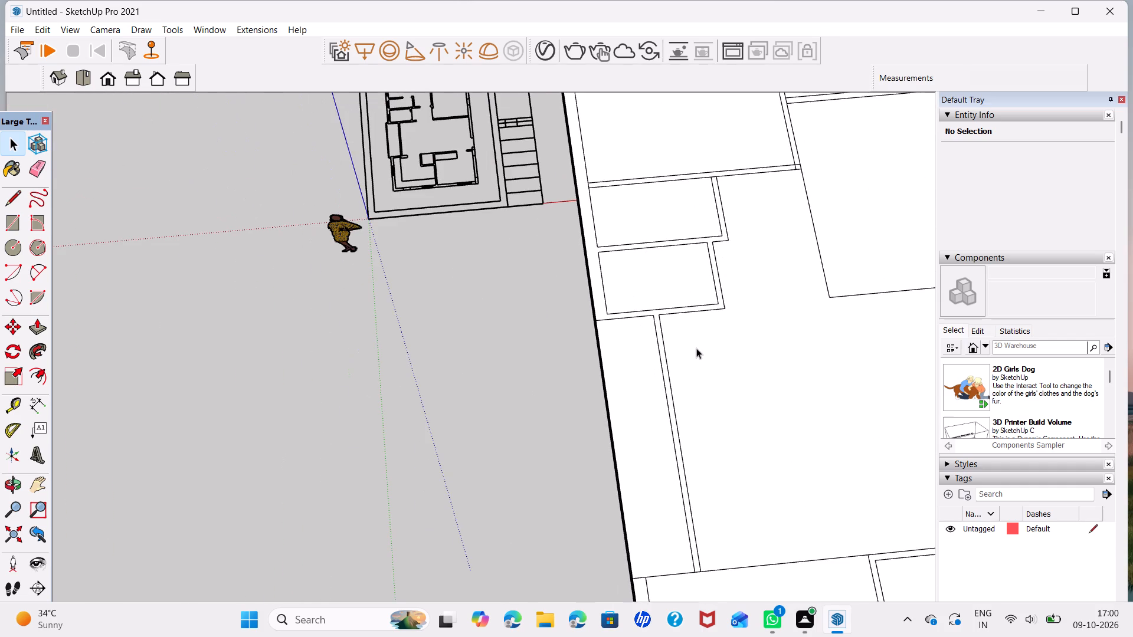
middle_click_drag(744, 372, 562, 244, "shift")
scroll(513, 442, "up", 1)
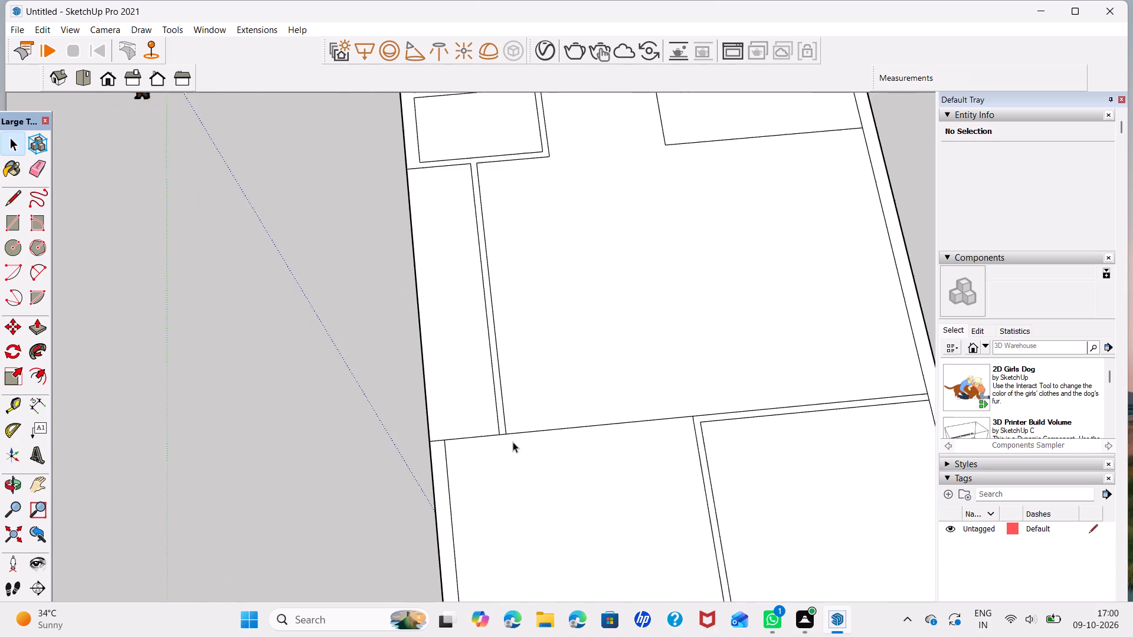
scroll(513, 442, "up", 2)
middle_click_drag(542, 465, 698, 380, "shift")
scroll(618, 354, "up", 2)
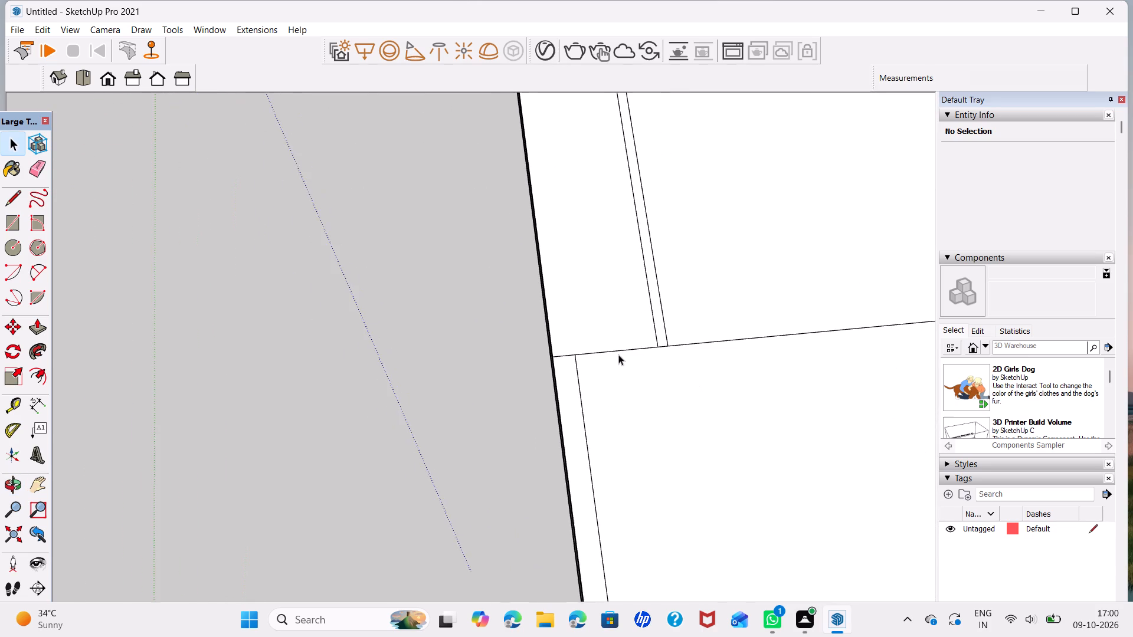
scroll(618, 354, "up", 2)
key("l")
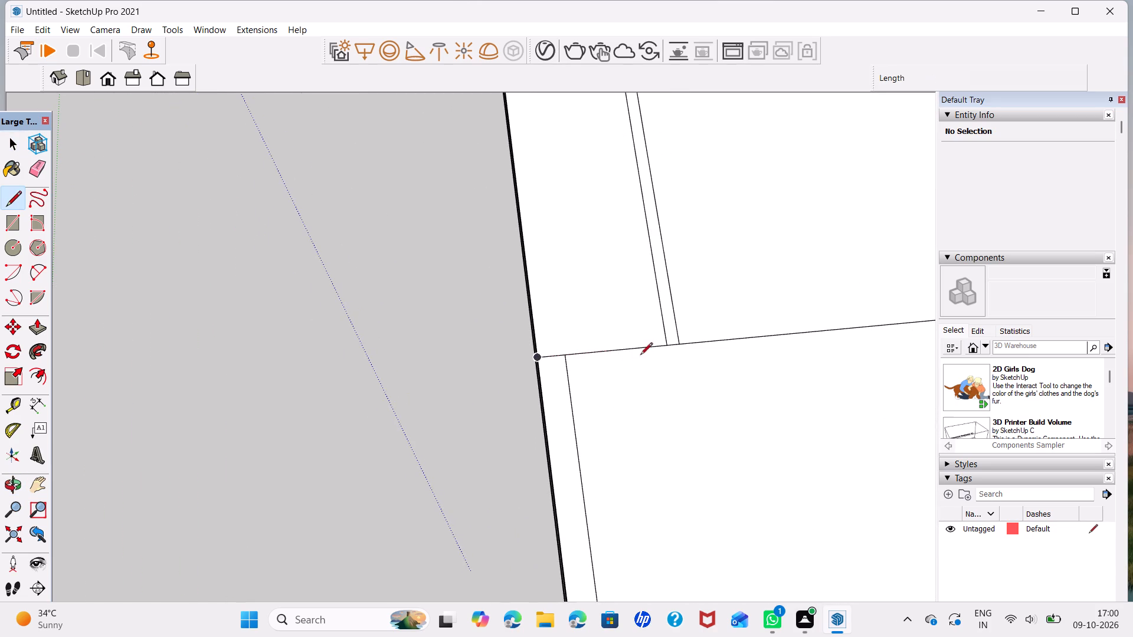
left_click(665, 347)
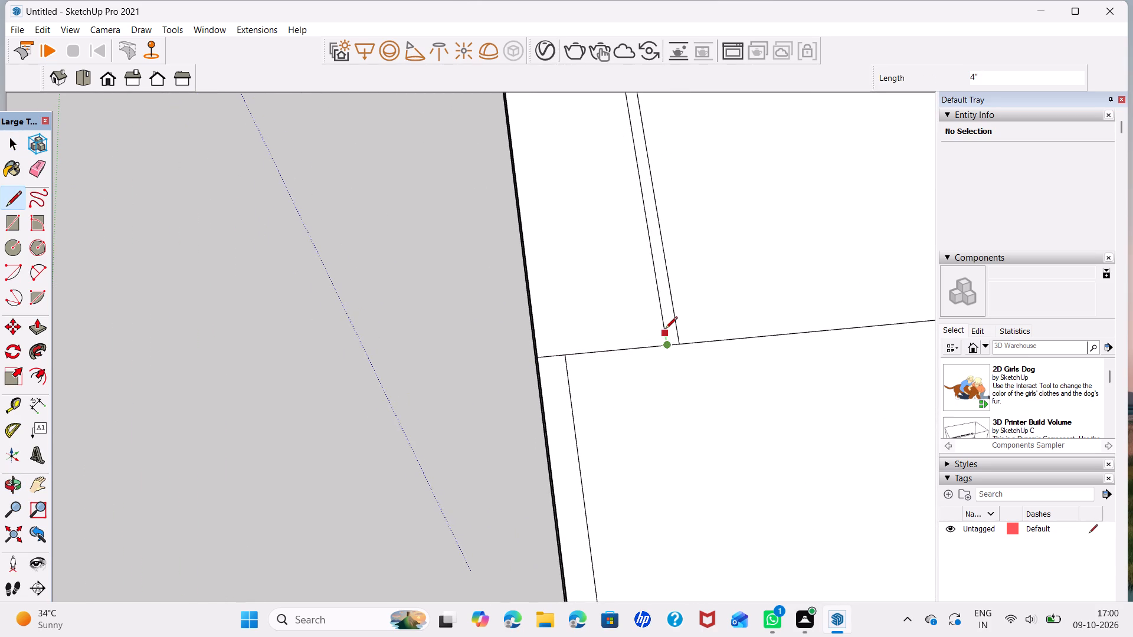
left_click(665, 330)
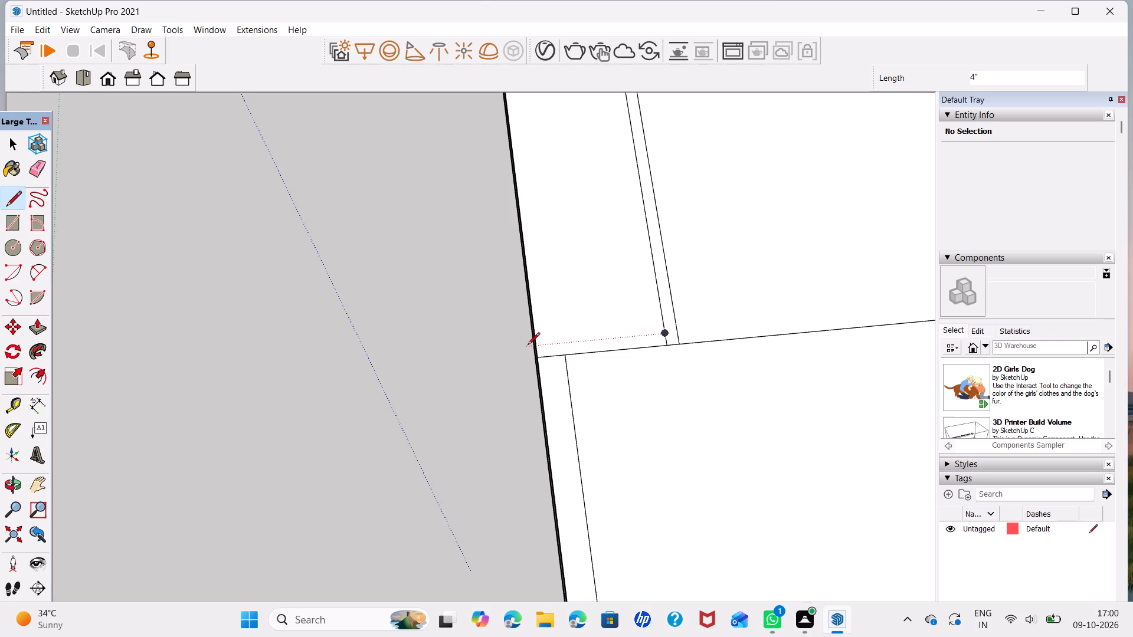
left_click(532, 349)
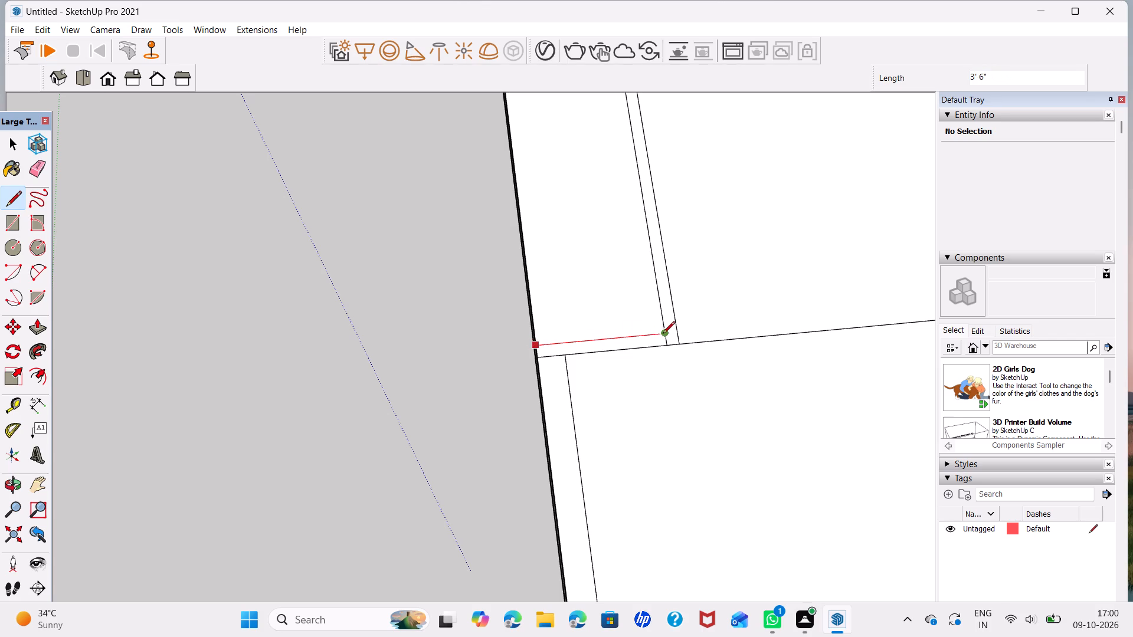
left_click(664, 334)
Delete the 9" line across the outer wall and the short edge dividing the new cross wall from the strip's partition.
key("space")
left_click(560, 352)
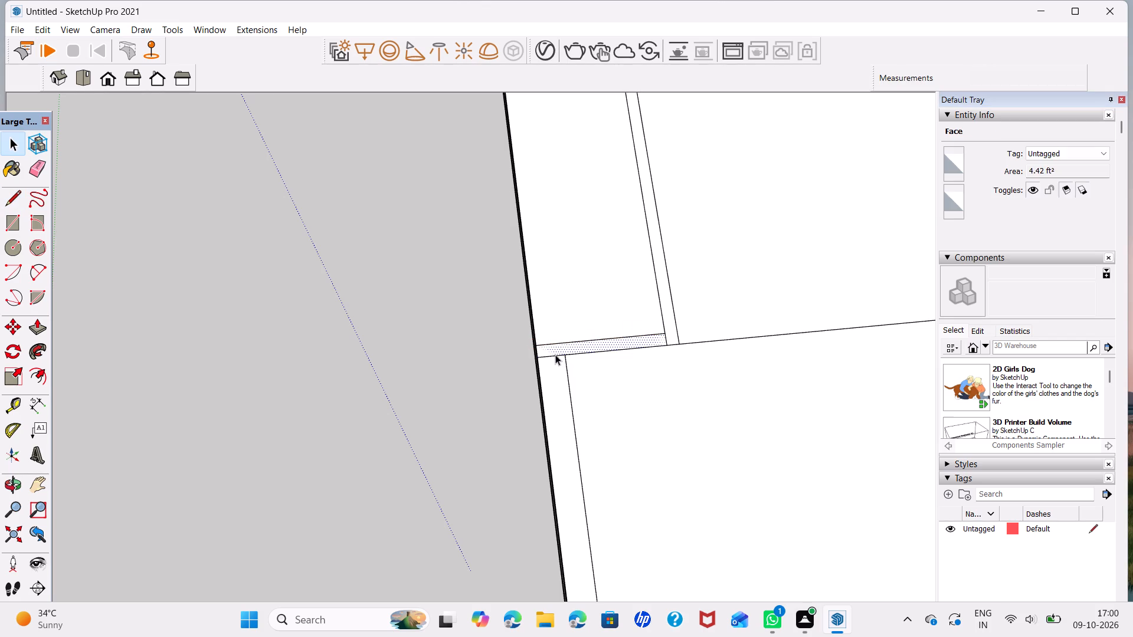
left_click(555, 354)
key("Delete")
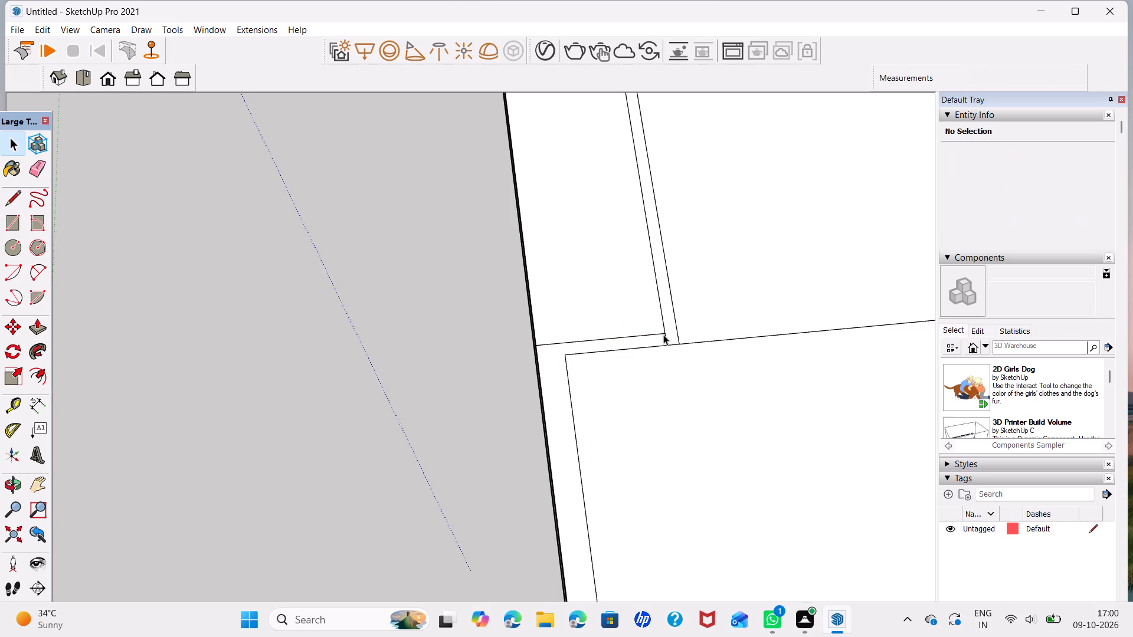
left_click(666, 335)
key("Delete")
Delete the line separating the central hall from the end room, between the strip's partition and the corner room.
scroll(698, 373, "down", 10)
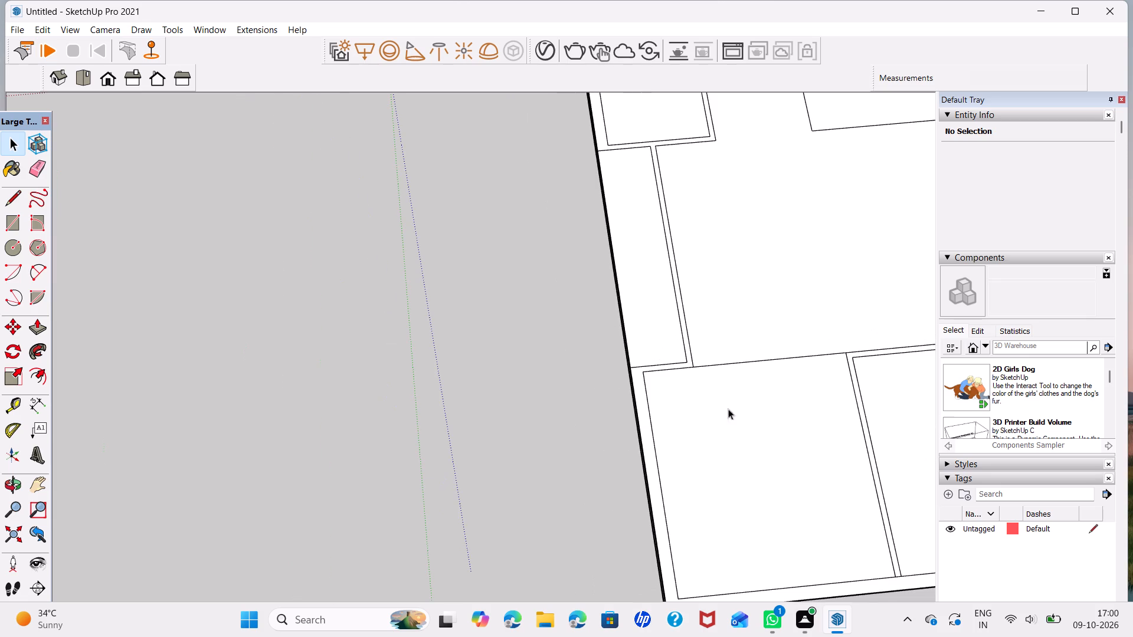
left_click(778, 360)
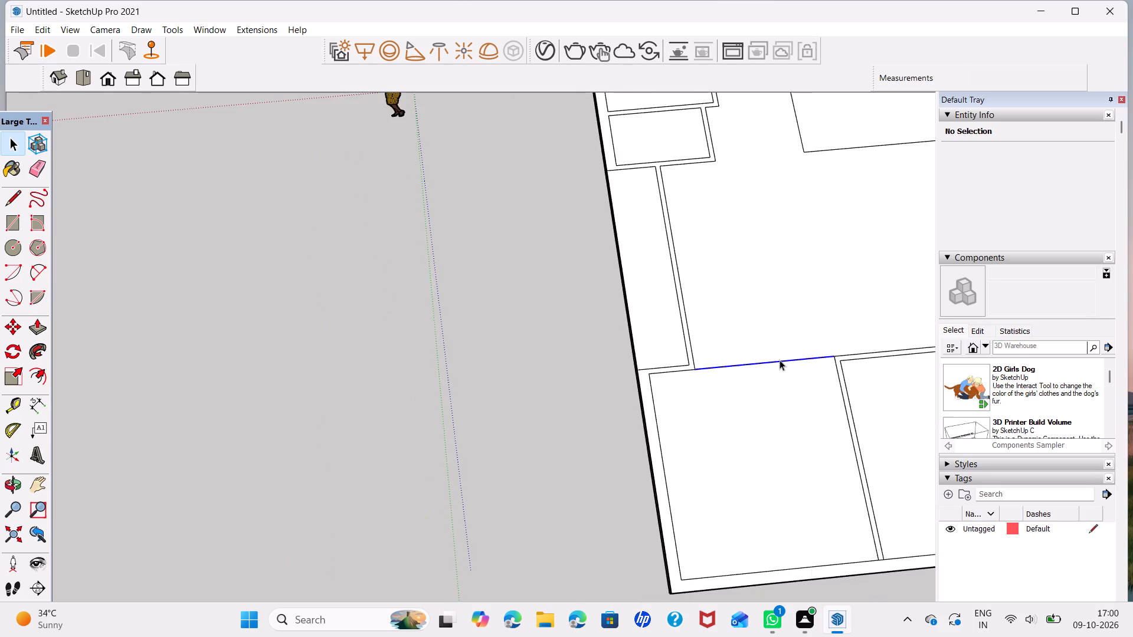
key("Delete")
Delete the short edges where the corner room's two 4" partitions meet the outer wall.
scroll(775, 400, "down", 2)
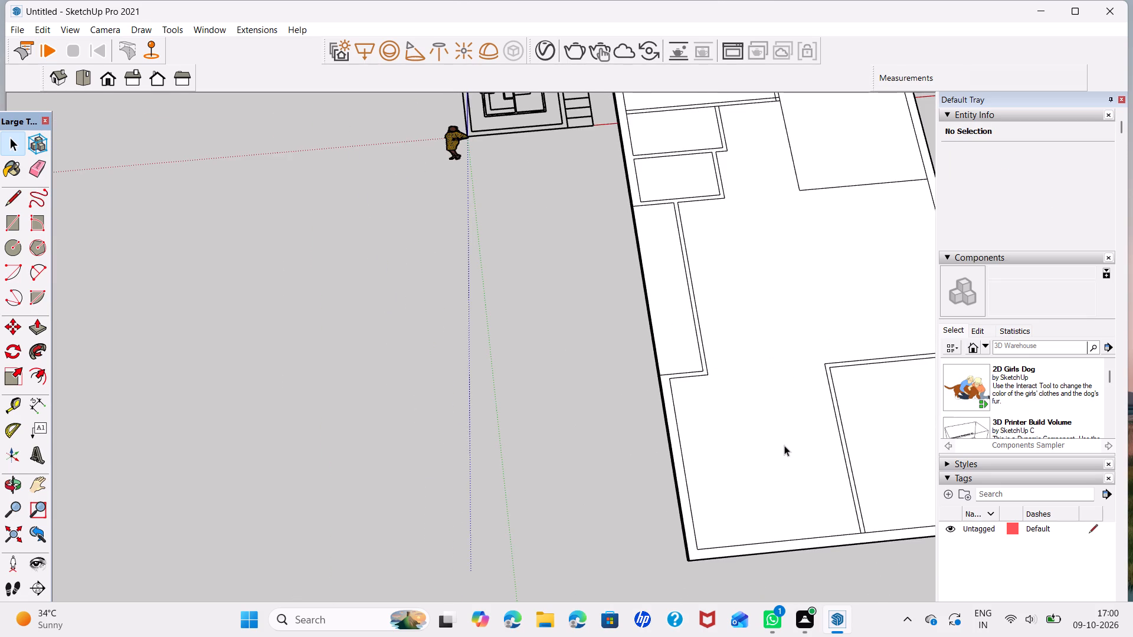
middle_click_drag(784, 445, 646, 395)
scroll(718, 490, "up", 4)
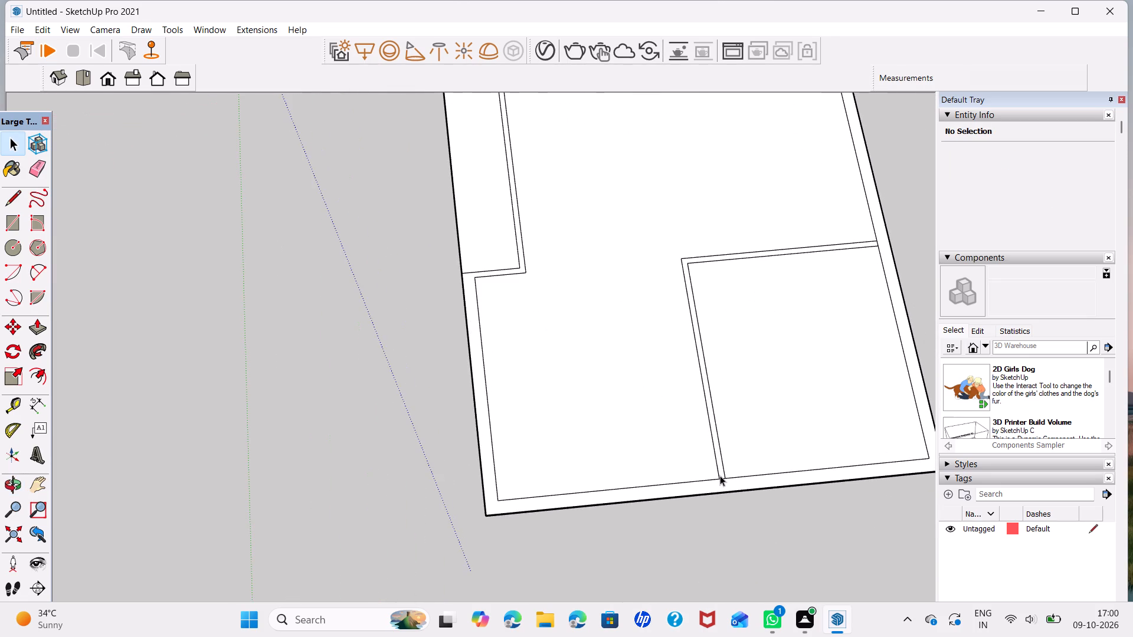
left_click(721, 477)
key("Delete")
scroll(729, 468, "down", 5)
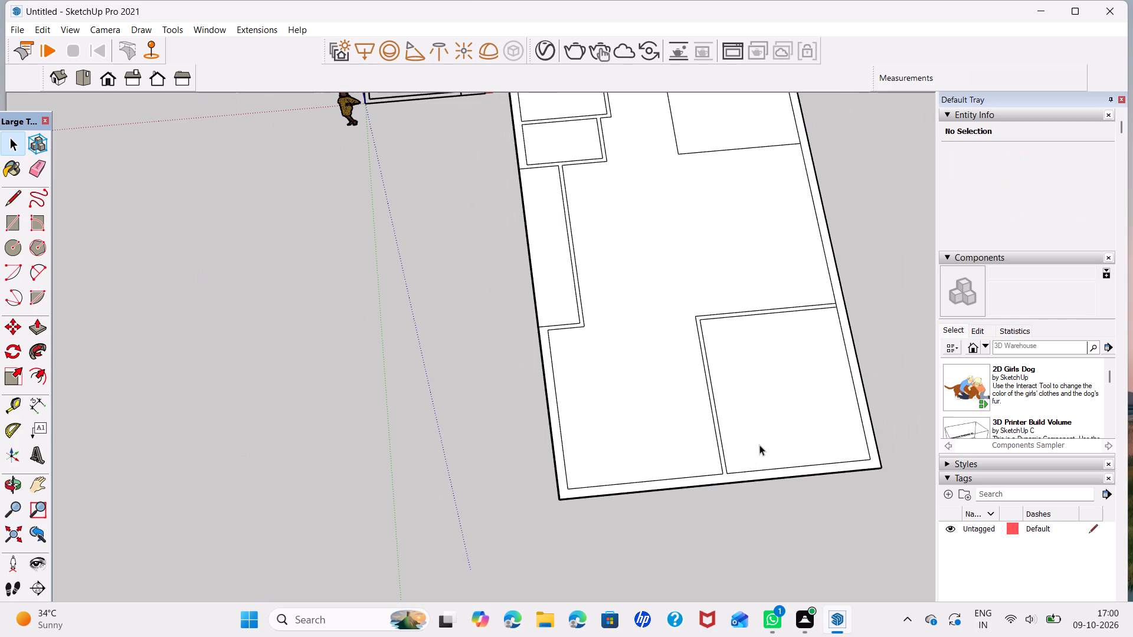
middle_click_drag(768, 439, 608, 444, "shift")
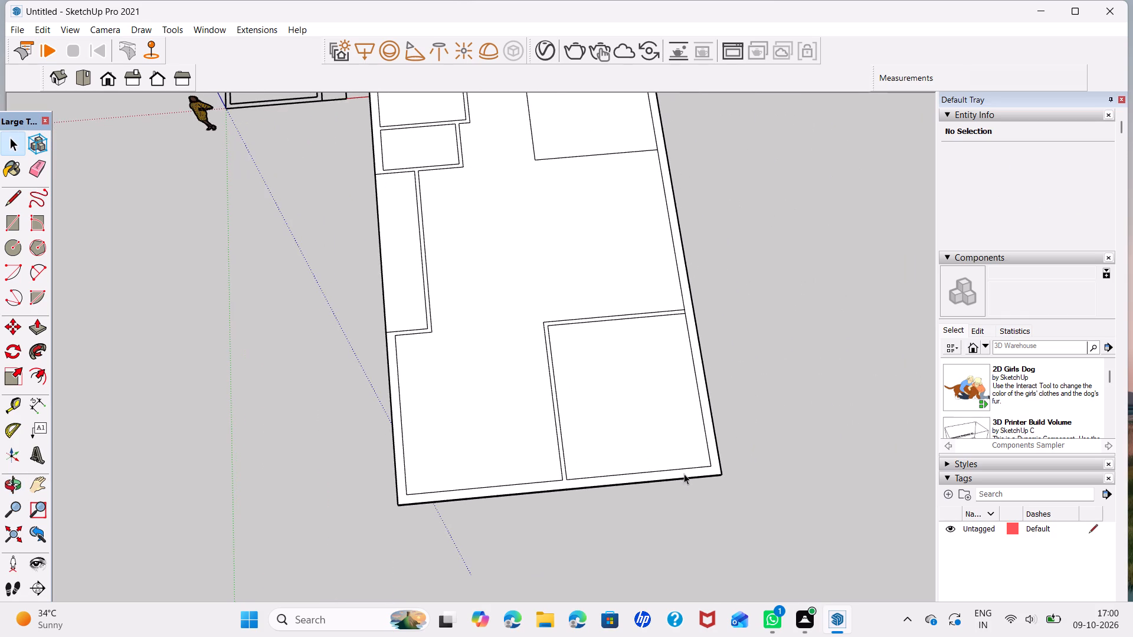
scroll(677, 314, "up", 5)
left_click(689, 311)
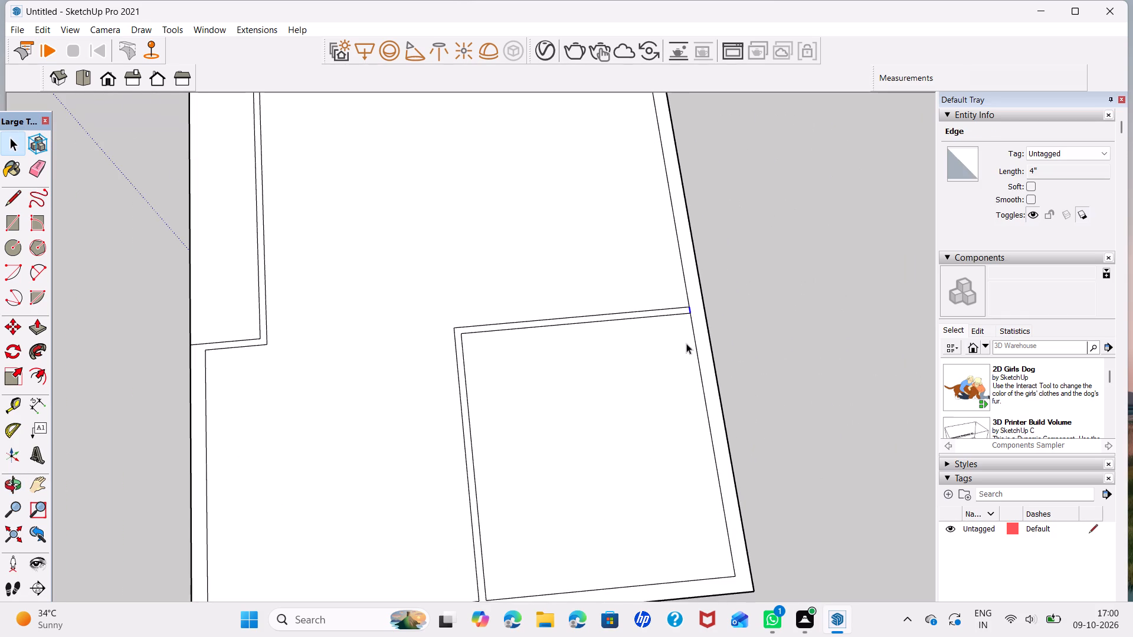
key("Delete")
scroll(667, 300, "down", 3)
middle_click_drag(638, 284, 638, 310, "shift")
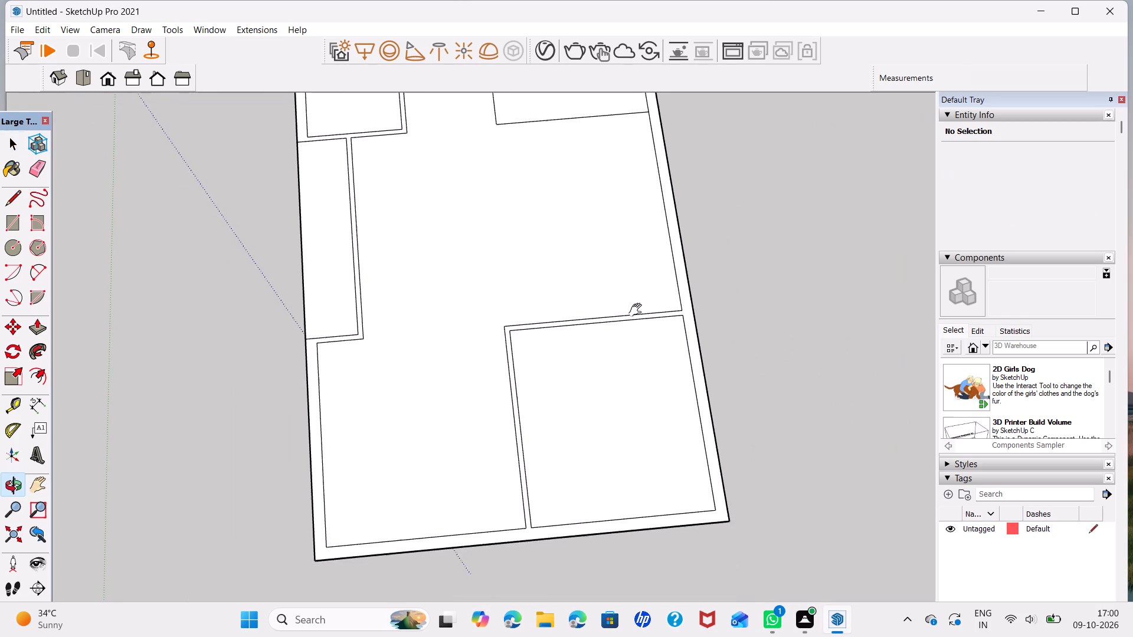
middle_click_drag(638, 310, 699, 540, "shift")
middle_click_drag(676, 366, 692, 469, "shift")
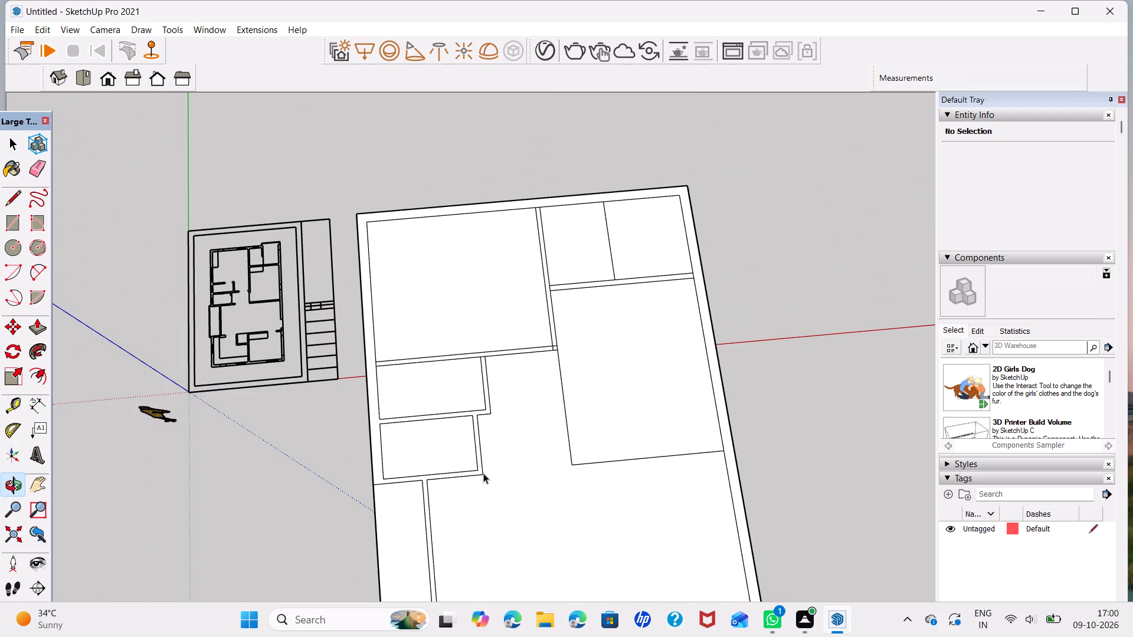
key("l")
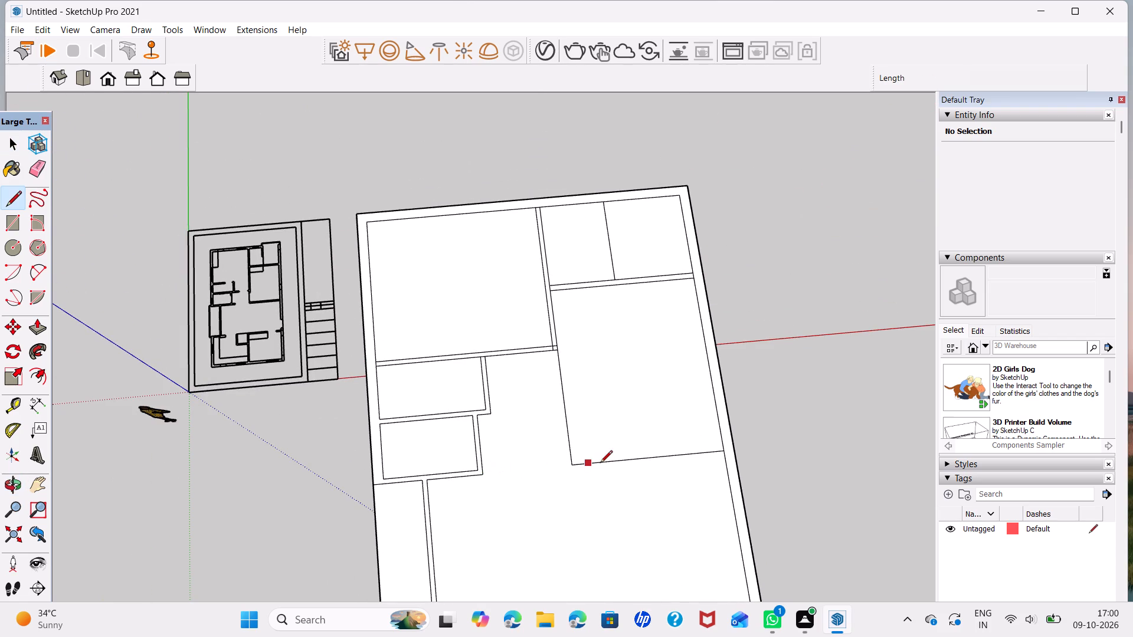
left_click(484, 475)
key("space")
Draw the large room's outer partition edges: 9' from the junction along its side, 4" further, and 11' 4" across to the outer wall.
scroll(554, 361, "up", 1)
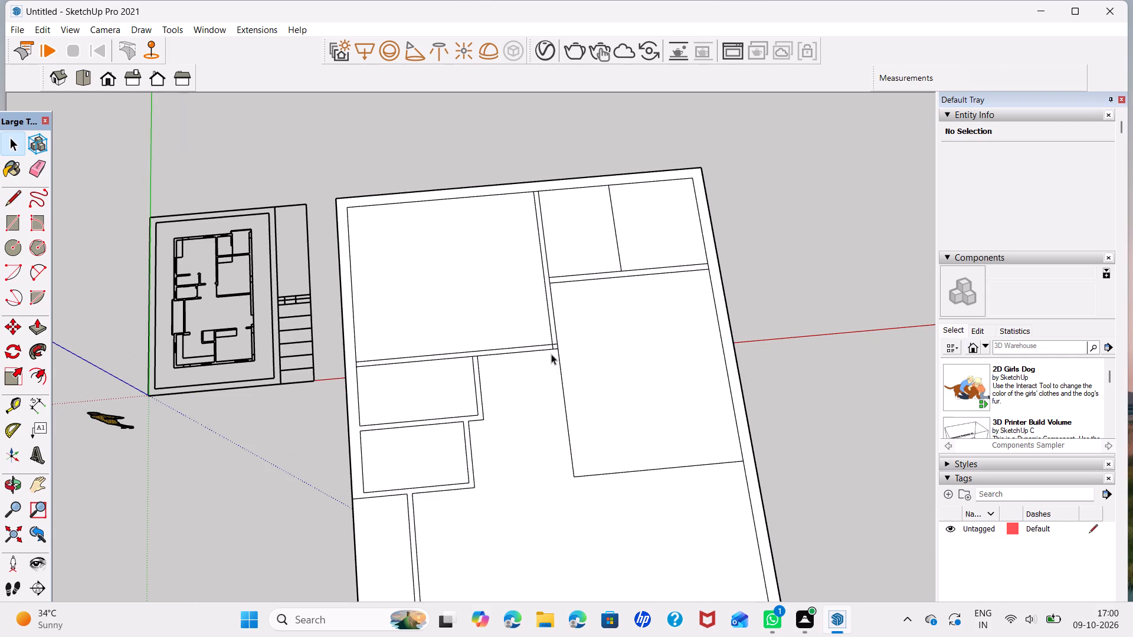
key("l")
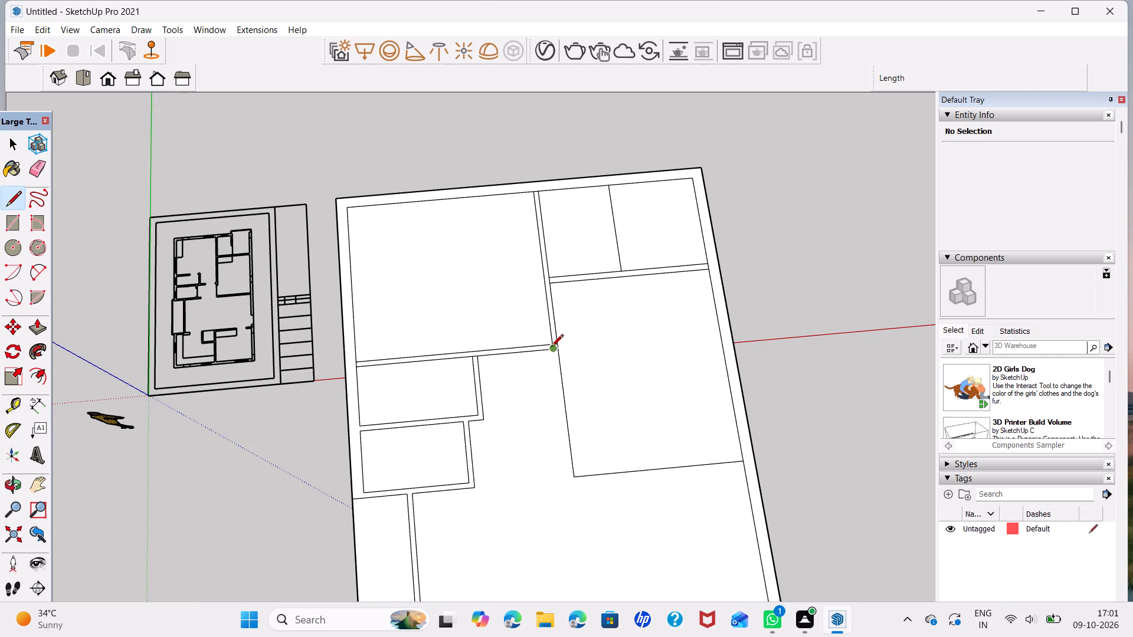
left_click(551, 346)
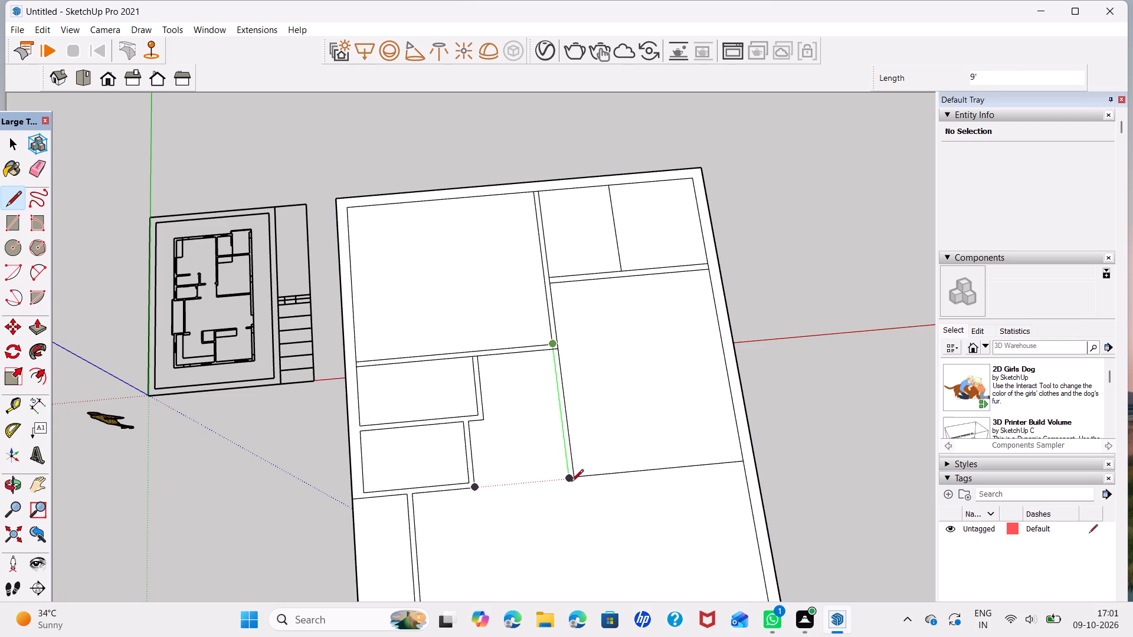
left_click(571, 482)
left_click(572, 490)
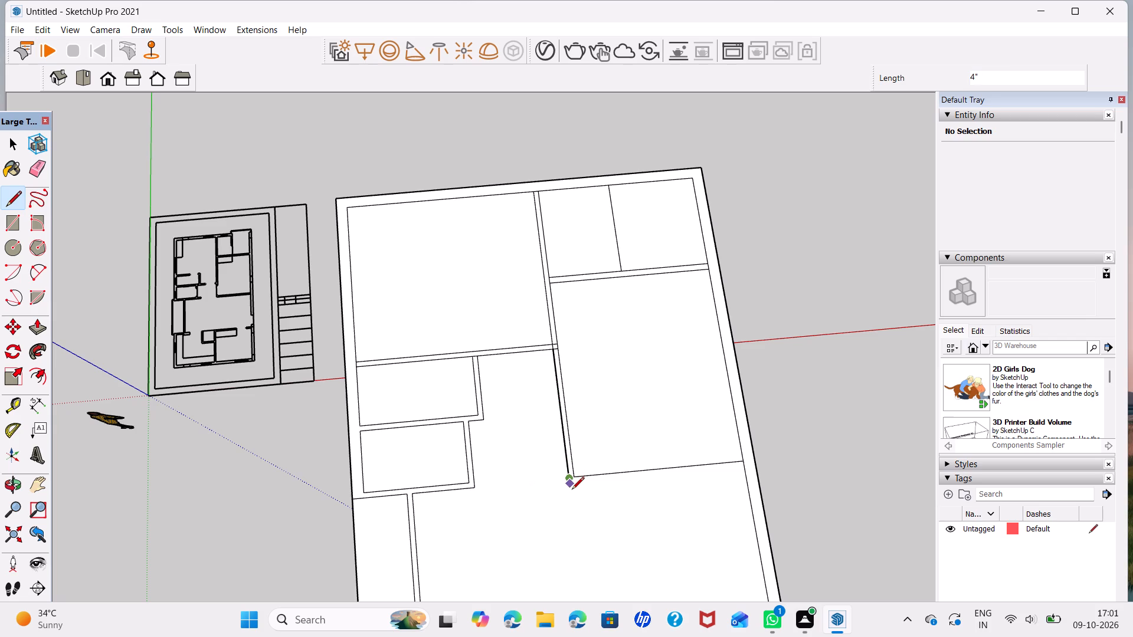
left_click(743, 472)
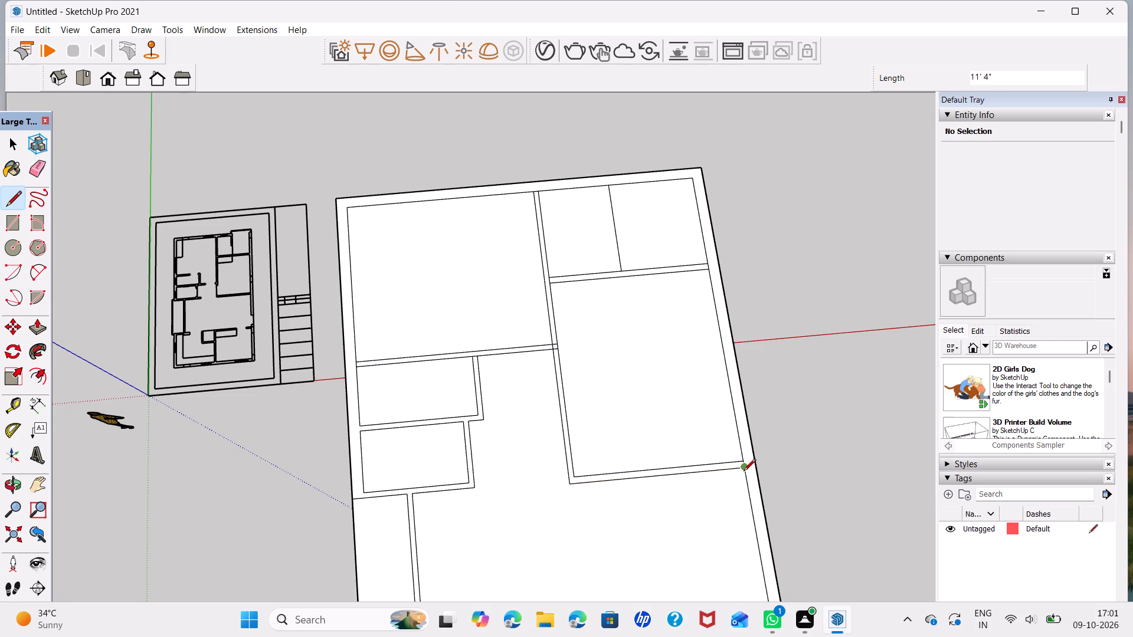
Delete the short edge dividing the large room's new partition from the outer wall.
key("space")
scroll(743, 462, "up", 3)
left_click(743, 462)
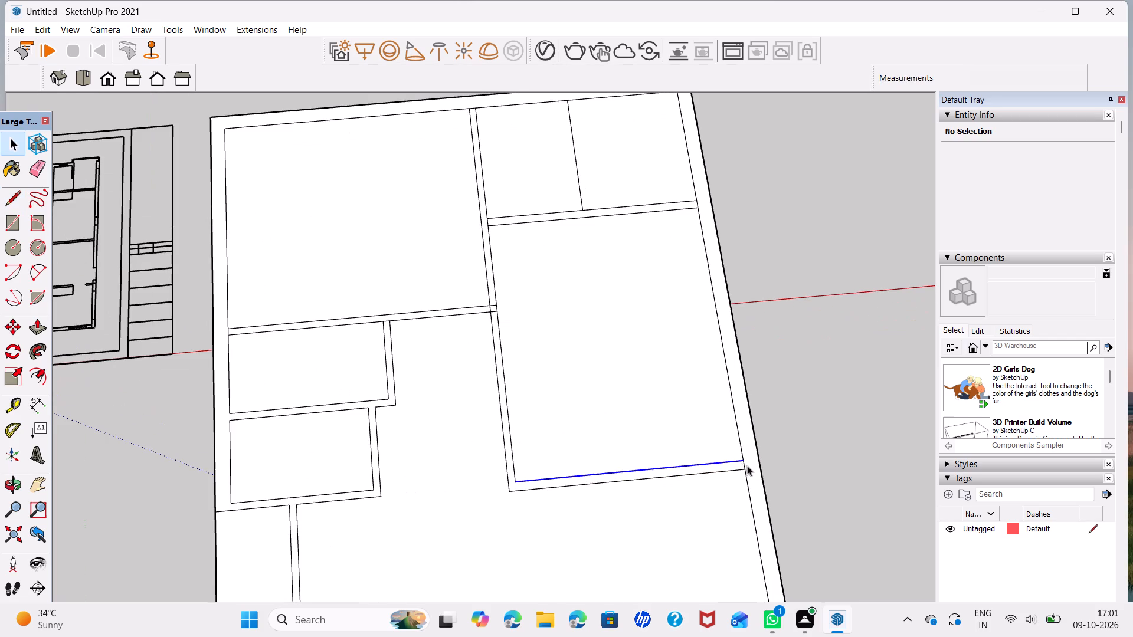
left_click(746, 465)
left_click(745, 462)
key("Delete")
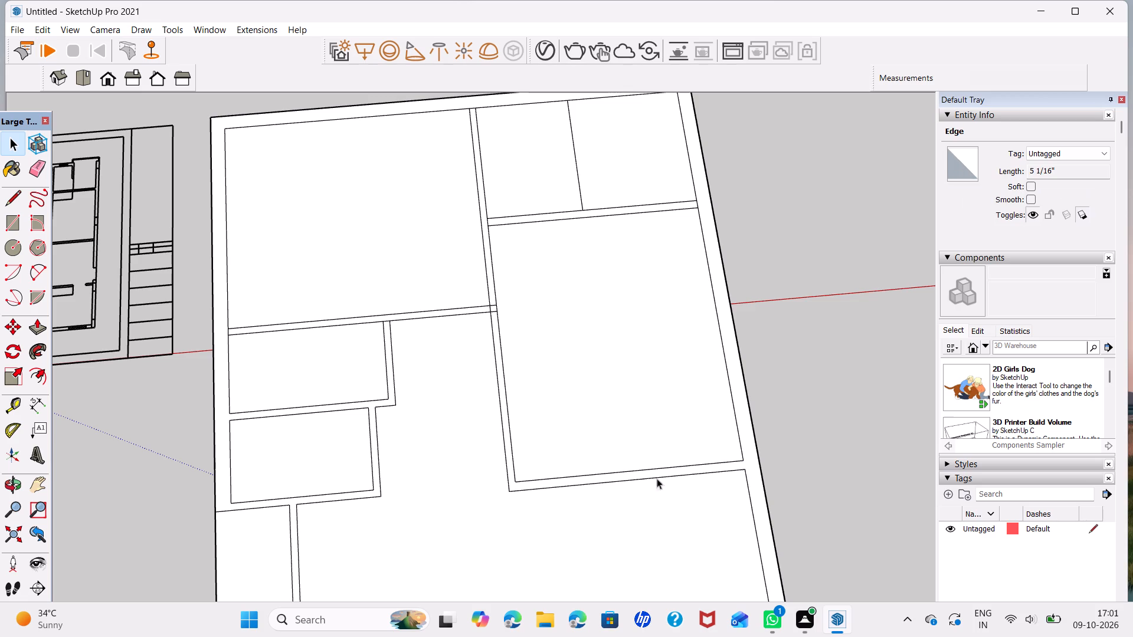
Delete the short edges crossing the partition junction between the two largest rooms.
scroll(490, 307, "up", 4)
left_click(490, 307)
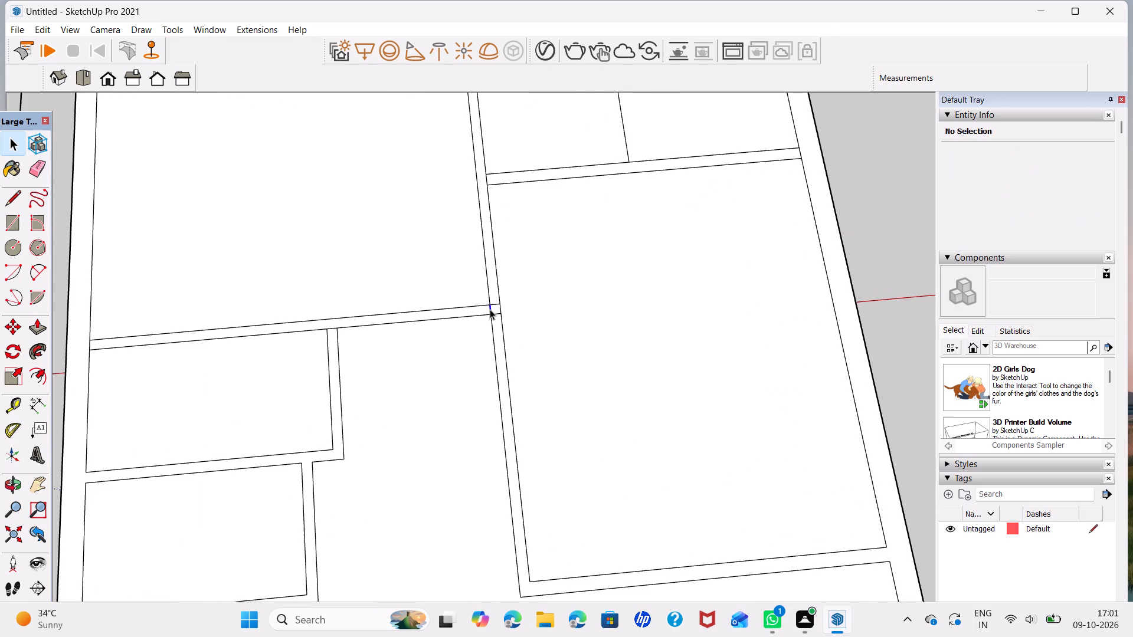
key("Delete")
left_click(495, 301)
left_click(496, 313)
key("Delete")
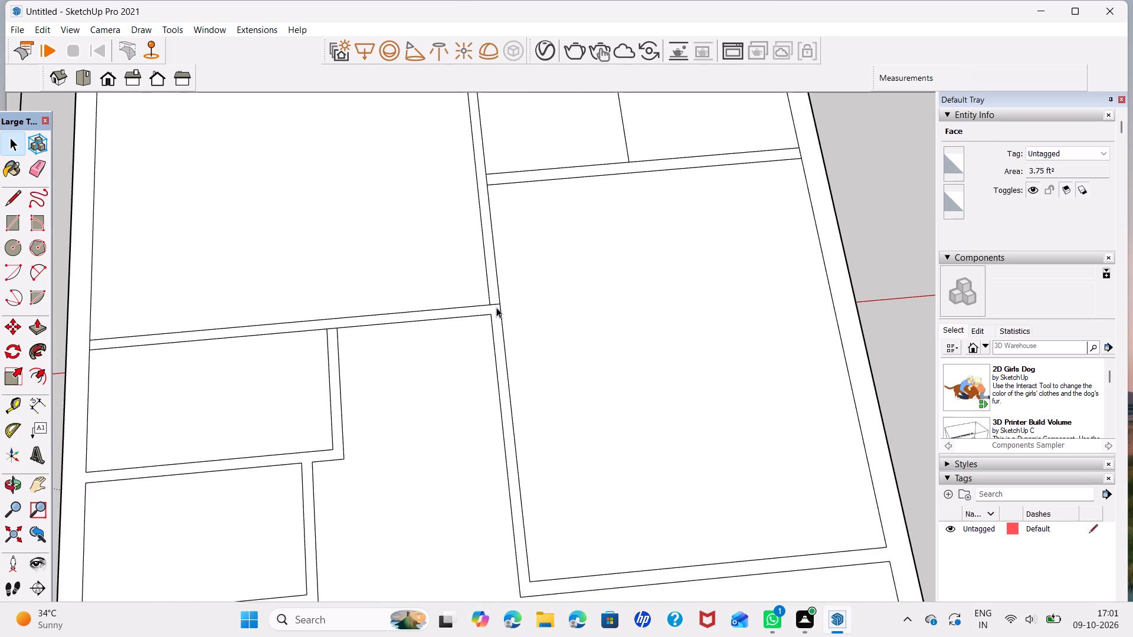
left_click(495, 303)
key("Delete")
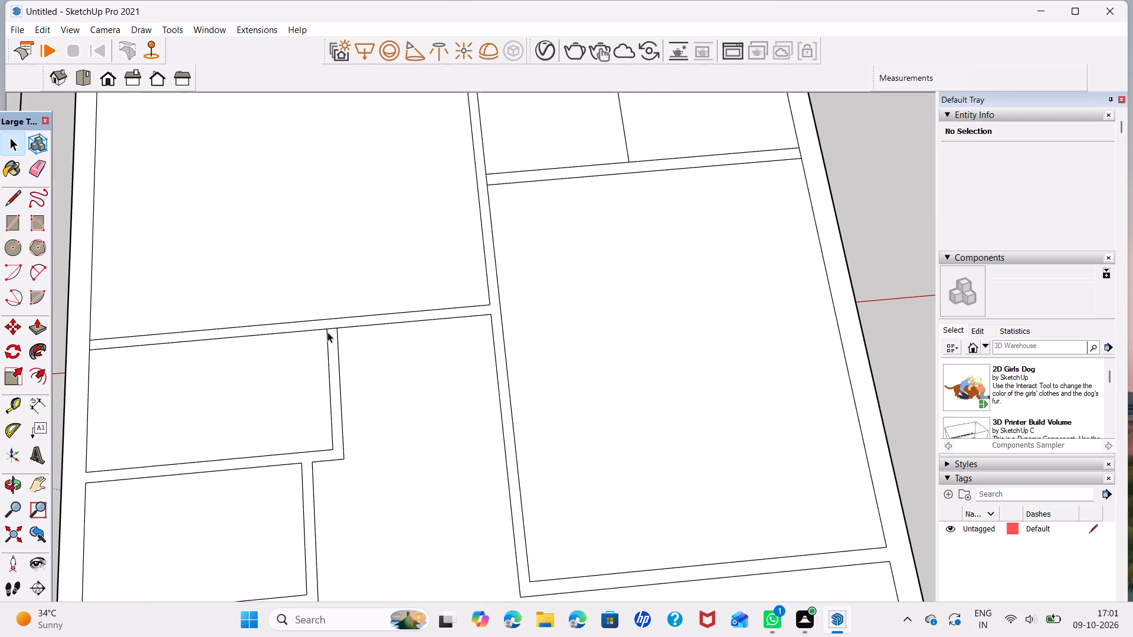
Delete the short edges at both ends of the upper small room's shared wall, at its side partition and the outer wall.
left_click(330, 329)
key("Delete")
scroll(374, 449, "down", 2)
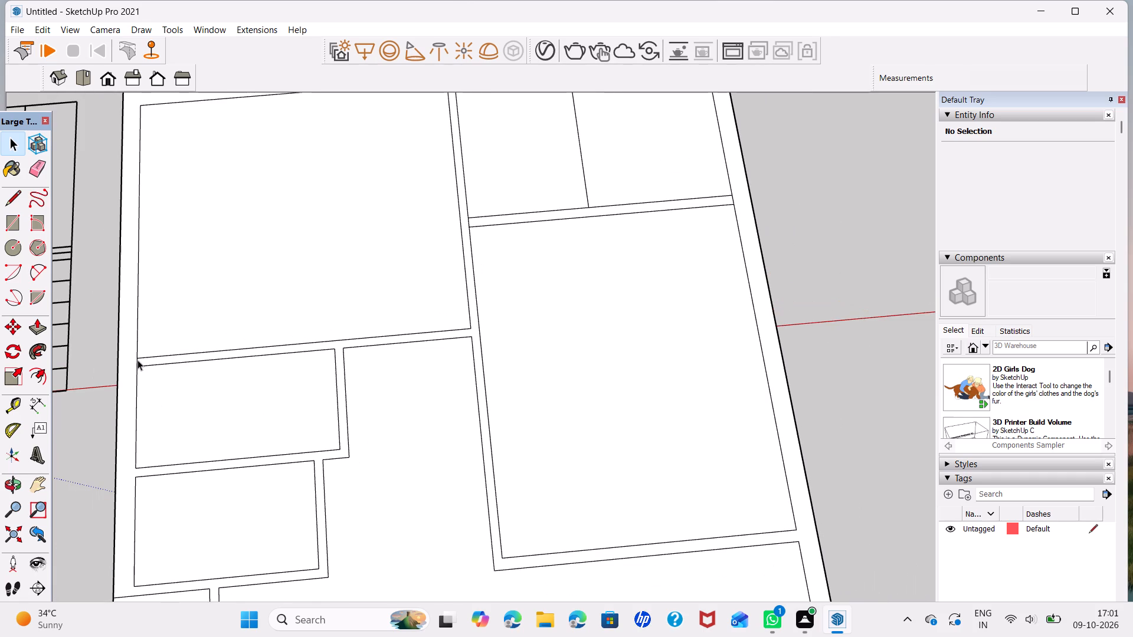
scroll(137, 360, "up", 1)
left_click(137, 360)
key("Delete")
scroll(350, 329, "down", 3)
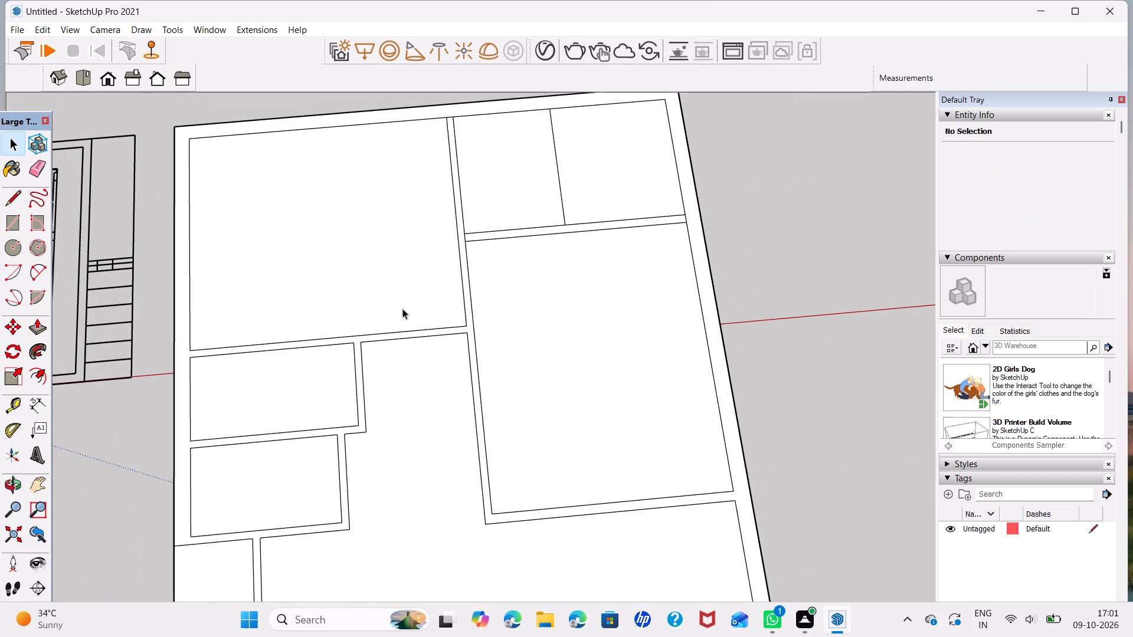
Delete the short edges at both ends of the partition between the two small rooms and the large room below them.
scroll(464, 232, "up", 2)
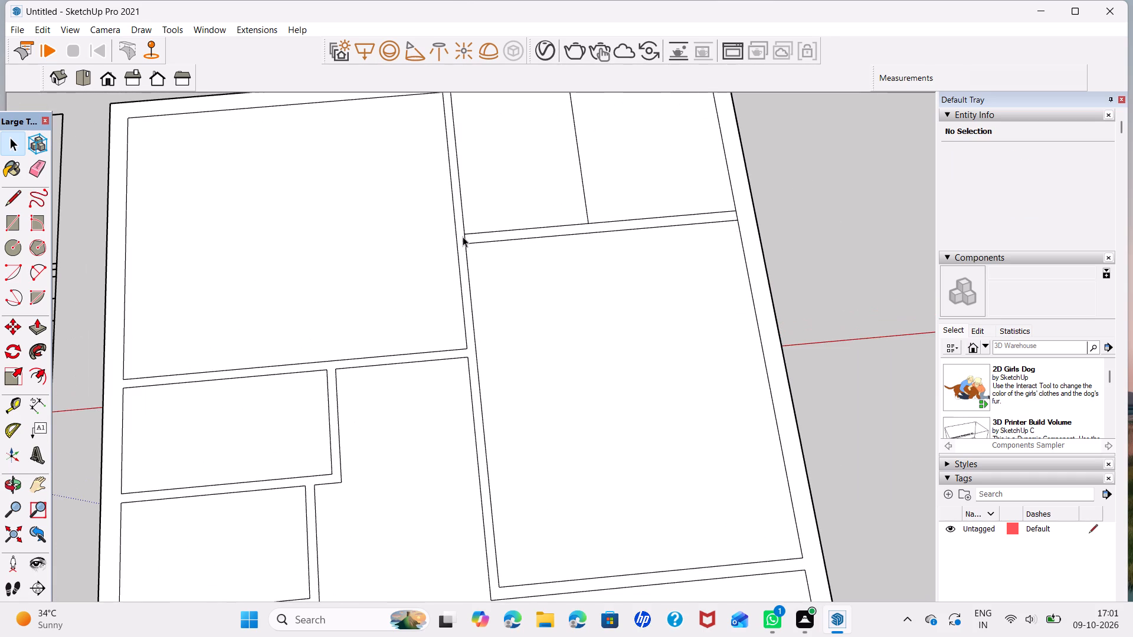
left_click(466, 240)
key("Delete")
scroll(536, 266, "down", 2)
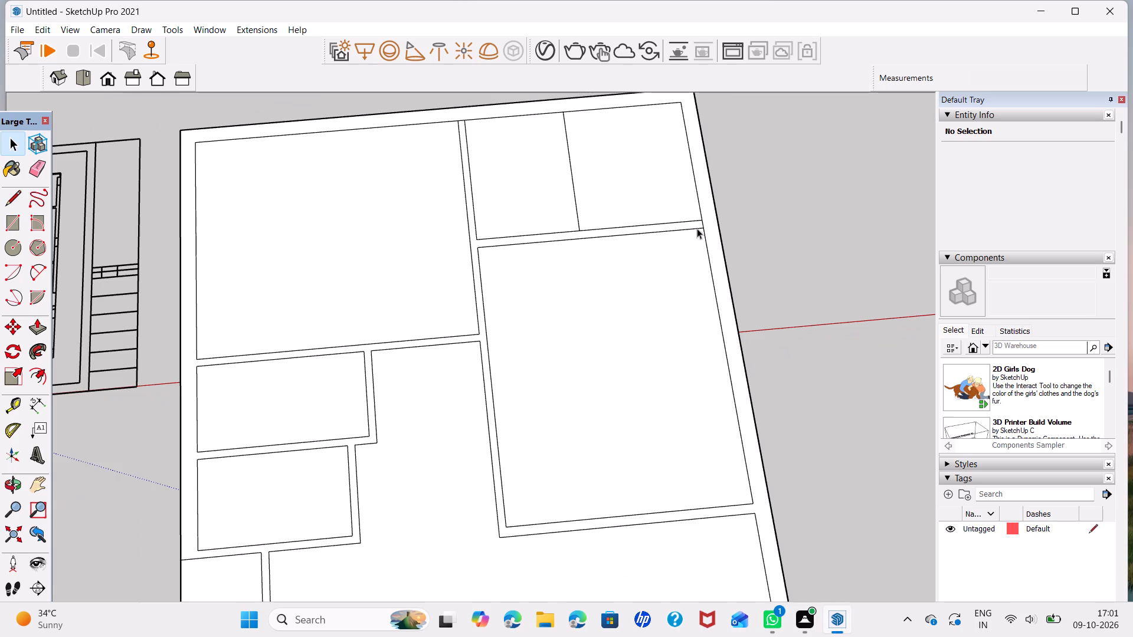
scroll(685, 228, "up", 2)
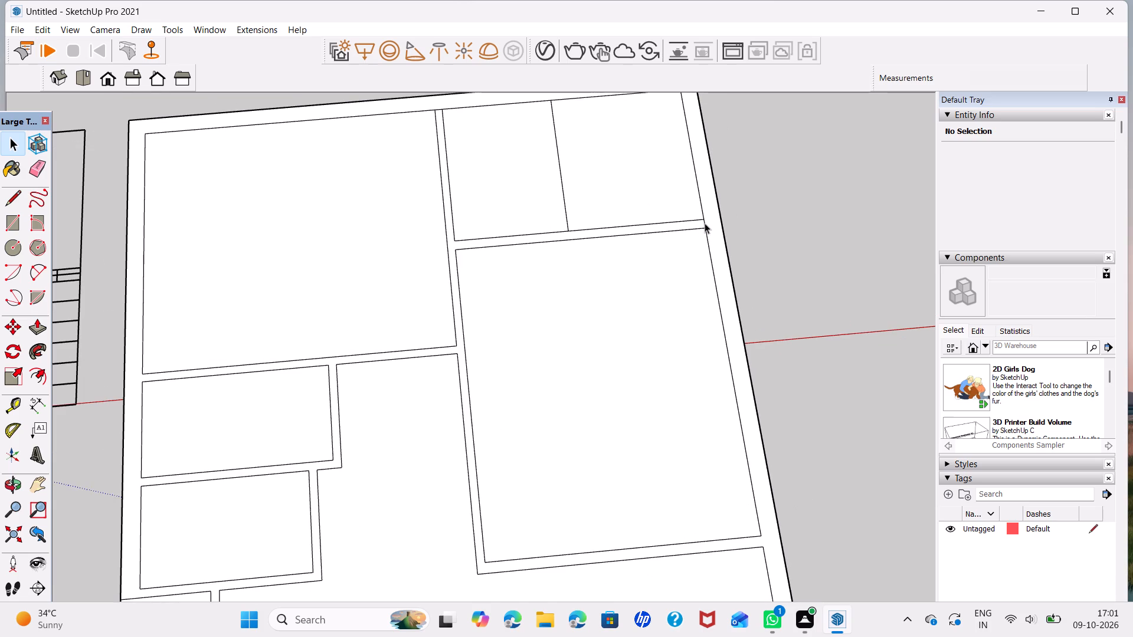
left_click(706, 224)
key("Delete")
scroll(685, 238, "down", 2)
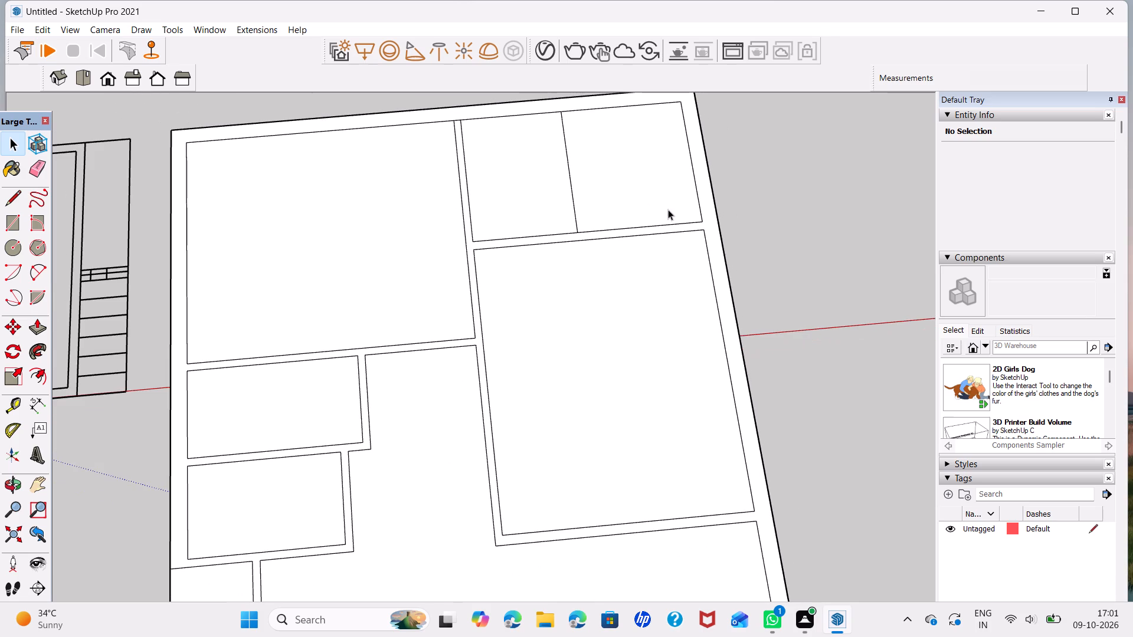
Delete the 4" edge where the partition between the corner large room and the small rooms meets the outer wall.
middle_click_drag(686, 245, 748, 450, "shift")
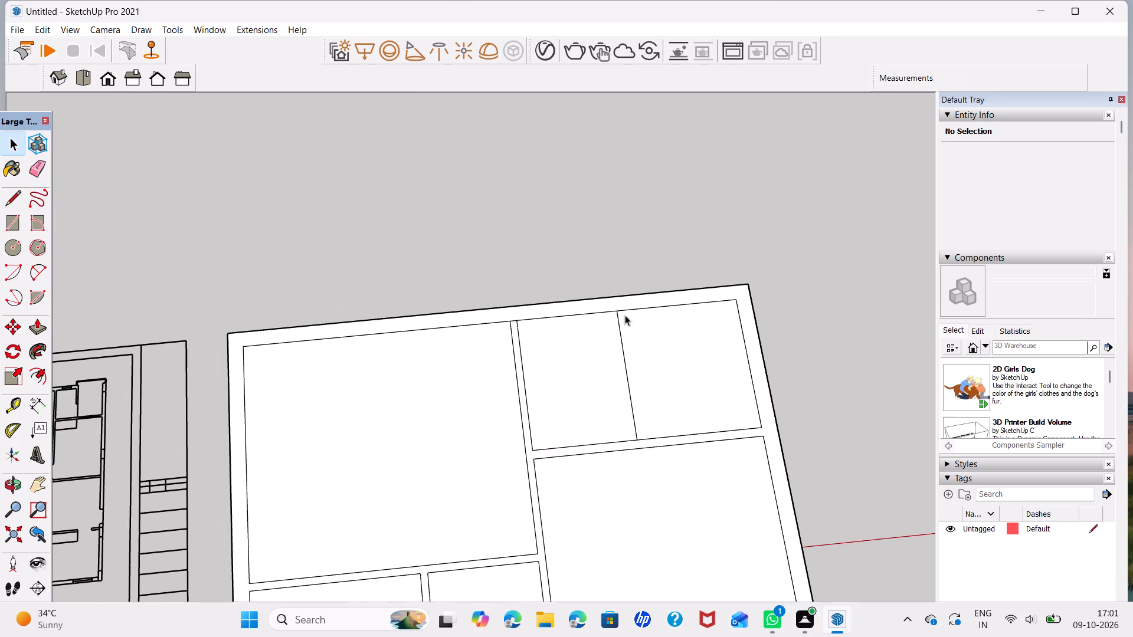
scroll(514, 321, "up", 3)
left_click(514, 321)
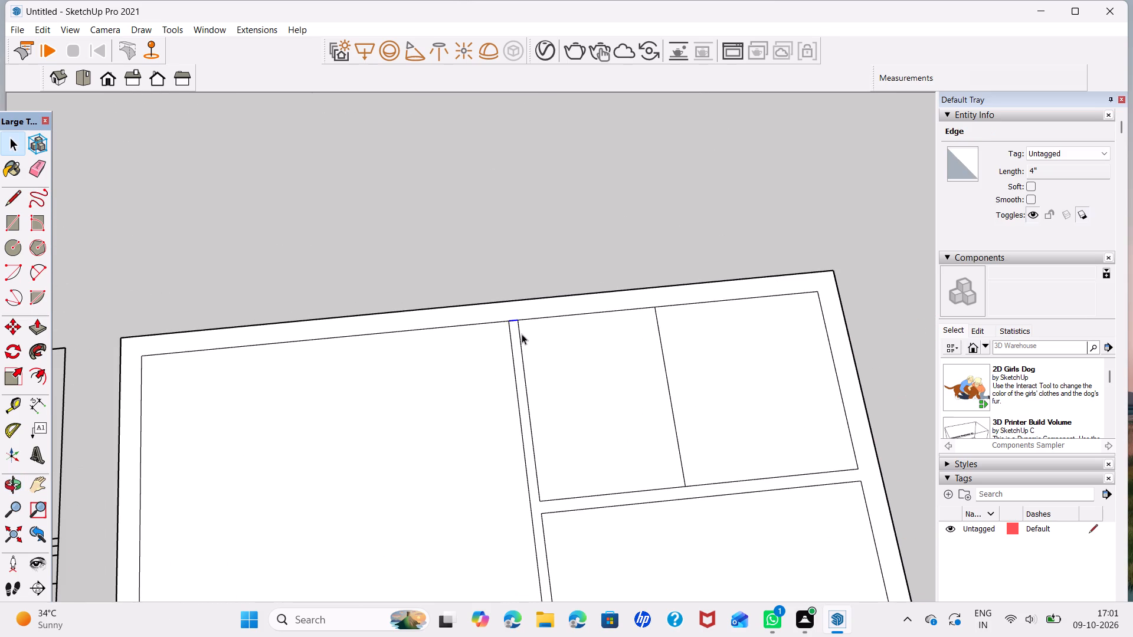
key("Delete")
Draw the second edge of the partition between the two small rooms, 4" from the existing dividing line.
key("l")
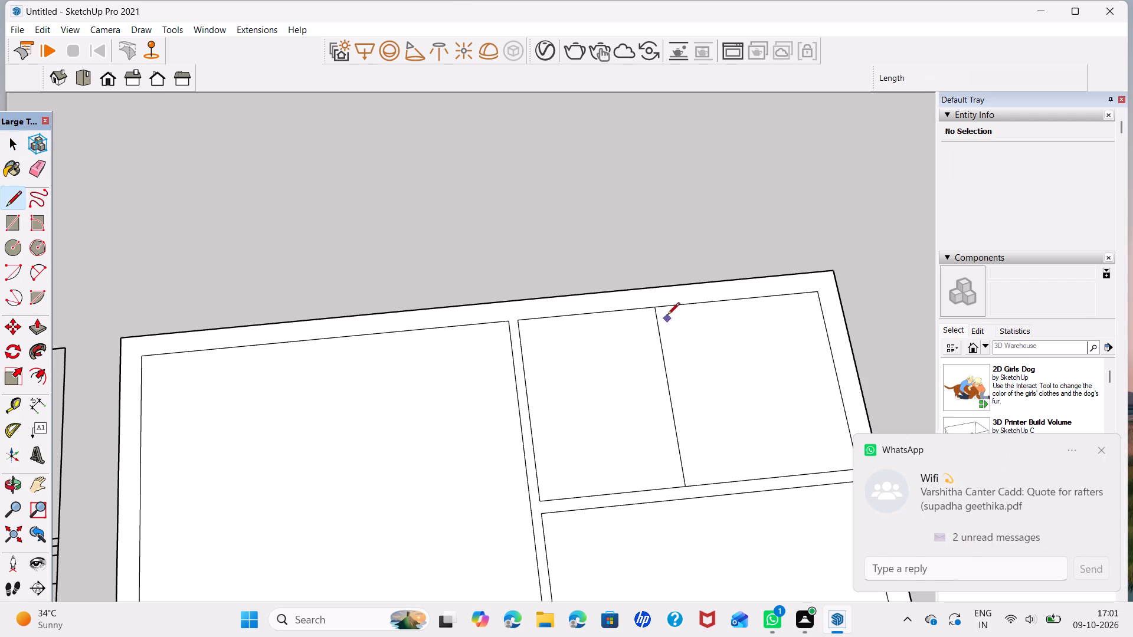
left_click(659, 308)
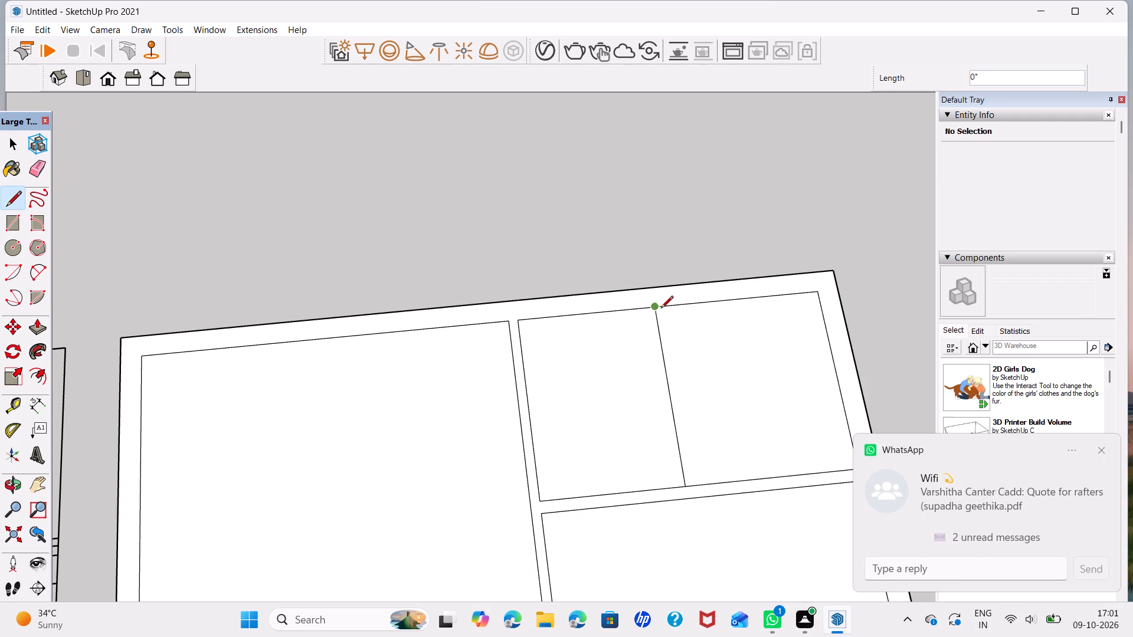
left_click(666, 304)
left_click(665, 307)
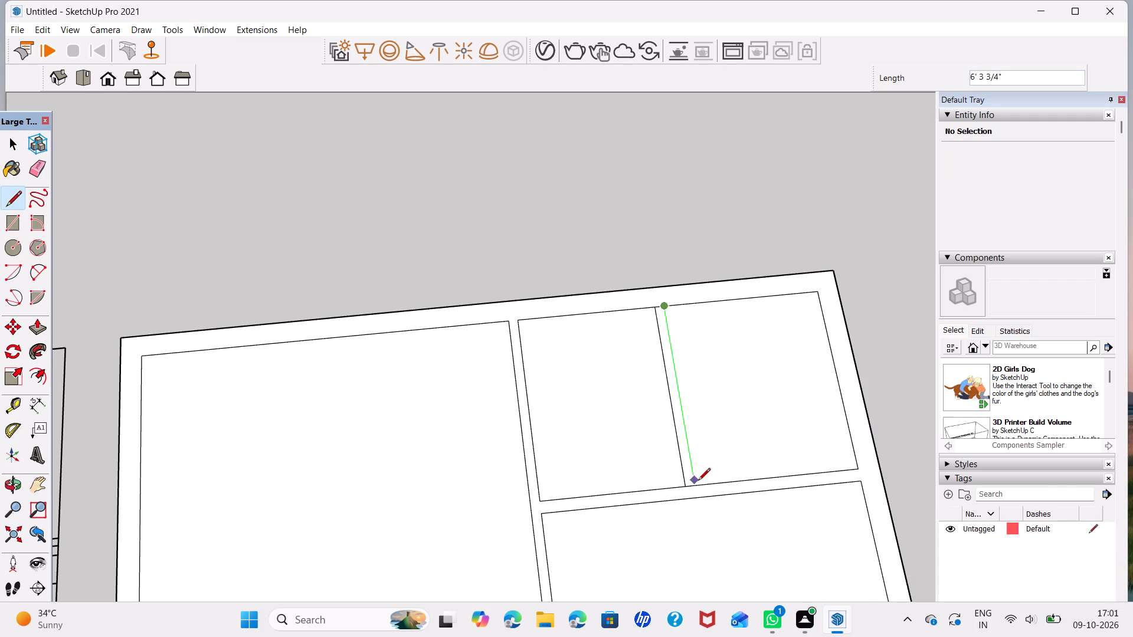
left_click(698, 481)
key("space")
Delete the 4" edges at both ends of the partition between the two small rooms.
left_click(692, 488)
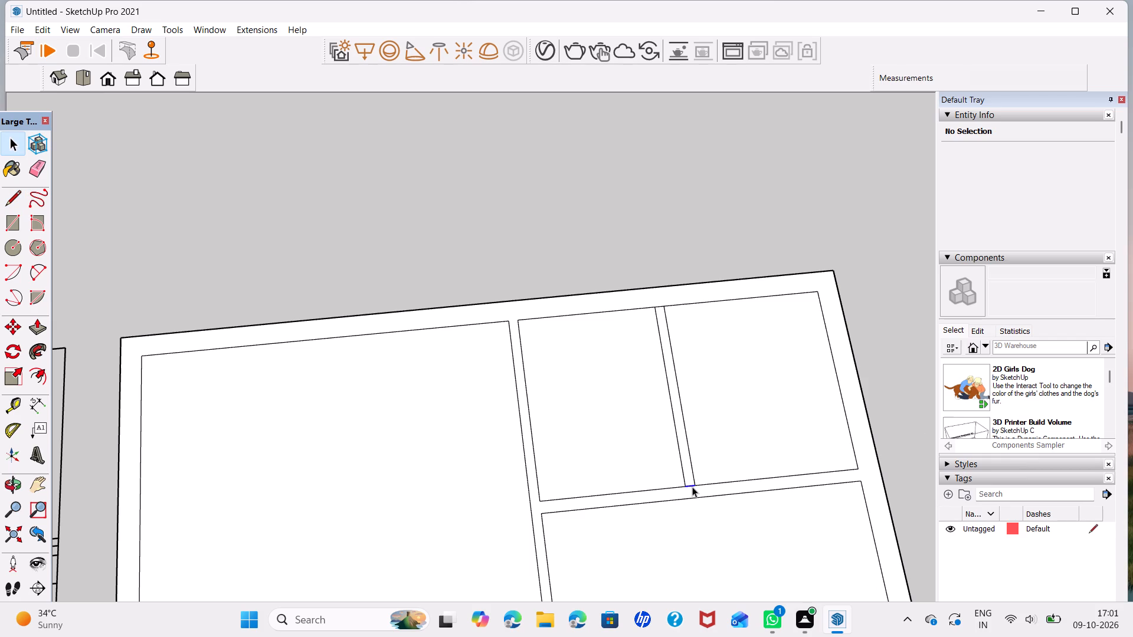
key("Delete")
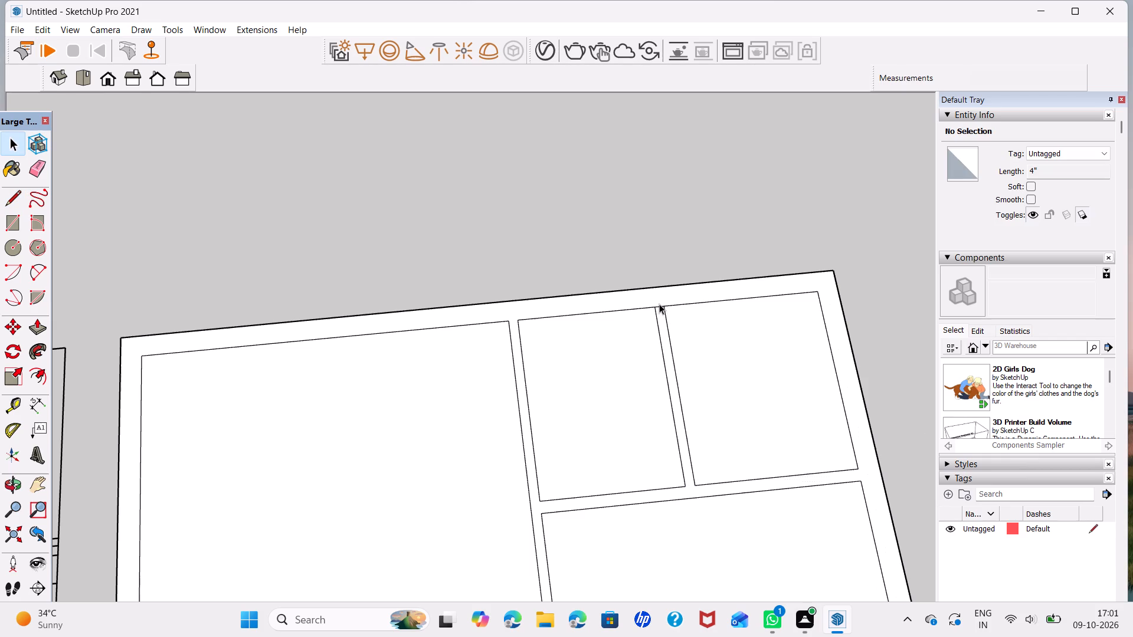
left_click(659, 304)
left_click(660, 307)
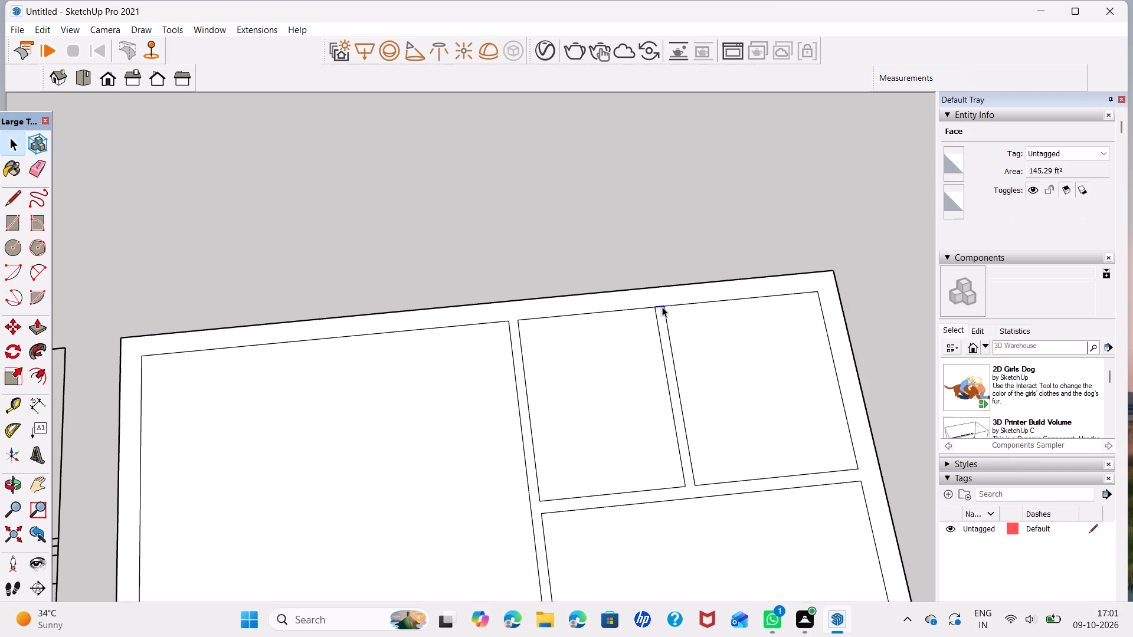
key("Delete")
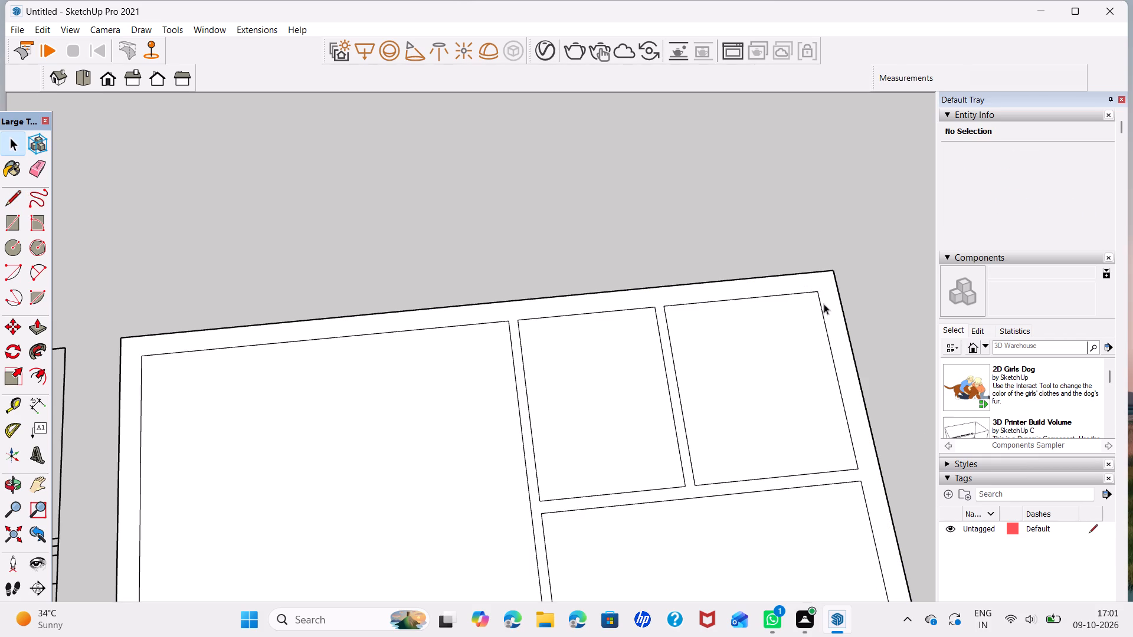
Open the outer wall at the small corner room: draw edges across its thickness from both inner corners and delete the inner wall edge between them.
key("l")
left_click(816, 295)
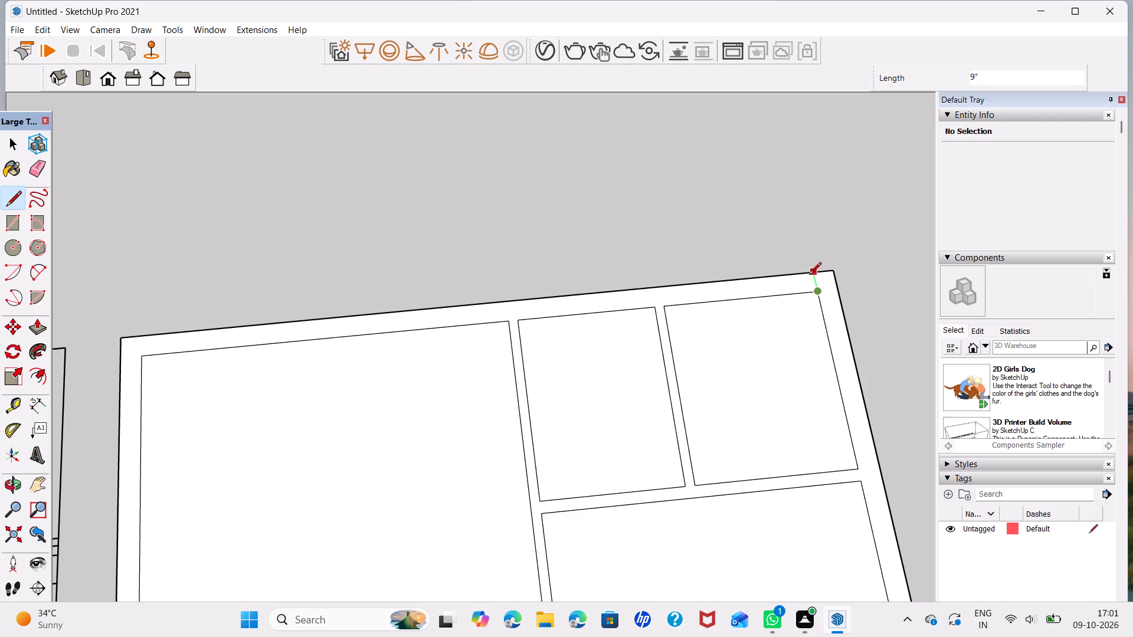
left_click(809, 275)
key("space")
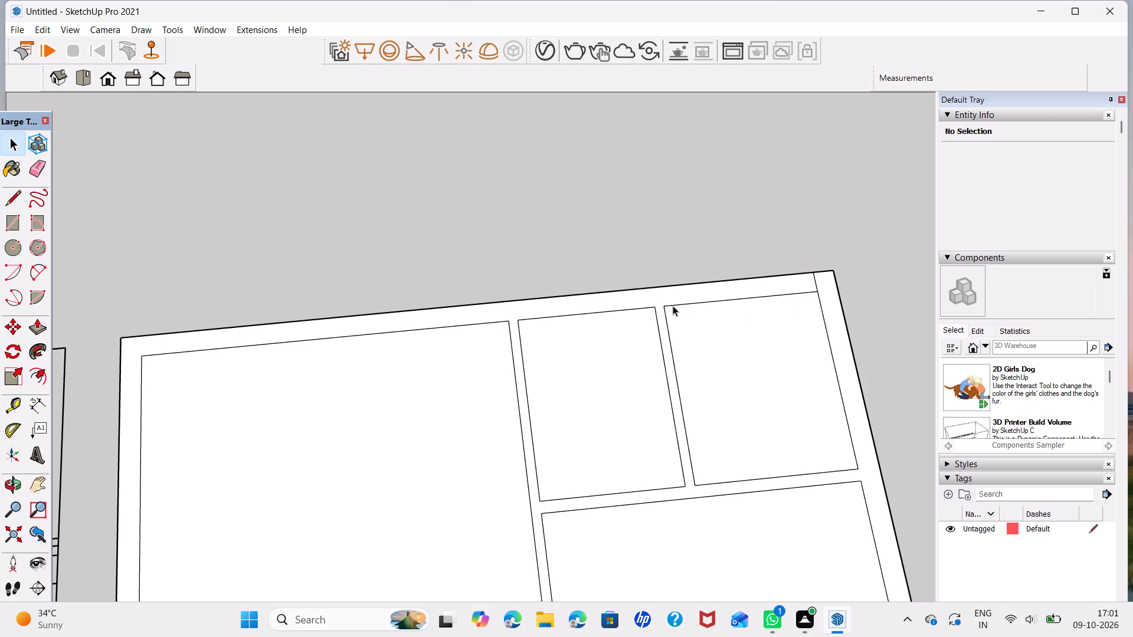
key("space")
key("l")
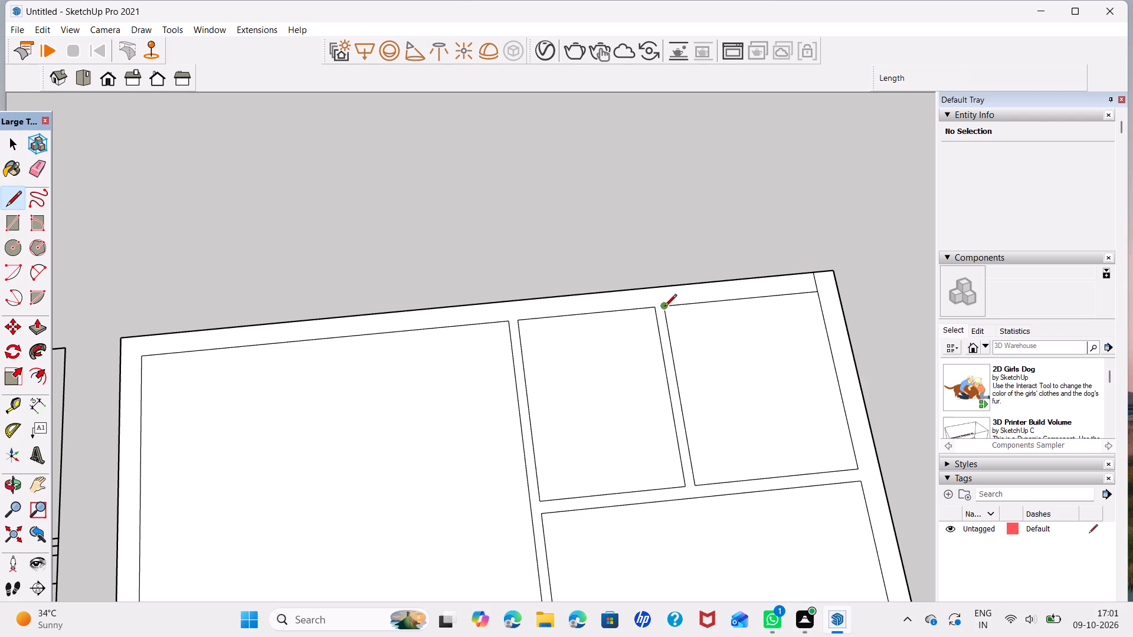
left_click(664, 306)
left_click(664, 284)
key("space")
left_click(719, 300)
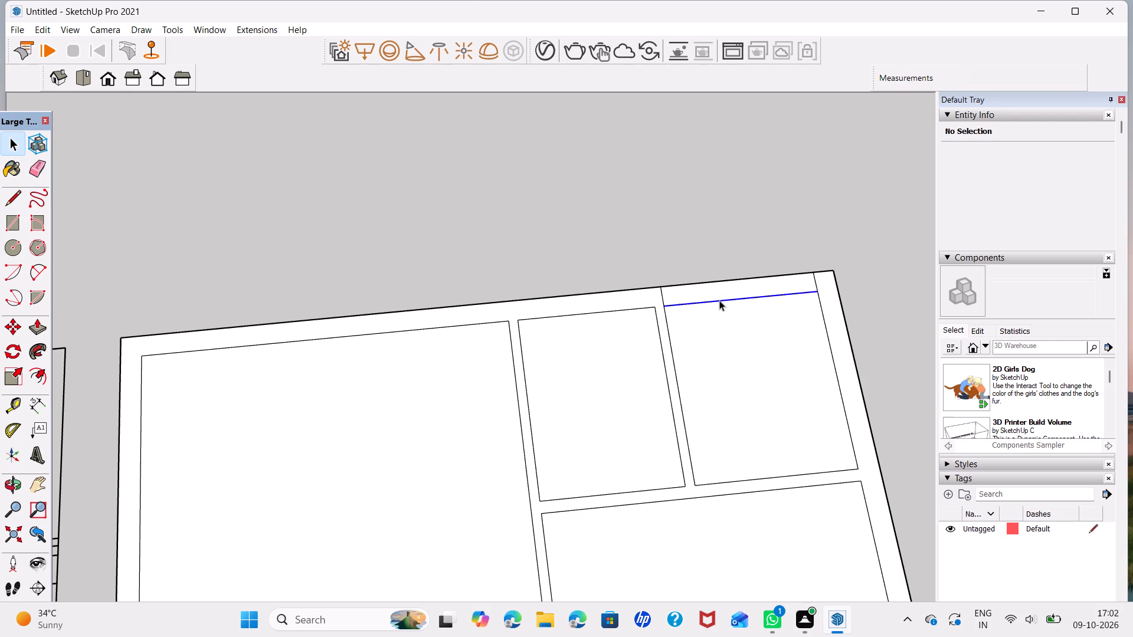
key("Delete")
Draw a stub partition's inner outline from the lower room's free corner: 3'6" along its side, 4' out, 3'6" back, and 4" across the end.
scroll(781, 419, "down", 2)
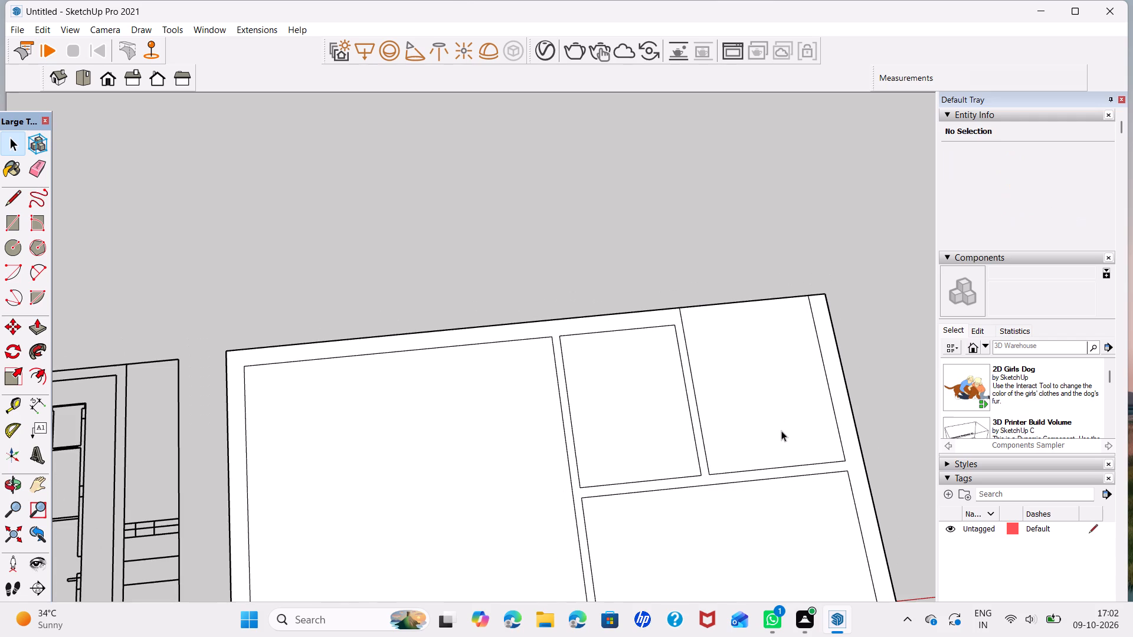
scroll(765, 443, "down", 4)
middle_click_drag(738, 504, 674, 266, "shift")
scroll(652, 311, "down", 2)
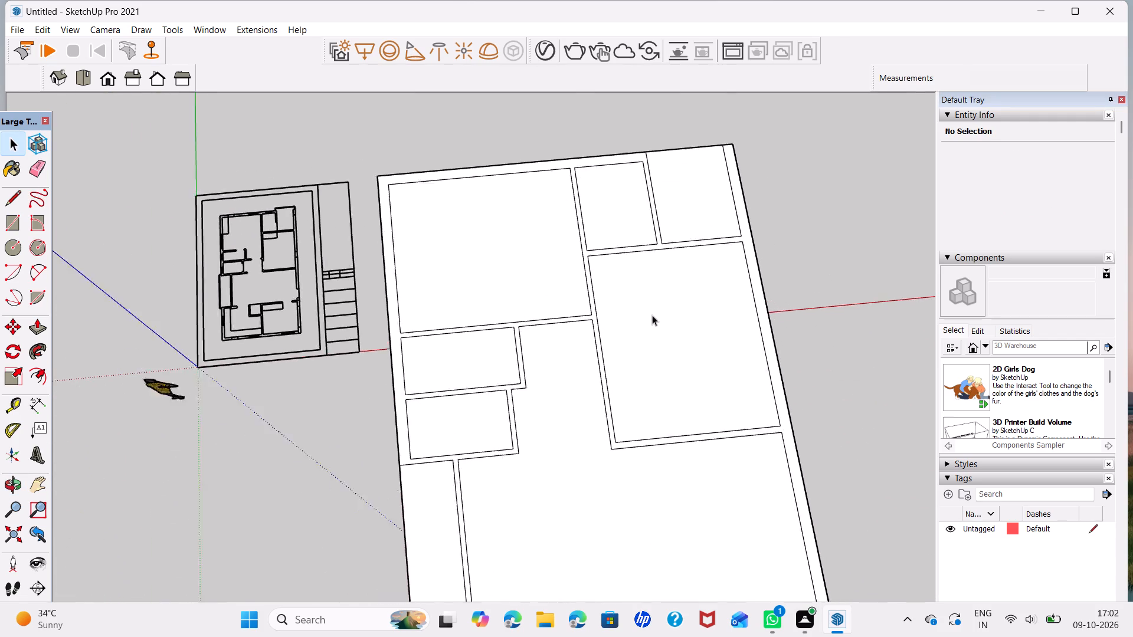
scroll(652, 315, "down", 1)
middle_click_drag(686, 477, 647, 322, "shift")
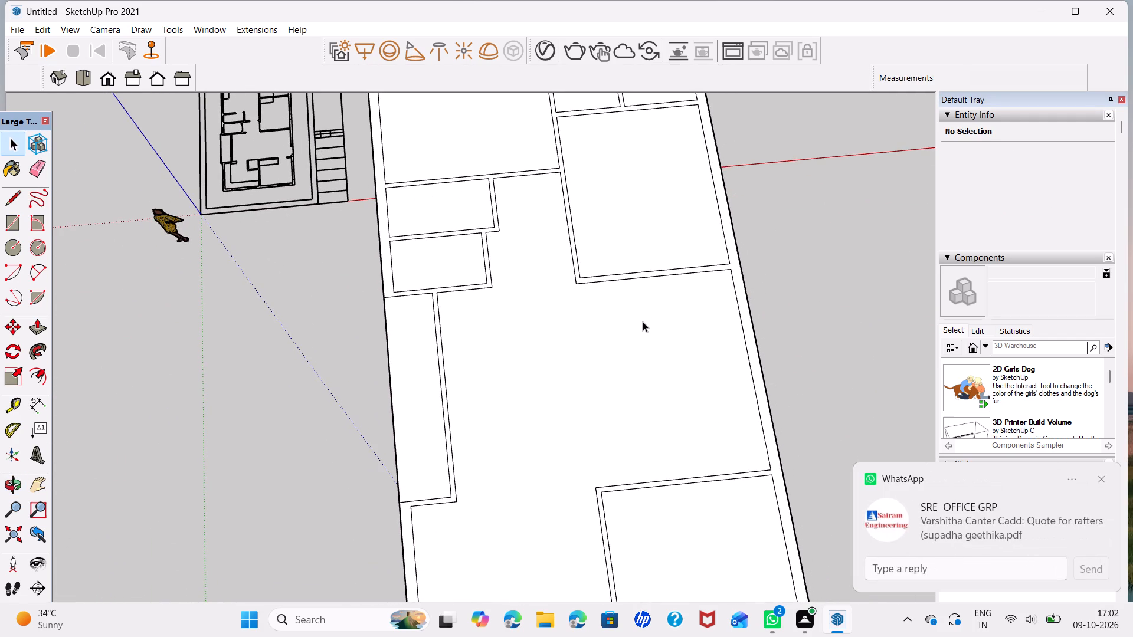
scroll(633, 399, "down", 1)
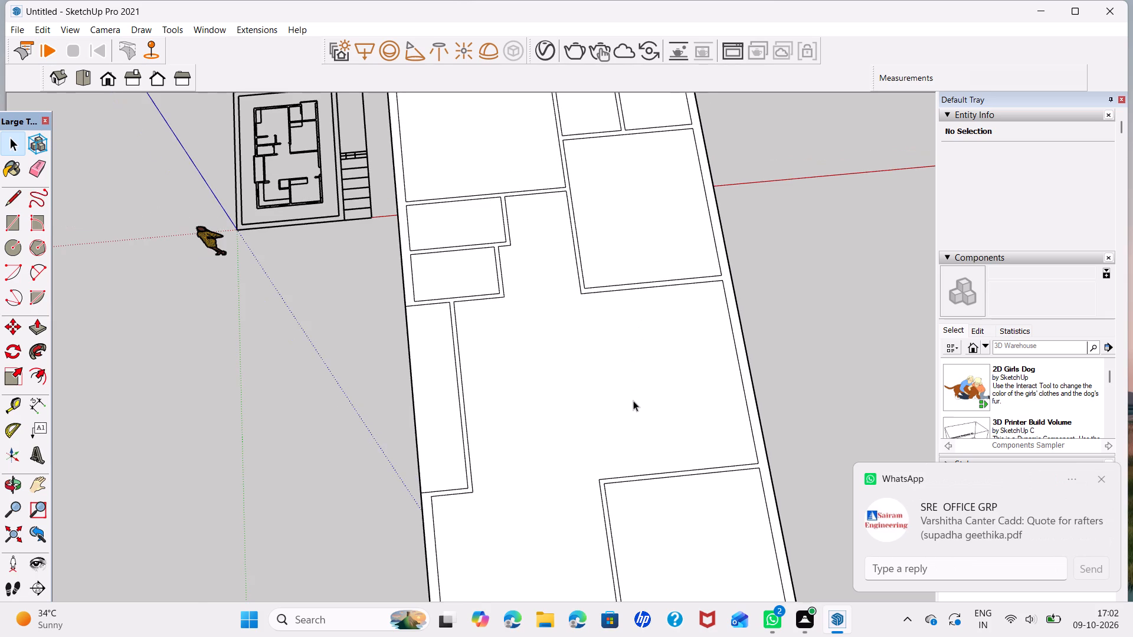
middle_click_drag(640, 428, 619, 295)
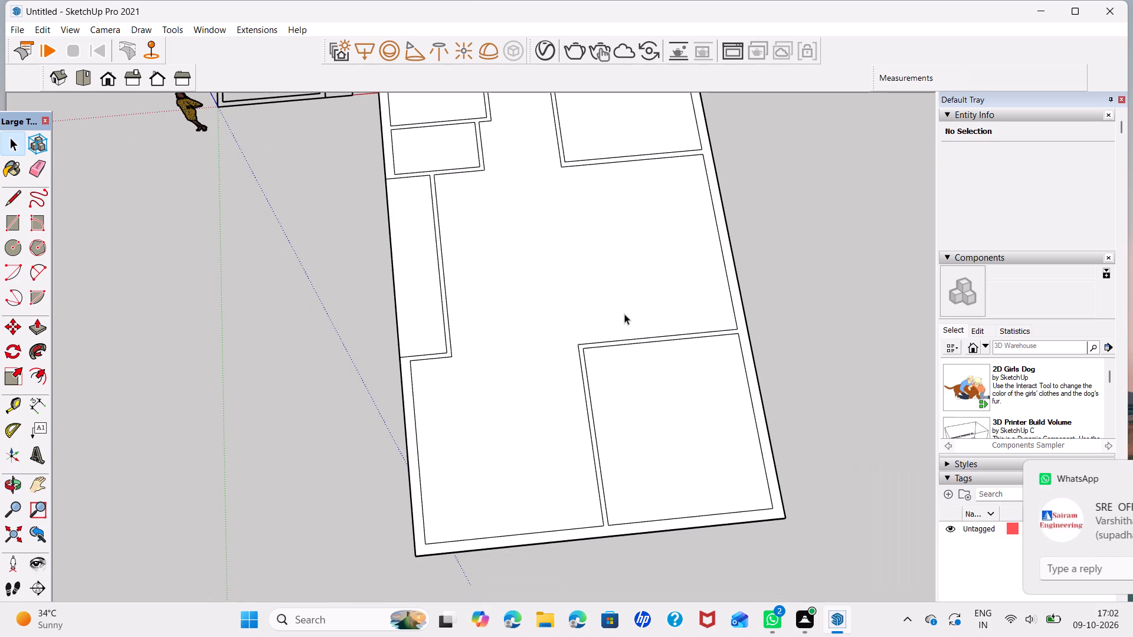
scroll(568, 392, "up", 1)
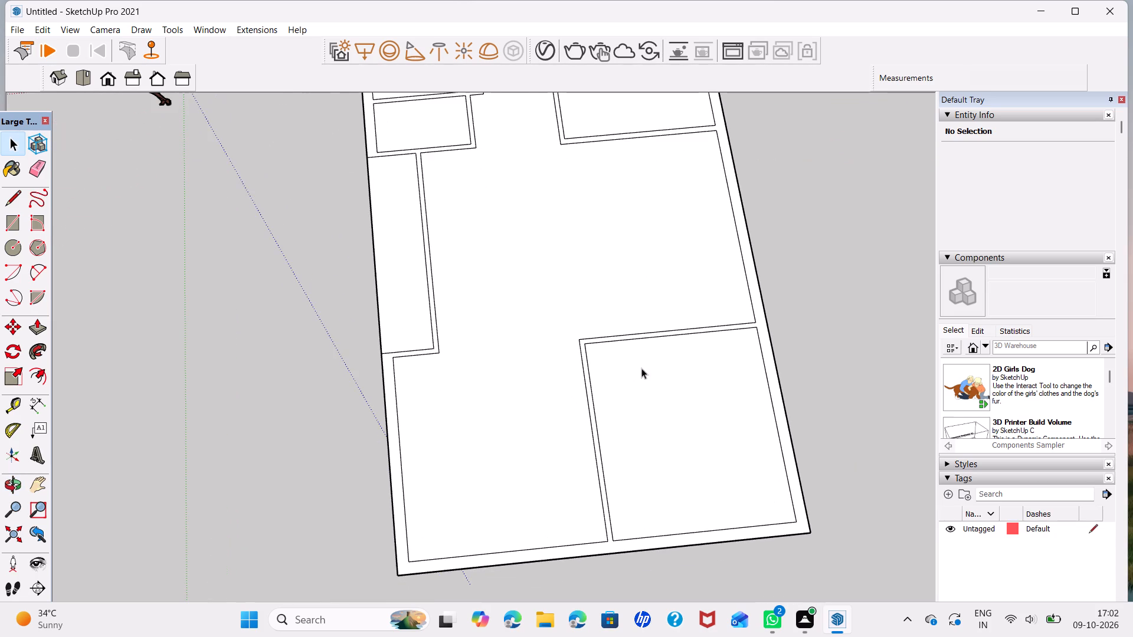
key("l")
left_click(579, 339)
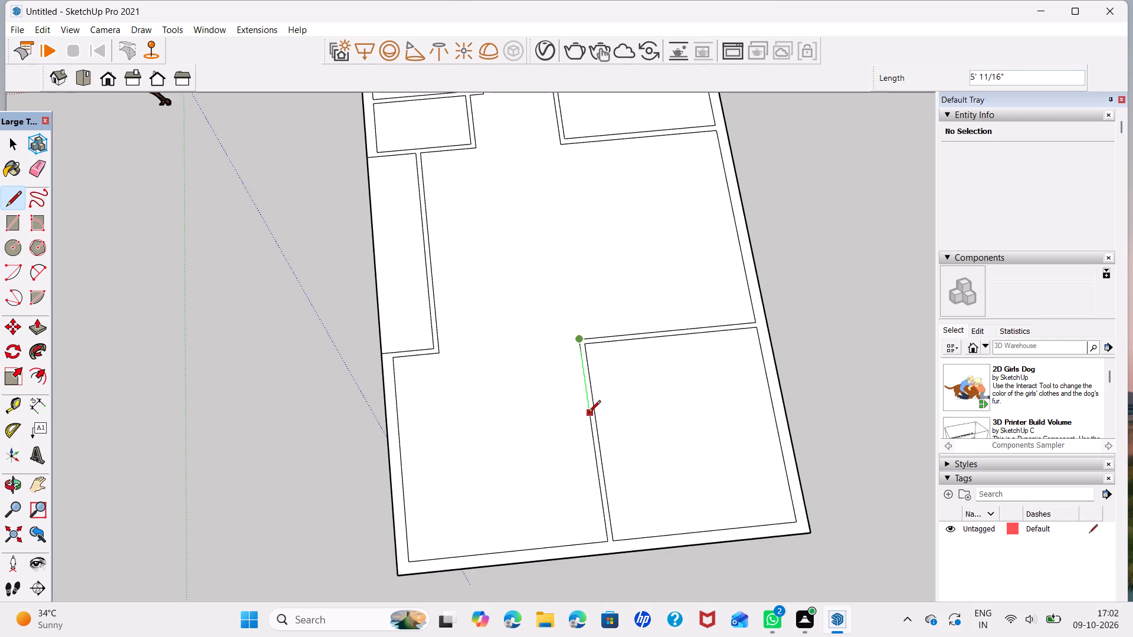
type("3'6")
key("Return")
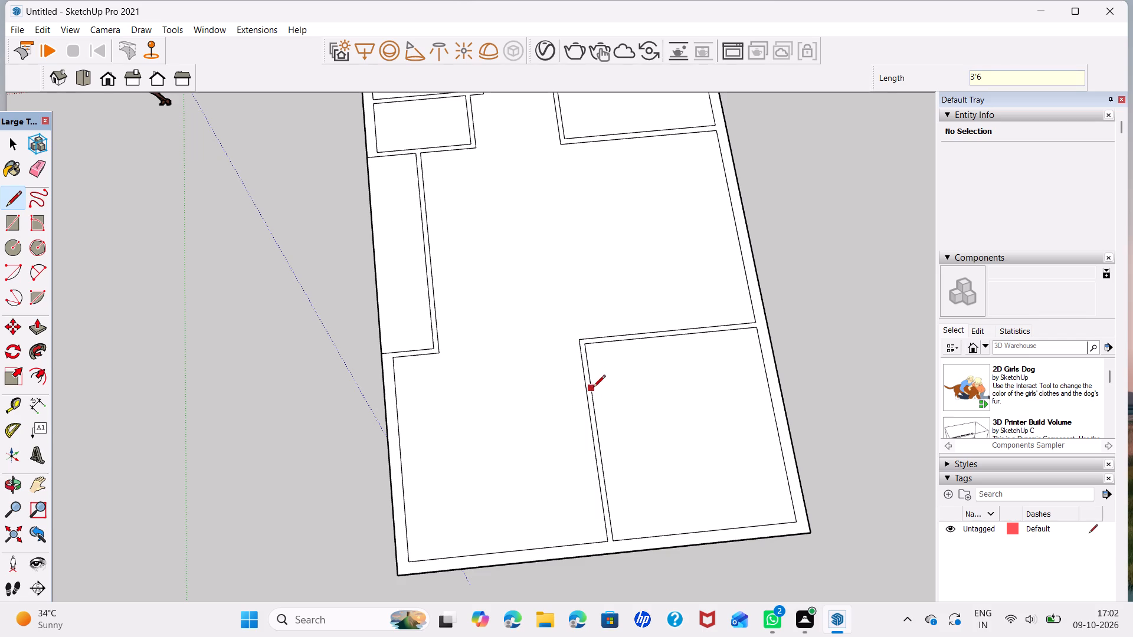
left_click(586, 393)
type("4'")
key("Return")
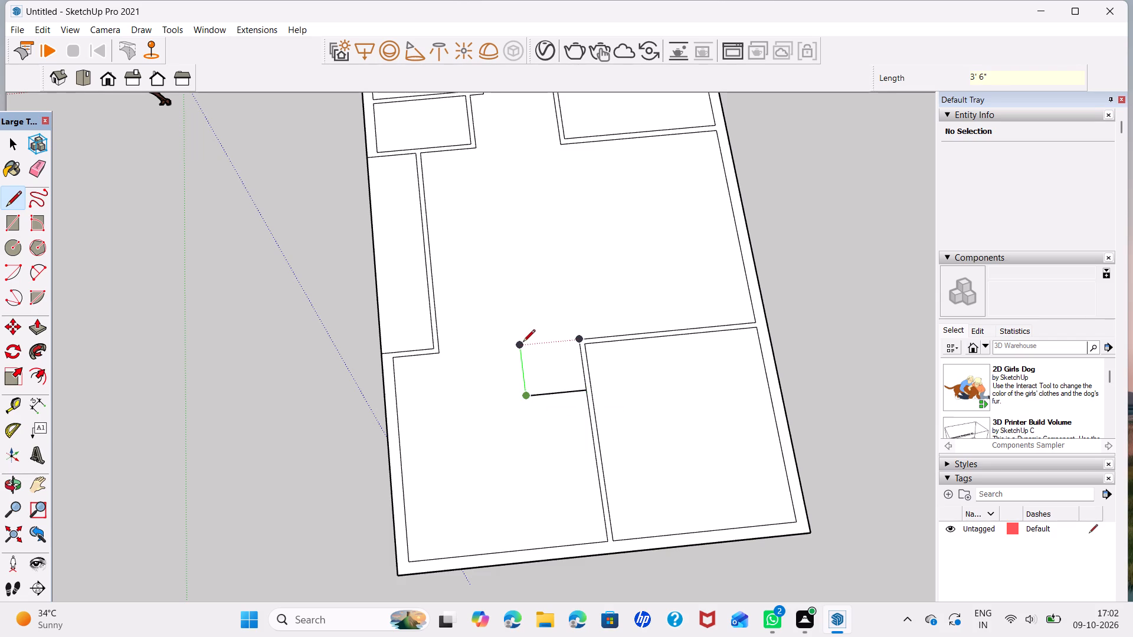
left_click(523, 343)
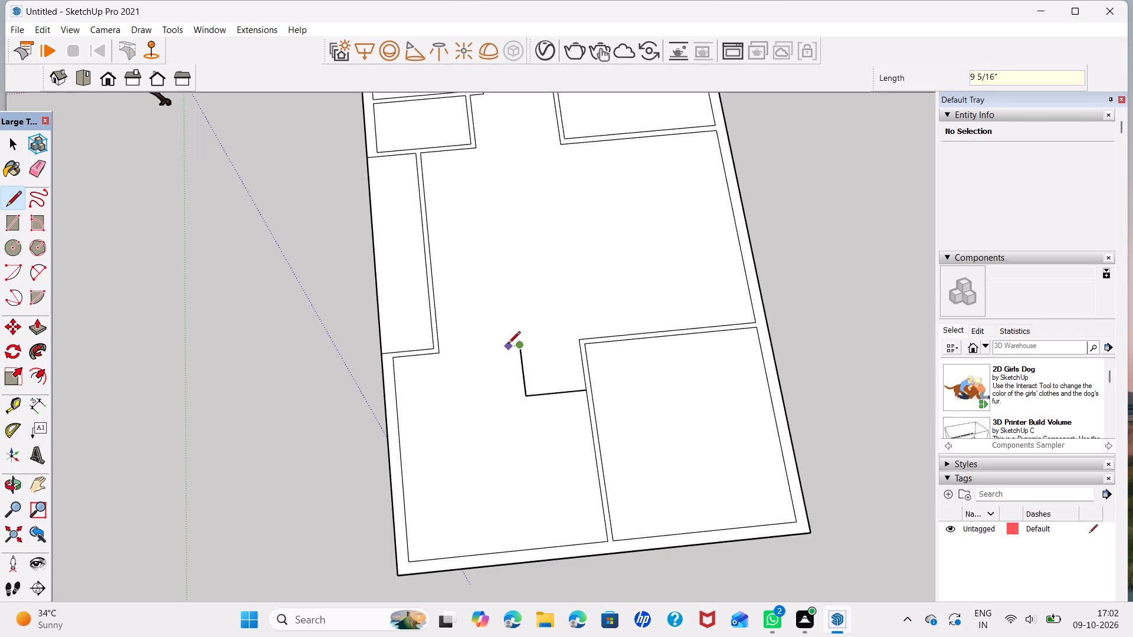
scroll(513, 351, "up", 4)
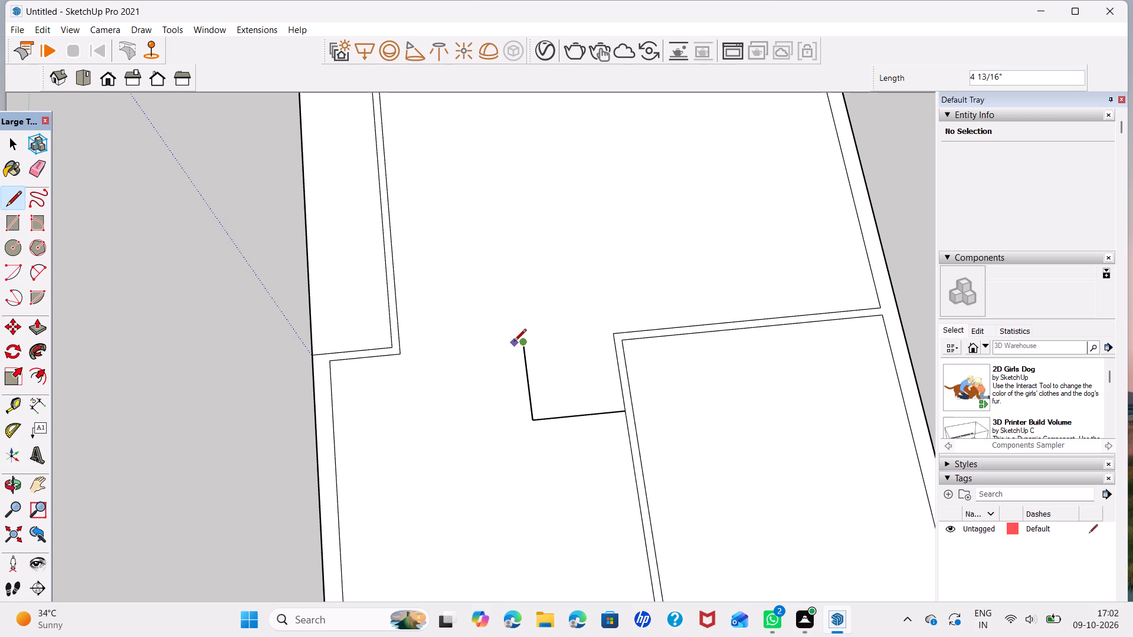
key("4")
key("Return")
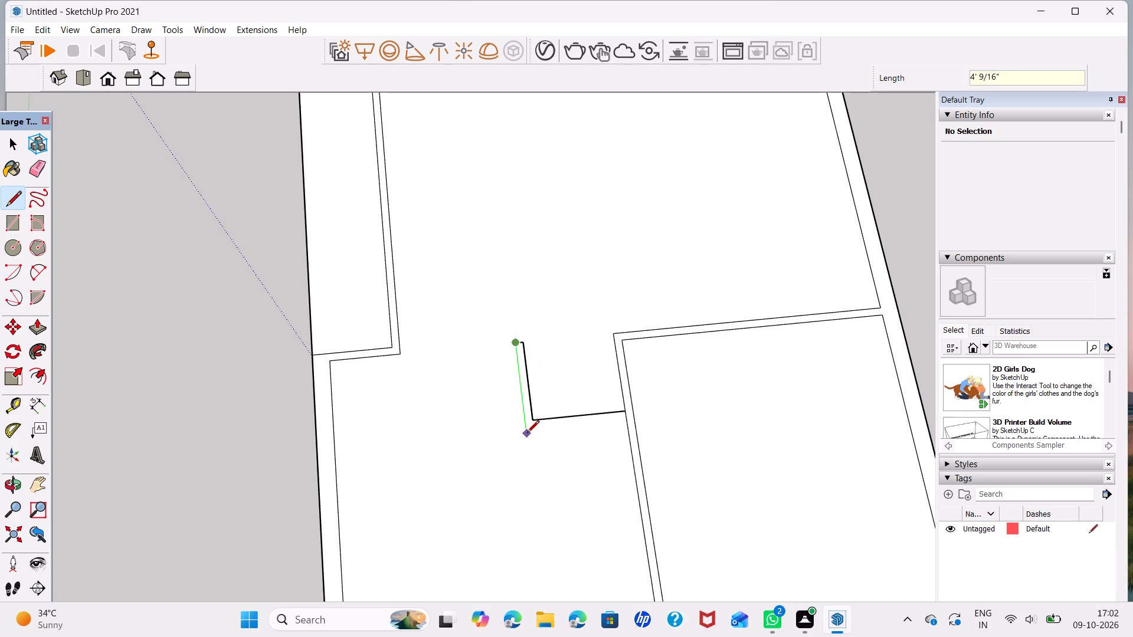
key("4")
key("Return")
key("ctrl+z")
Close the stub partition's outline with a 4' edge from its 4" end and a parallel edge back to the lower room's side.
left_click(513, 346)
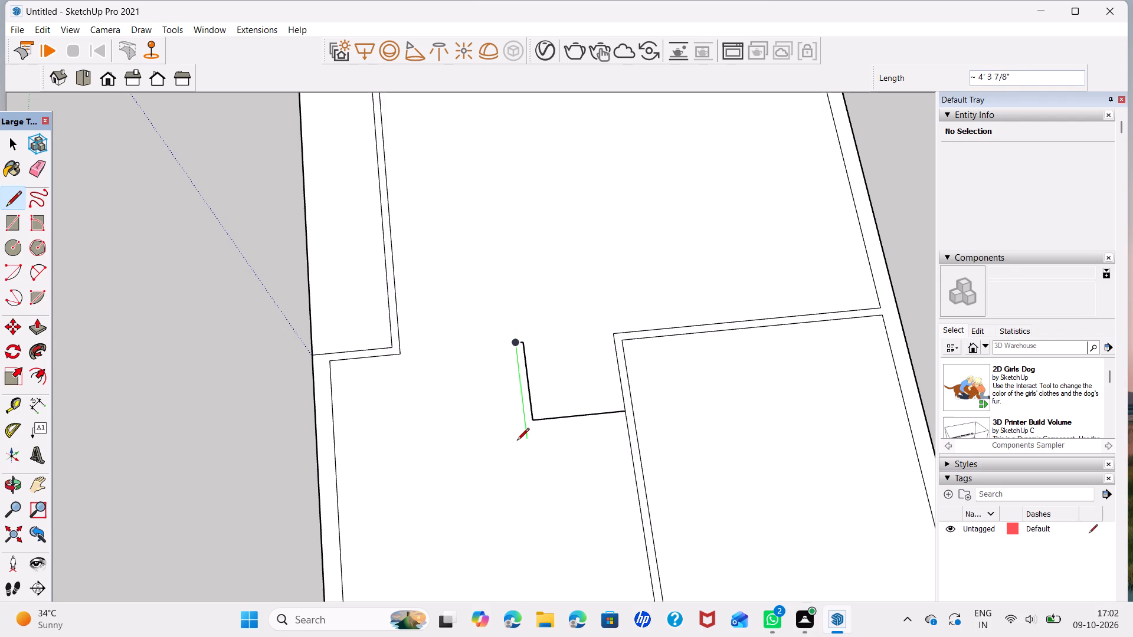
type("4'")
key("Return")
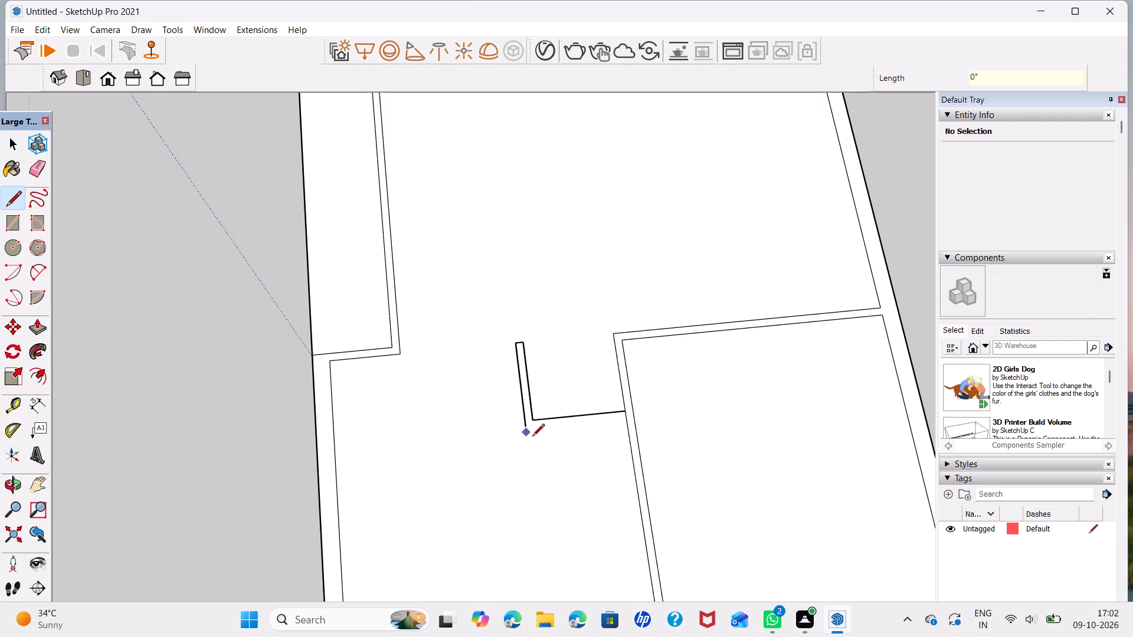
left_click(622, 422)
key("space")
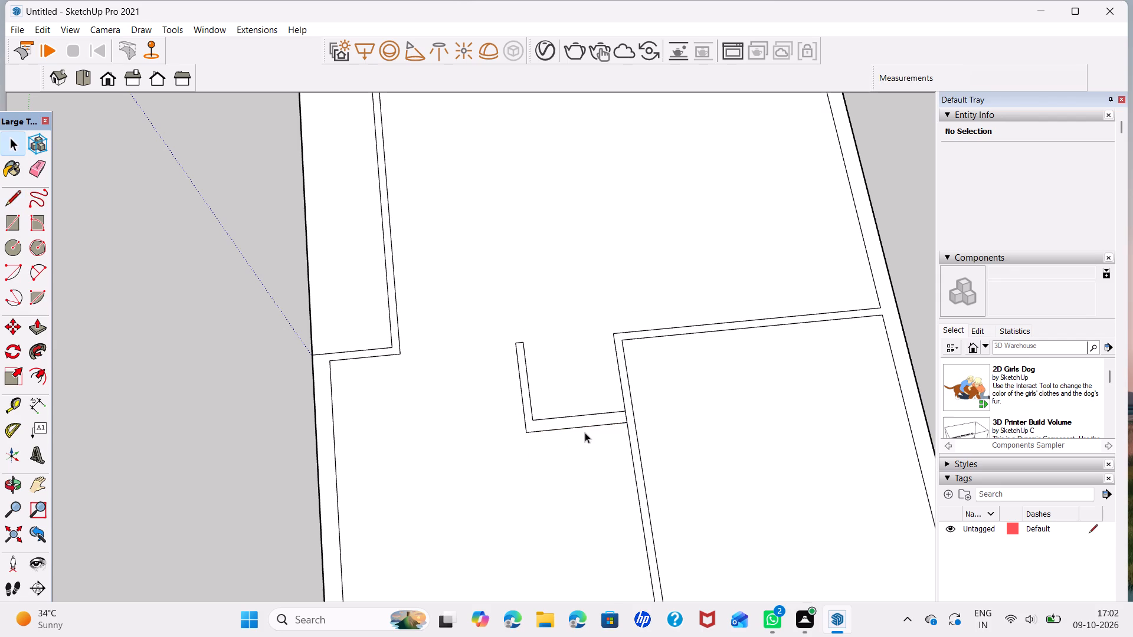
Measure the thickness of the L-shaped stub partition where it meets the lower room's wall.
left_click(587, 425)
scroll(618, 419, "up", 8)
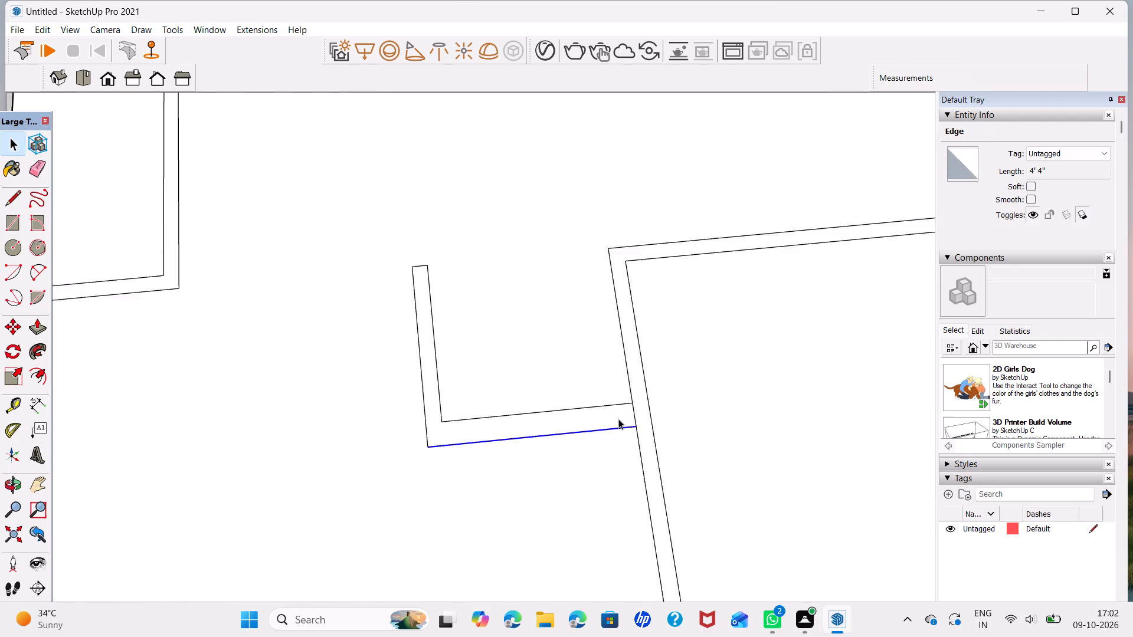
scroll(618, 419, "up", 1)
left_click(34, 412)
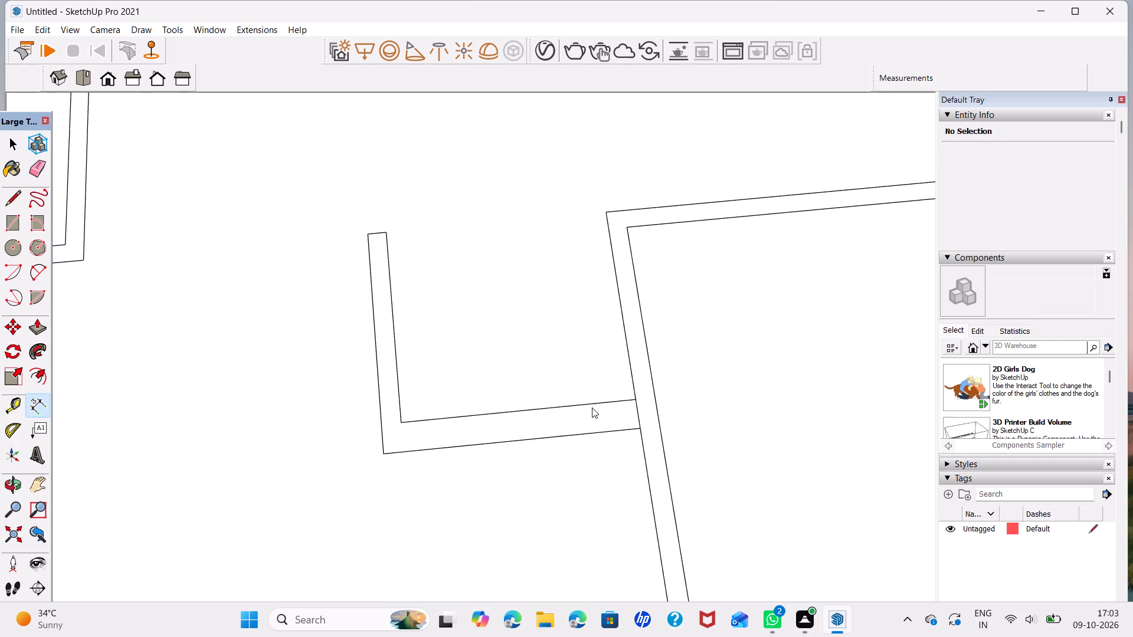
left_click(634, 400)
left_click(640, 432)
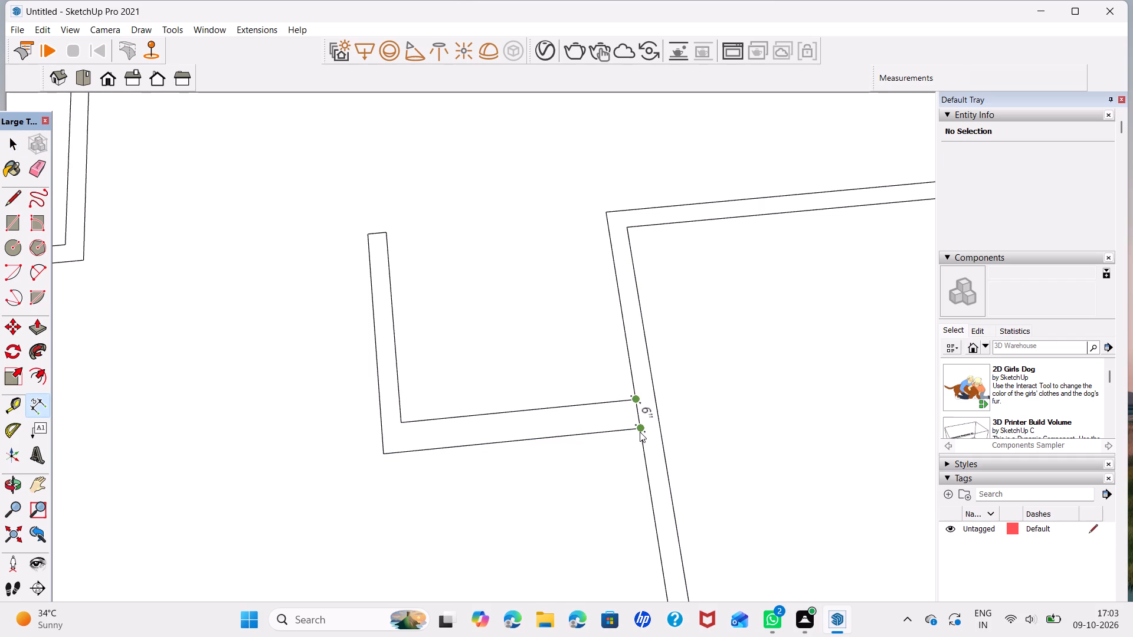
key("space")
Move the stub partition's 4'4" outer edge 2" toward its inner edge.
left_click(617, 429)
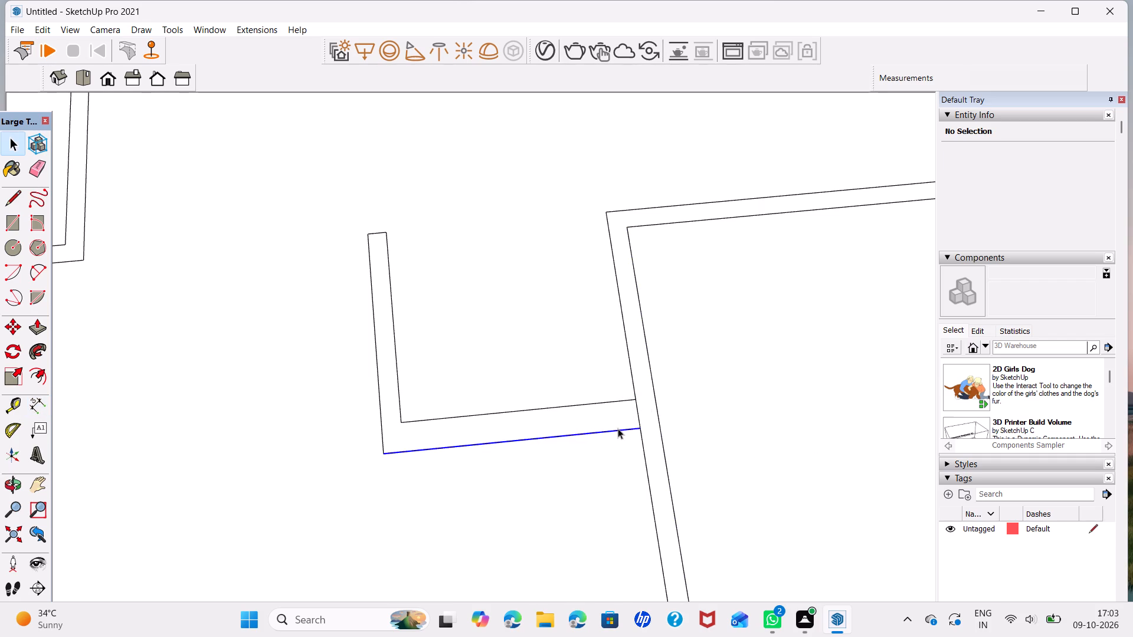
key("m")
left_click(640, 425)
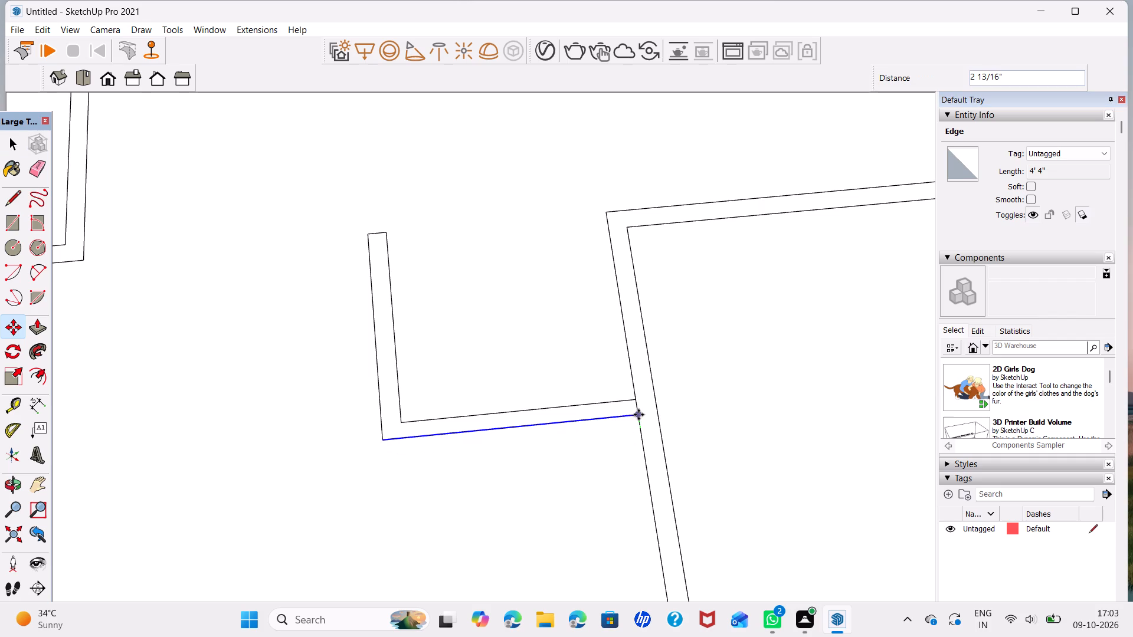
key("2")
key("Return")
key("space")
scroll(495, 448, "down", 2)
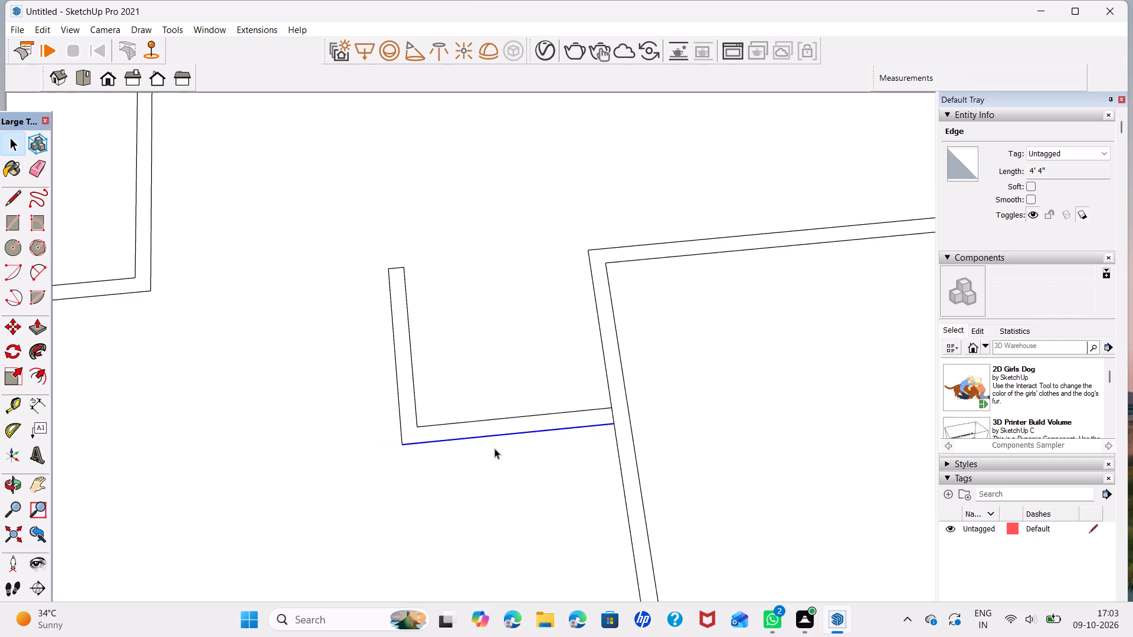
Delete the 4" edge separating the stub partition from the lower room's wall.
left_click(611, 415)
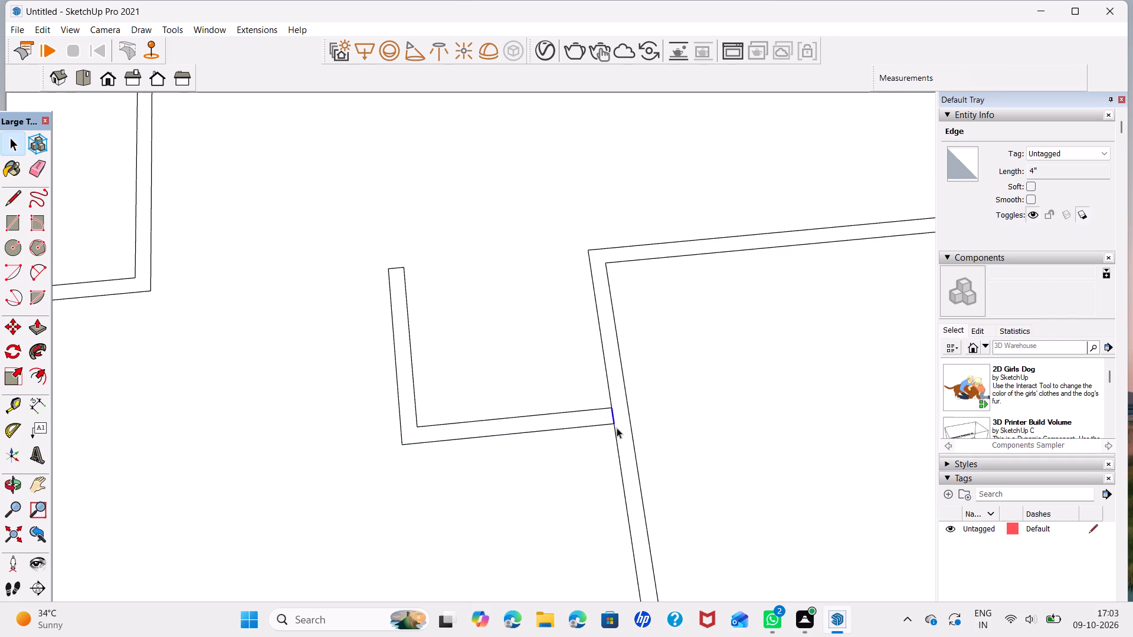
key("Delete")
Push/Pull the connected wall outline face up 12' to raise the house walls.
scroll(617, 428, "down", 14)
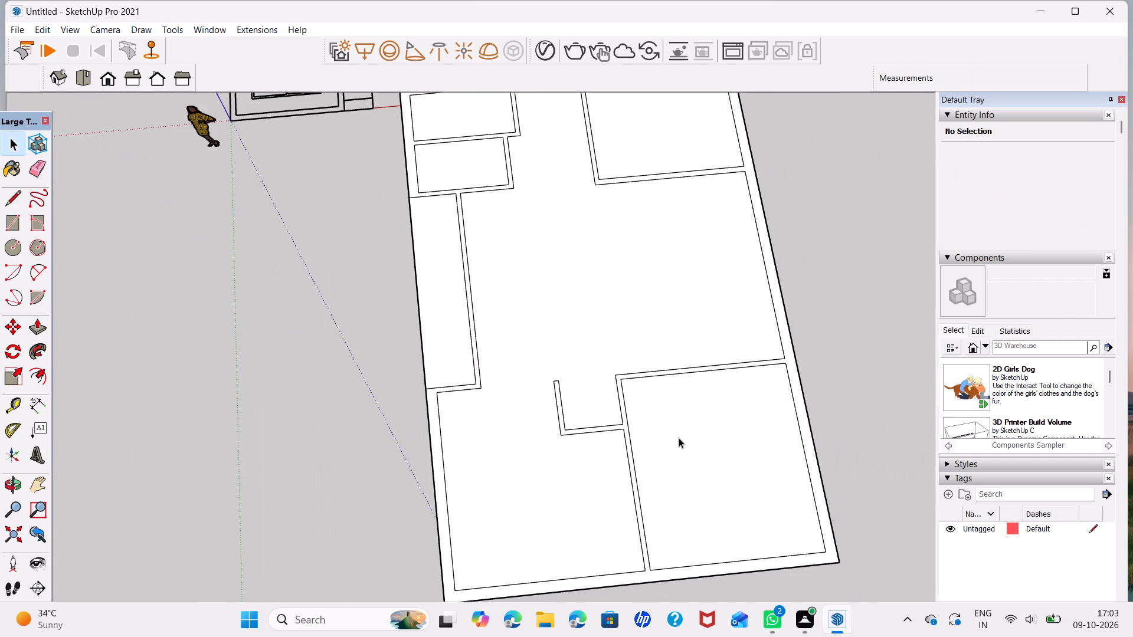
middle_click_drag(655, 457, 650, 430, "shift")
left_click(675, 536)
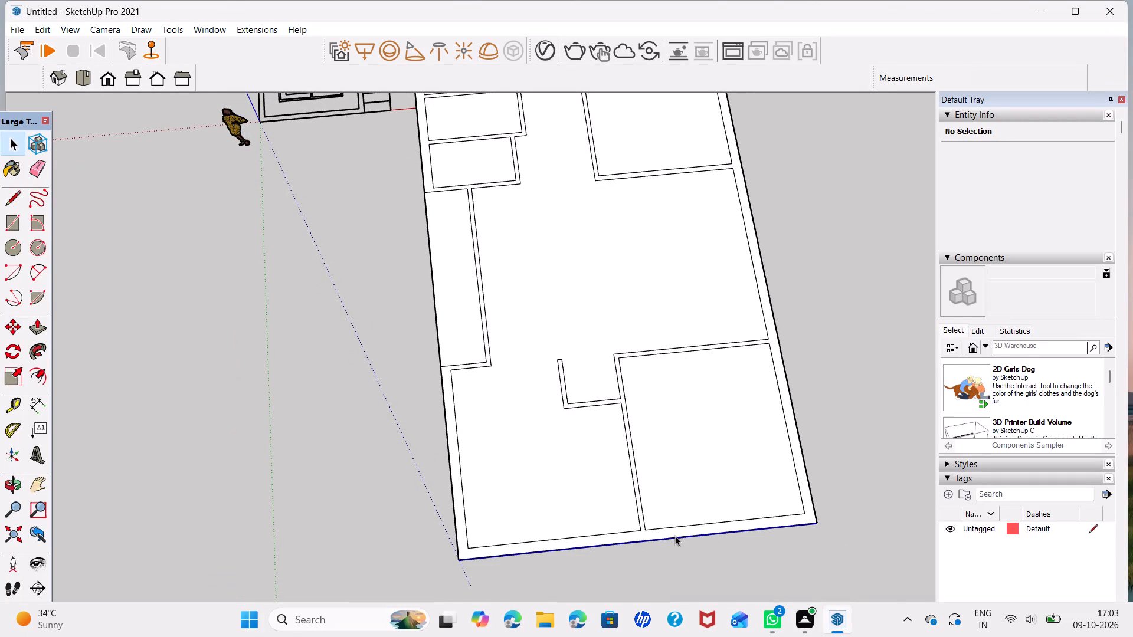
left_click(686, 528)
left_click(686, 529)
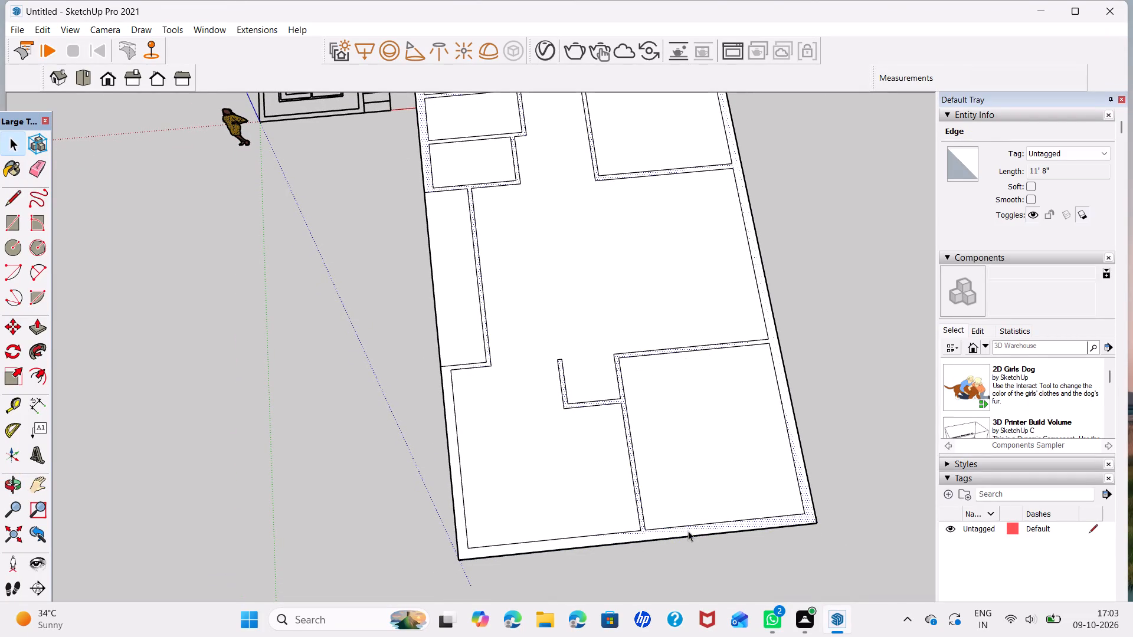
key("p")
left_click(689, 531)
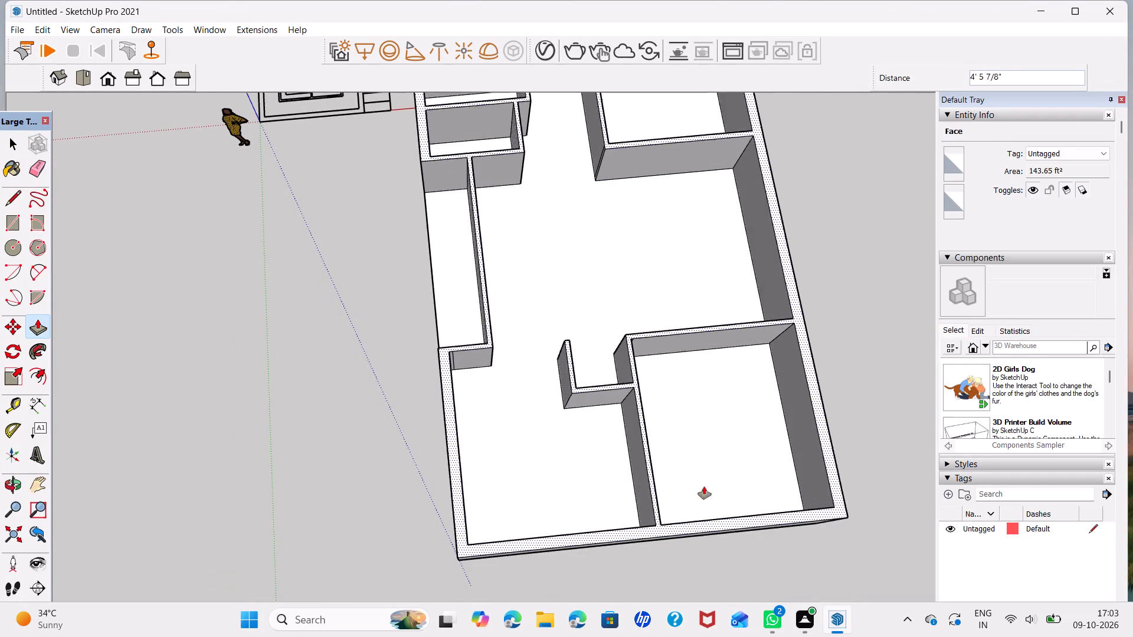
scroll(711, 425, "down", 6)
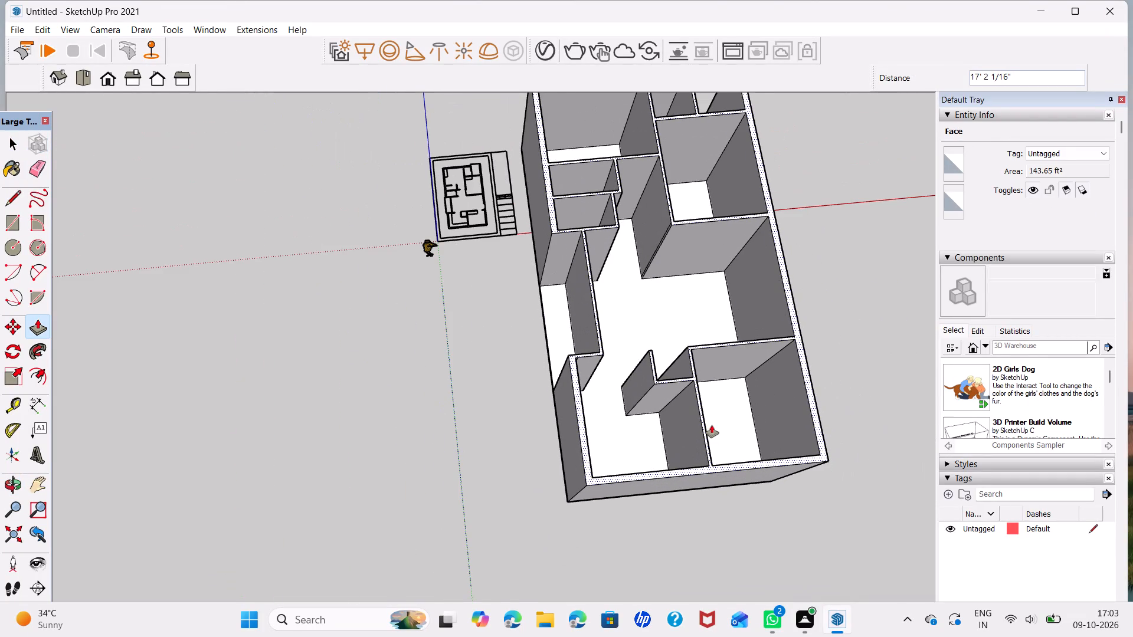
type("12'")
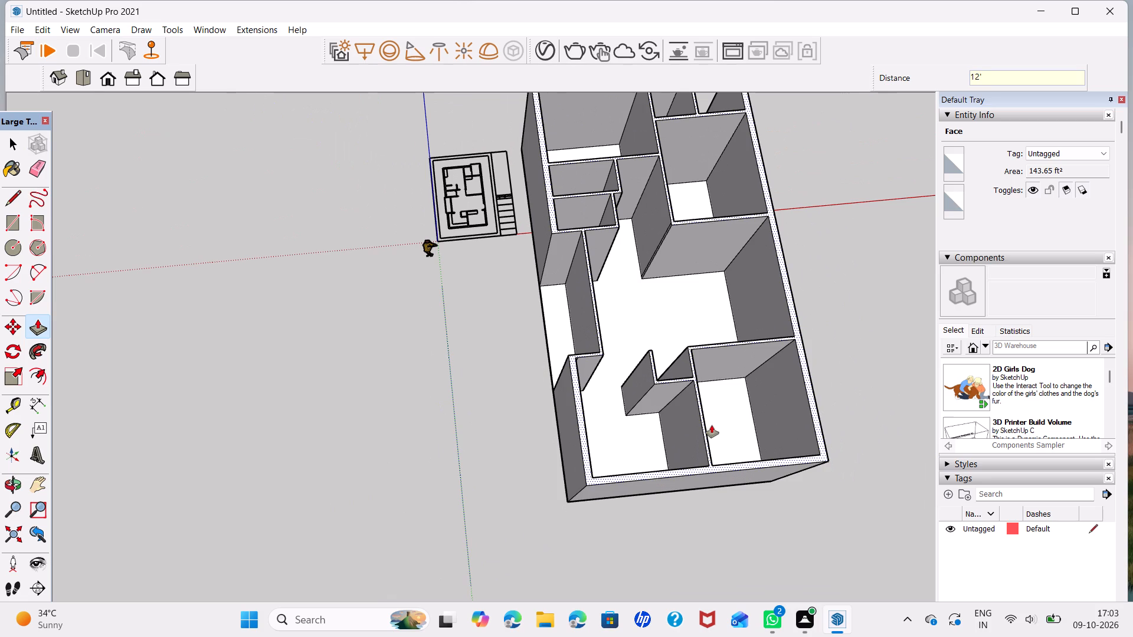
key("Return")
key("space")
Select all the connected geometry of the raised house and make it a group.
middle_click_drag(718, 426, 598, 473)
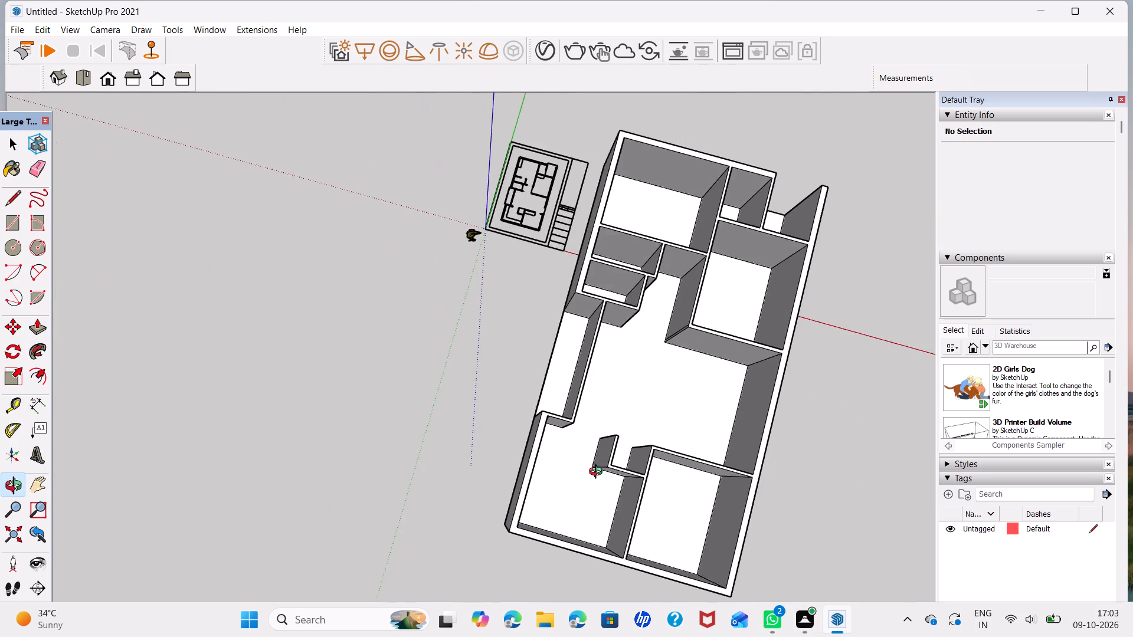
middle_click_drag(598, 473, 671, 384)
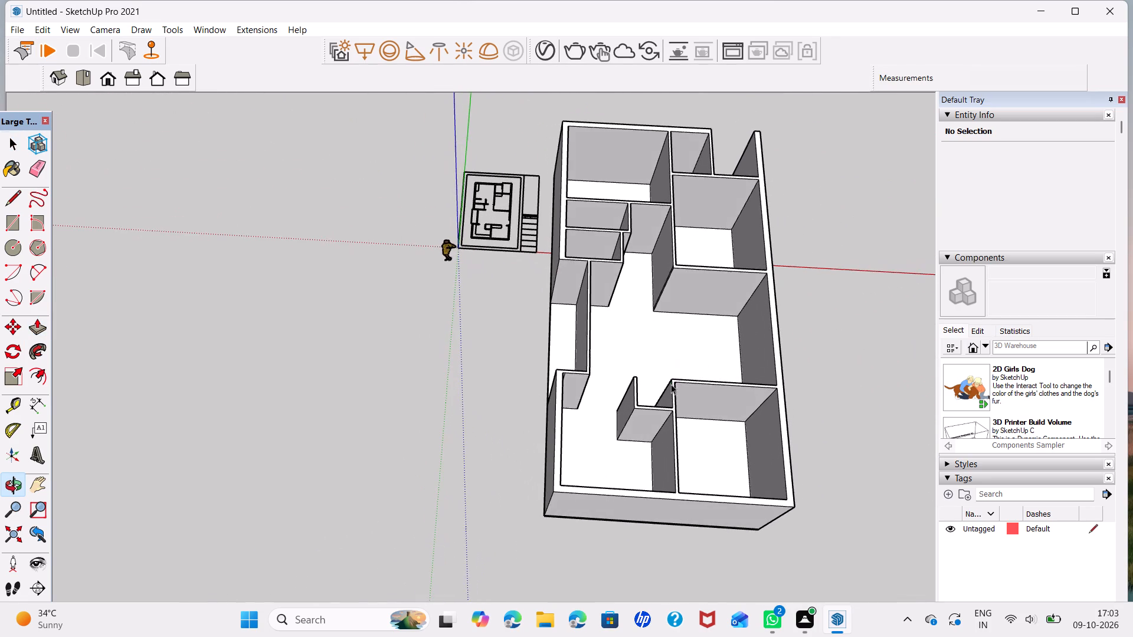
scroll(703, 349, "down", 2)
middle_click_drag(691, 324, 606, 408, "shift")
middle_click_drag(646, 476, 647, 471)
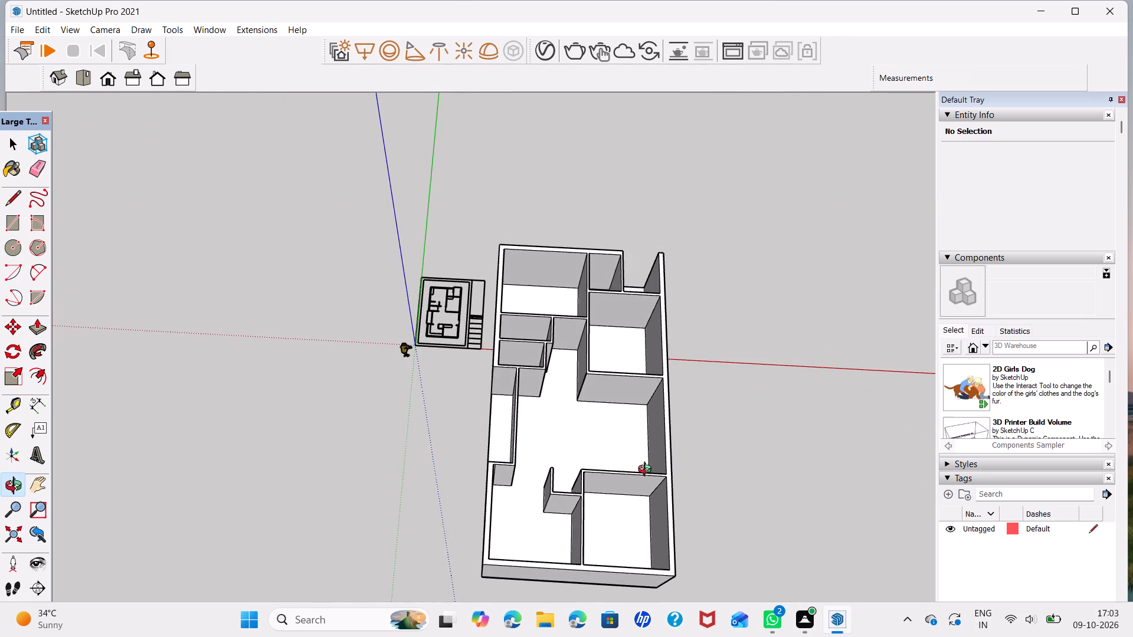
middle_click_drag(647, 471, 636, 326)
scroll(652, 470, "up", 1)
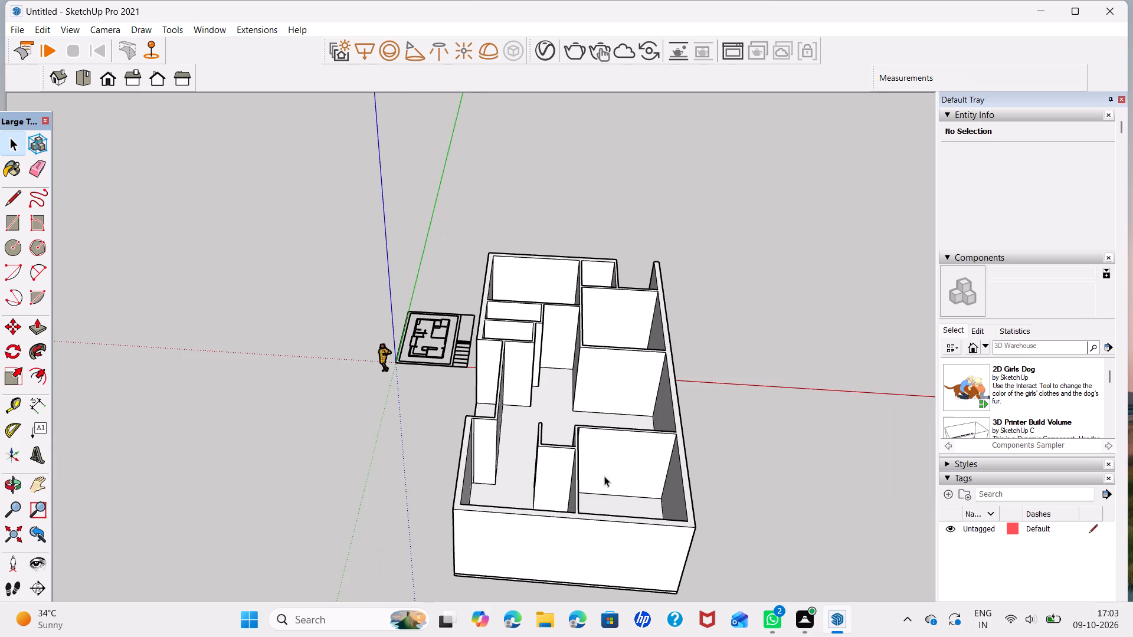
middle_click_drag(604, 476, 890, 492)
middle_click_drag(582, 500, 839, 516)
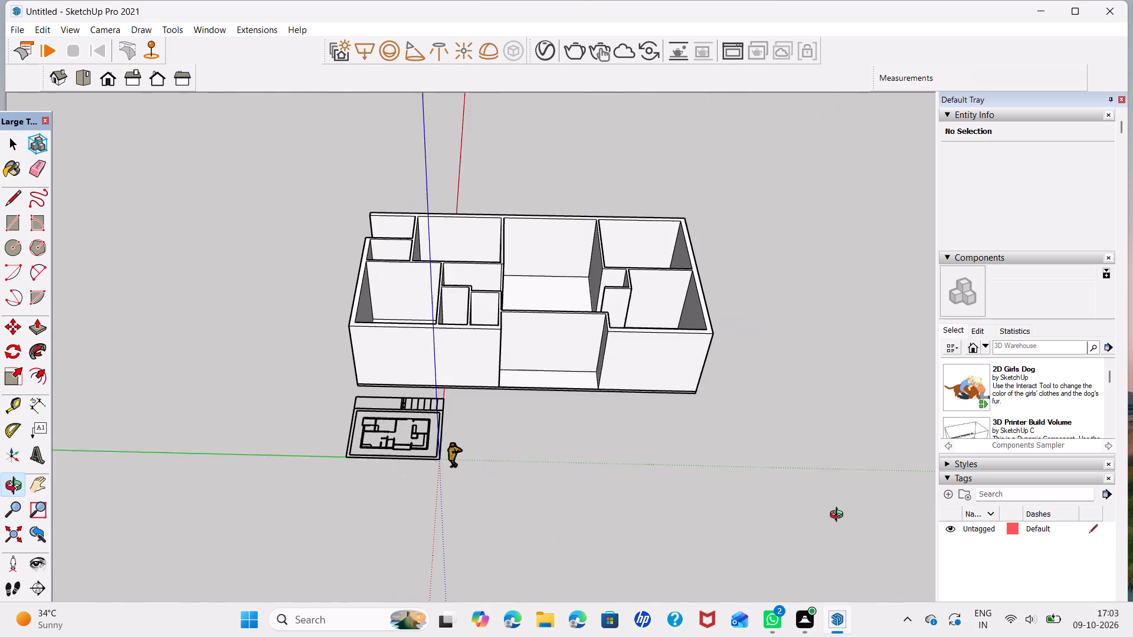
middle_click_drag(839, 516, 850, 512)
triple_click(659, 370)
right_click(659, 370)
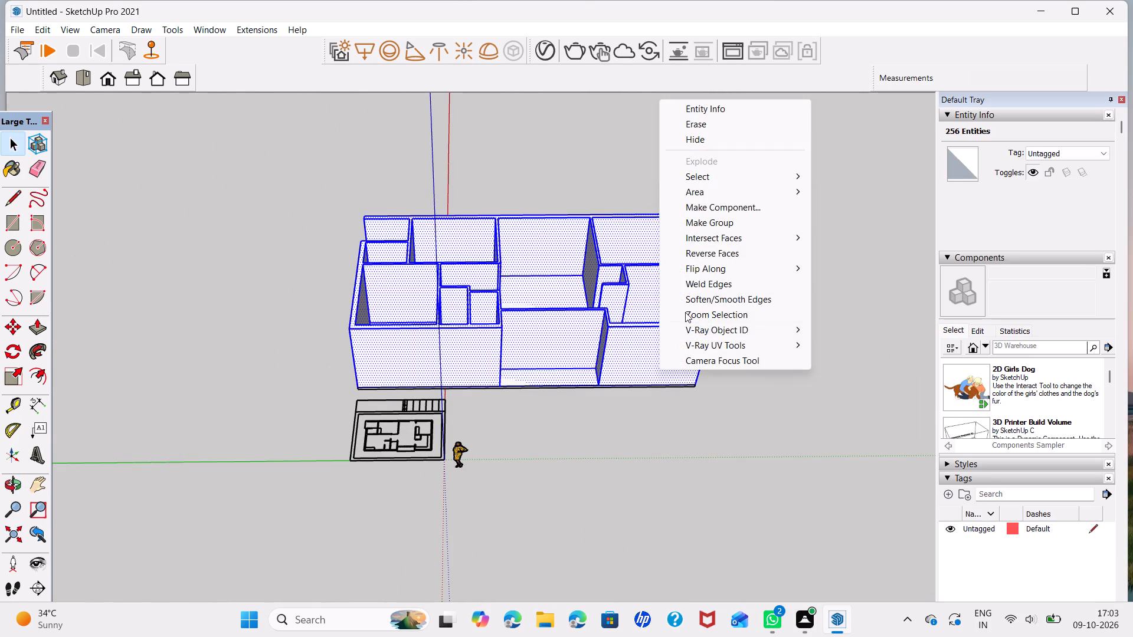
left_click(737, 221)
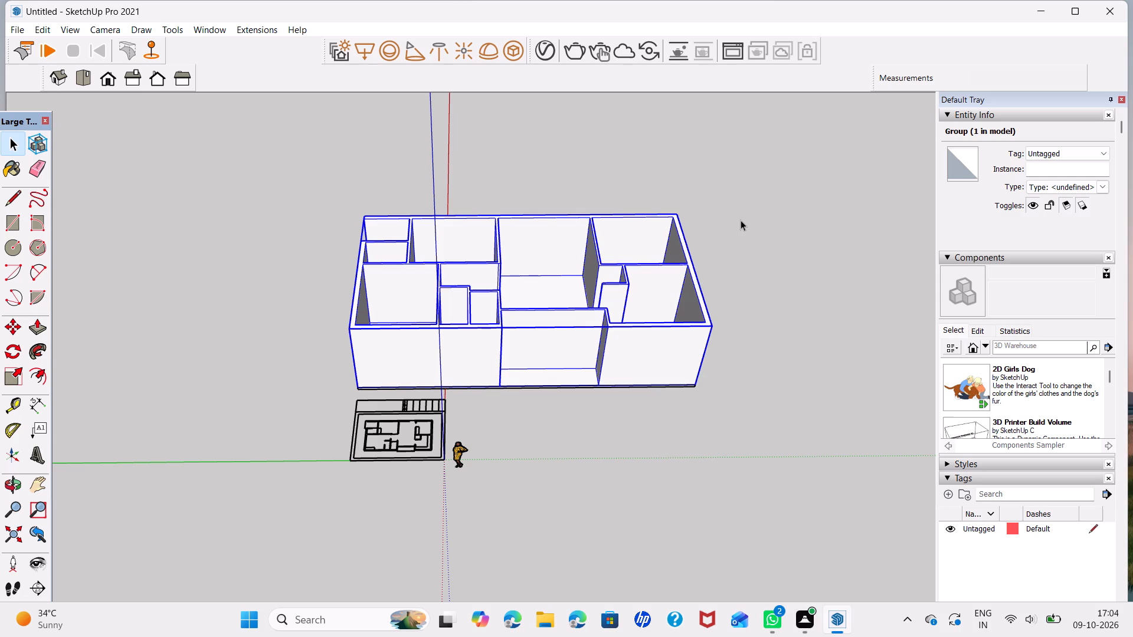
Examine the raised walls and room layout of the house from several angles.
left_click(824, 344)
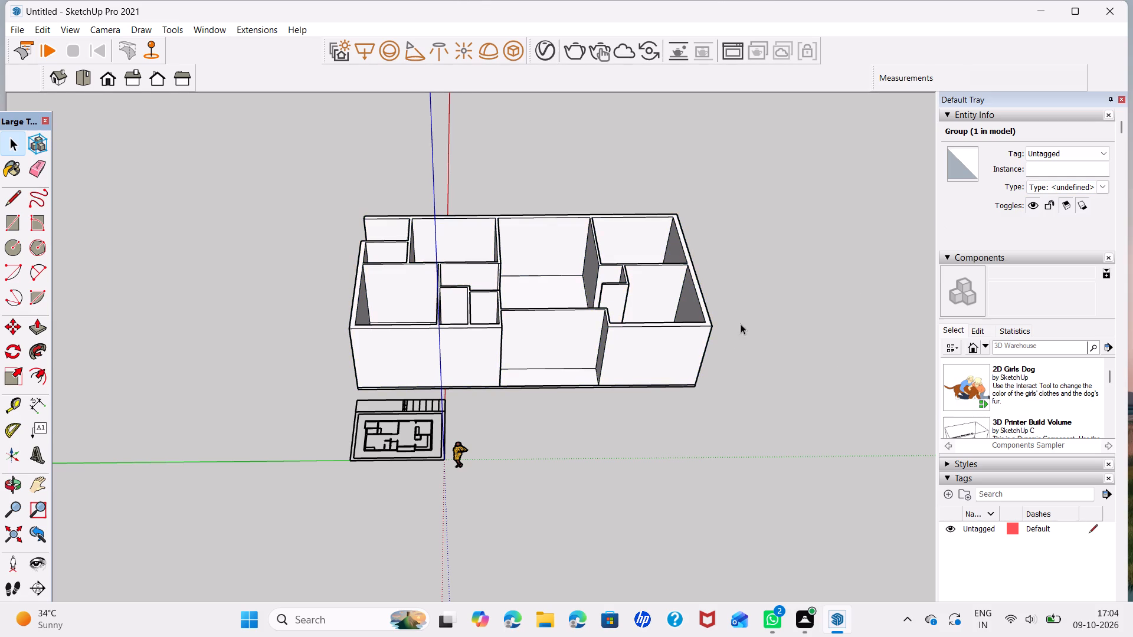
middle_click_drag(749, 310, 420, 503)
scroll(742, 492, "down", 2)
middle_click_drag(738, 522, 648, 451)
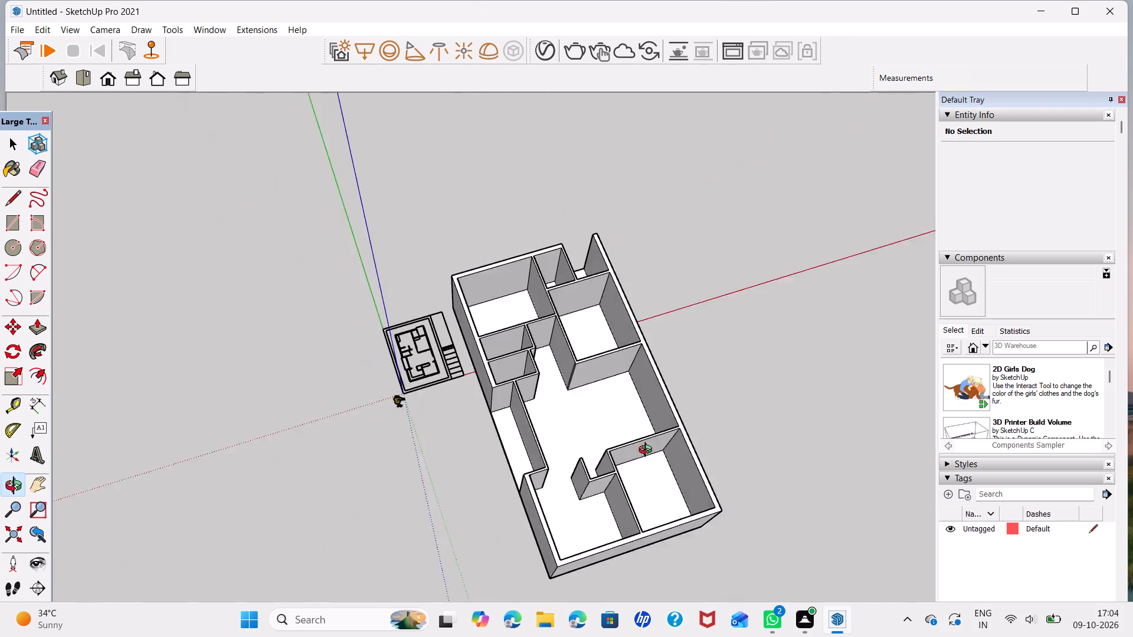
middle_click_drag(648, 451, 599, 298)
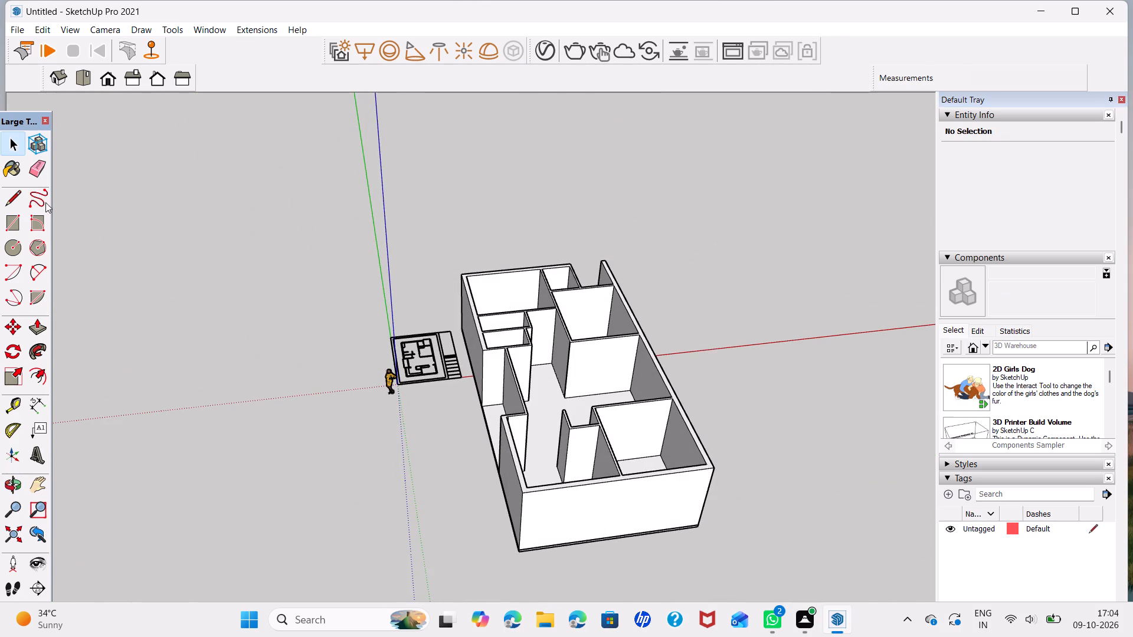
middle_click_drag(664, 461, 407, 347)
scroll(416, 423, "up", 3)
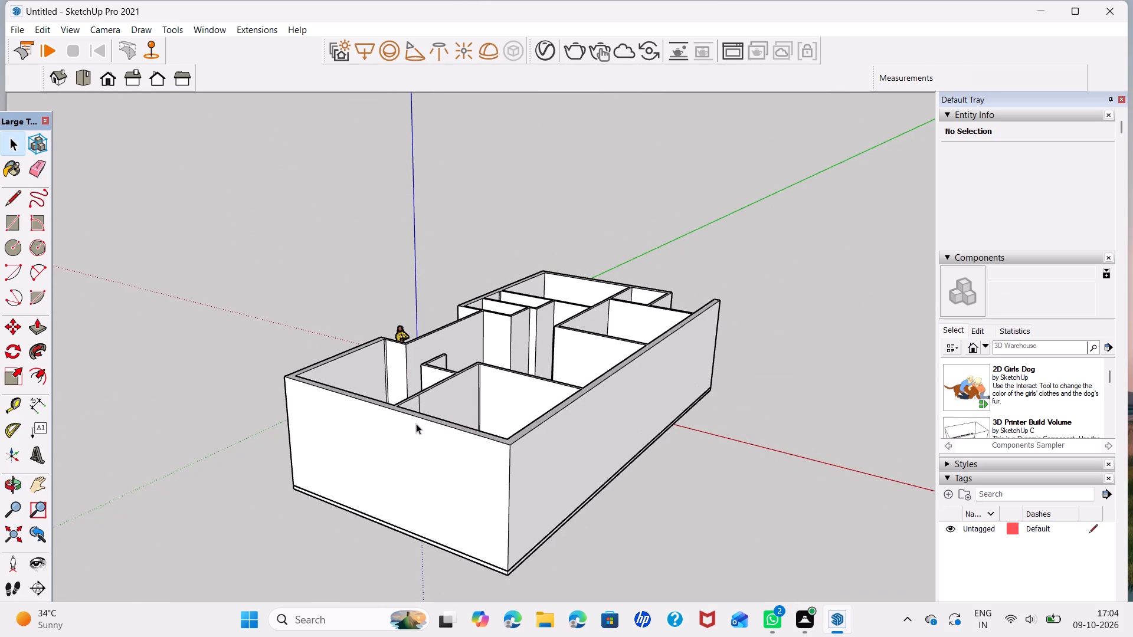
middle_click_drag(539, 386, 851, 533)
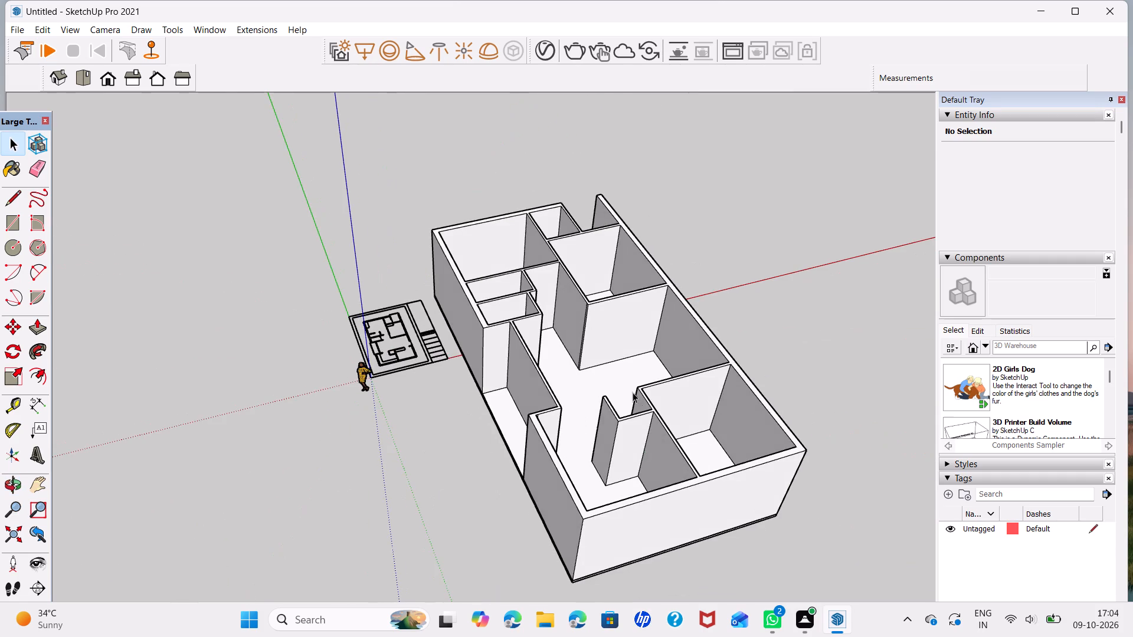
scroll(639, 401, "up", 4)
scroll(683, 411, "down", 4)
middle_click_drag(709, 431, 621, 440)
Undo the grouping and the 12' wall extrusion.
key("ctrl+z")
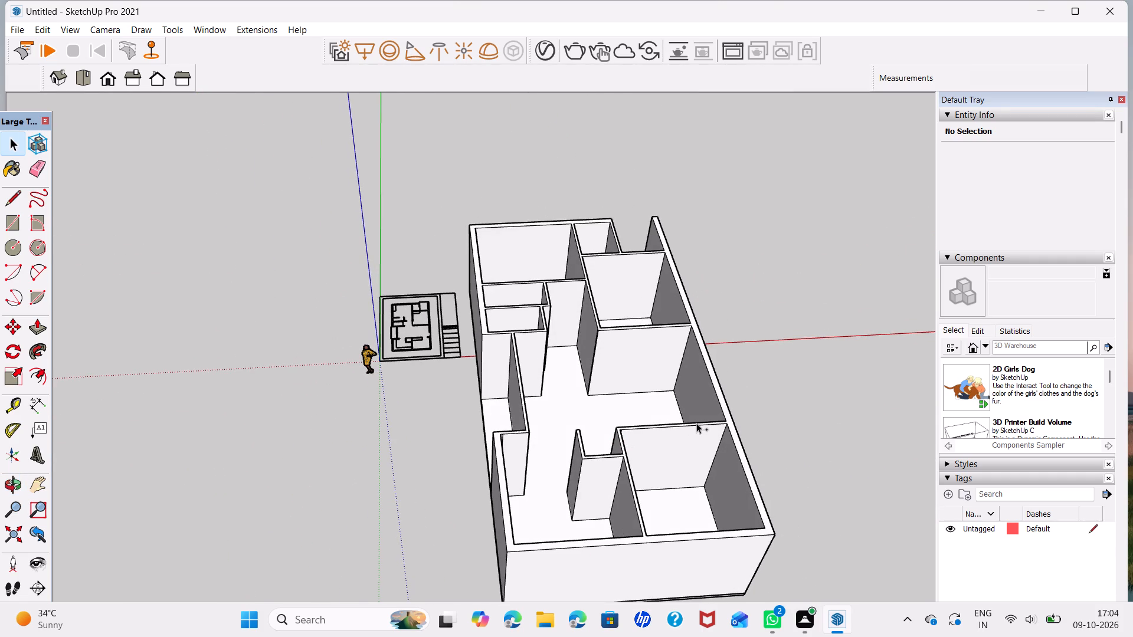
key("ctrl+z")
Draw a rectangle about 10'1" by 4" across the thickness of the narrow side space's long partition to mark an opening.
scroll(620, 537, "up", 2)
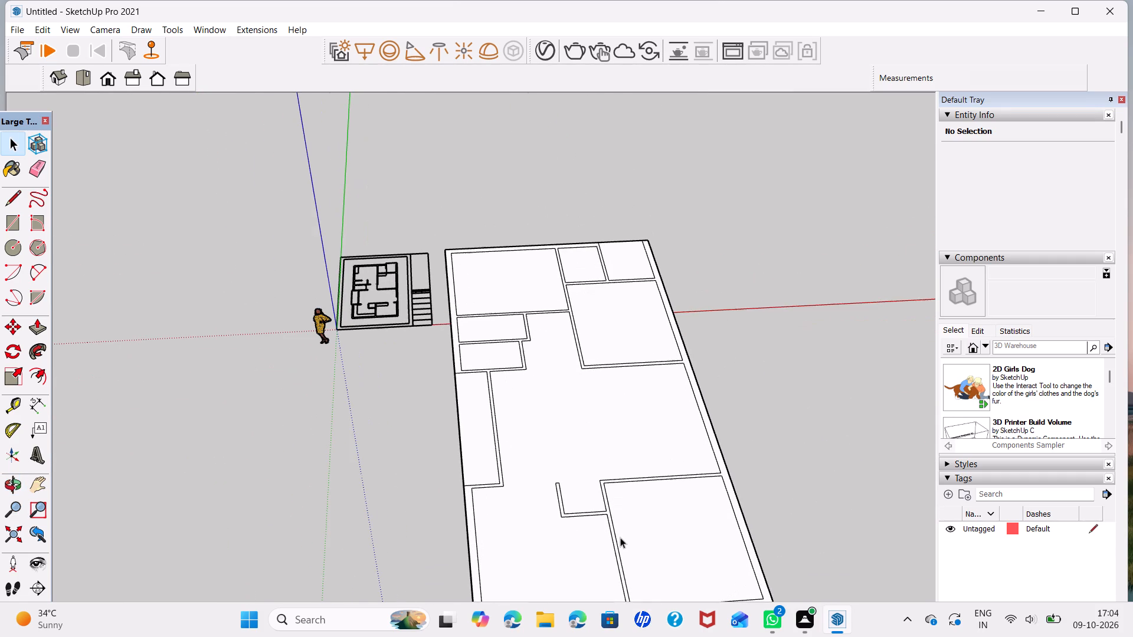
middle_click_drag(631, 541, 618, 400)
scroll(571, 390, "up", 5)
middle_click_drag(748, 378, 162, 431)
scroll(489, 306, "up", 3)
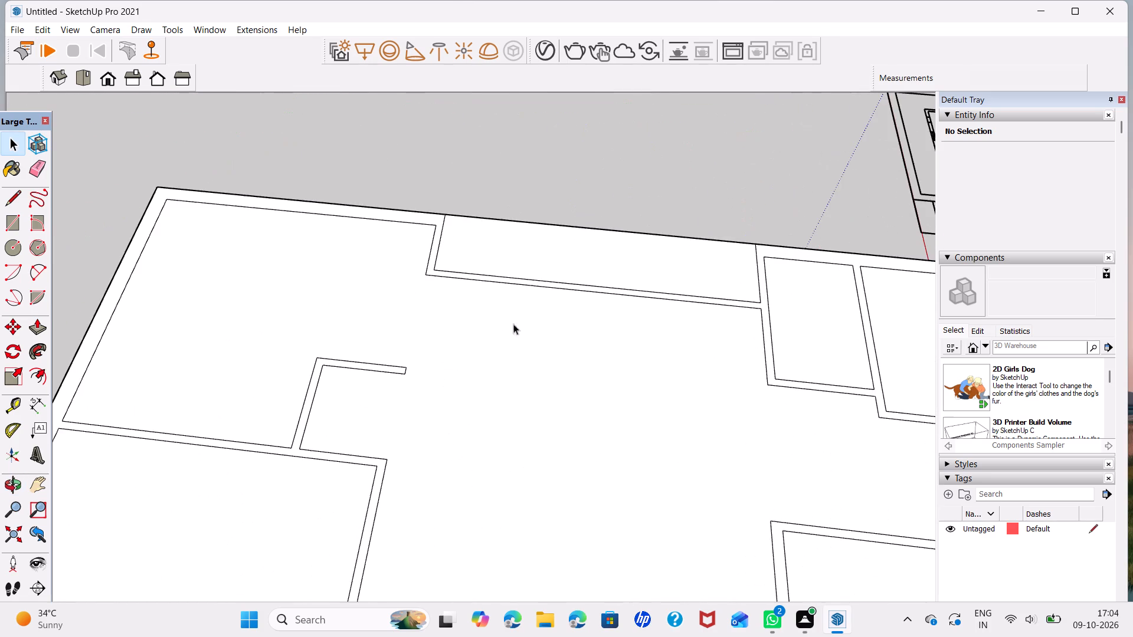
middle_click_drag(530, 346, 596, 477)
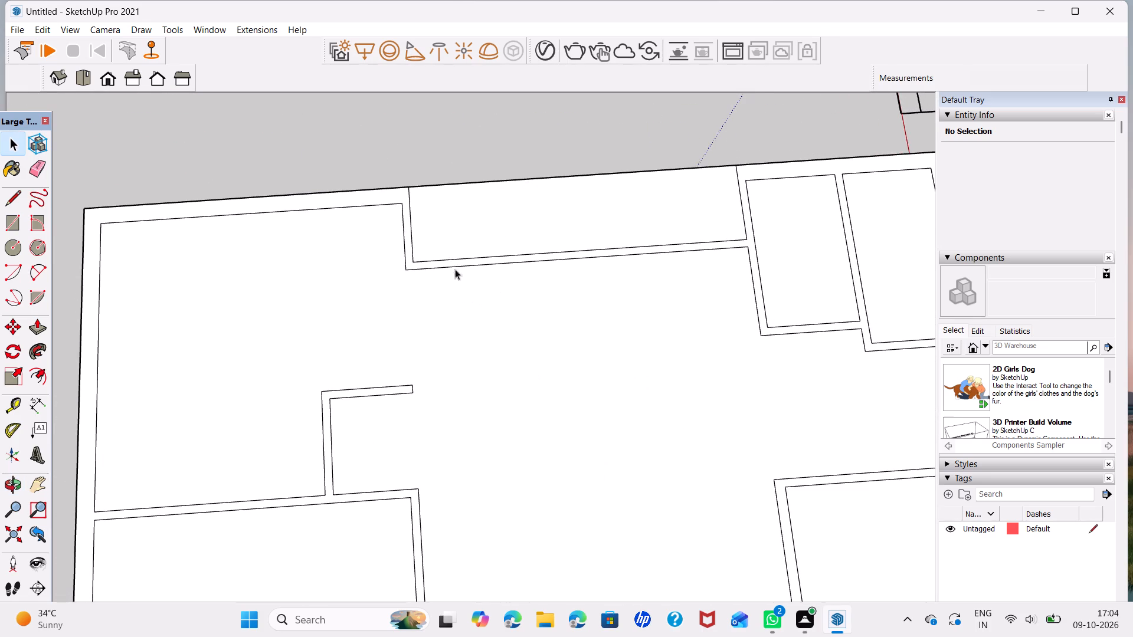
scroll(463, 255, "up", 1)
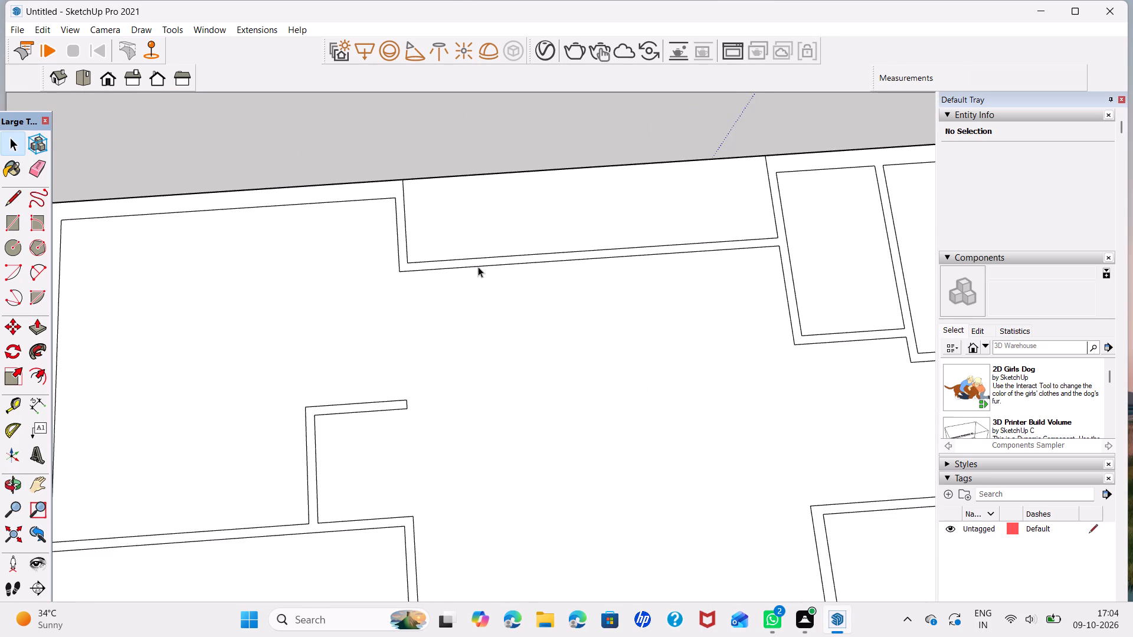
left_click(11, 216)
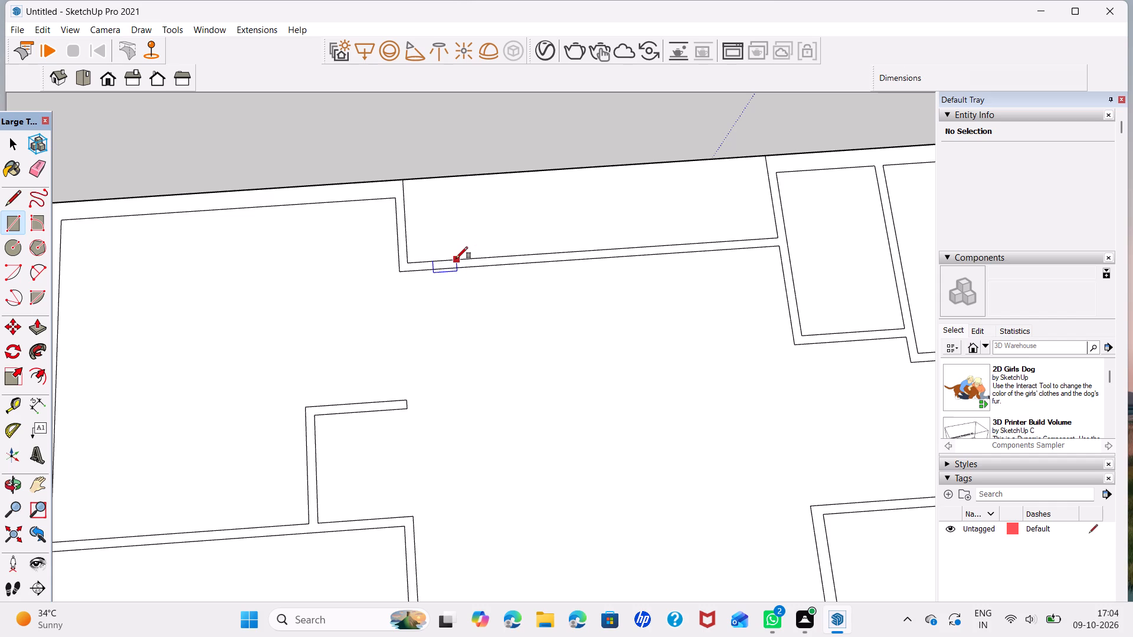
left_click(454, 258)
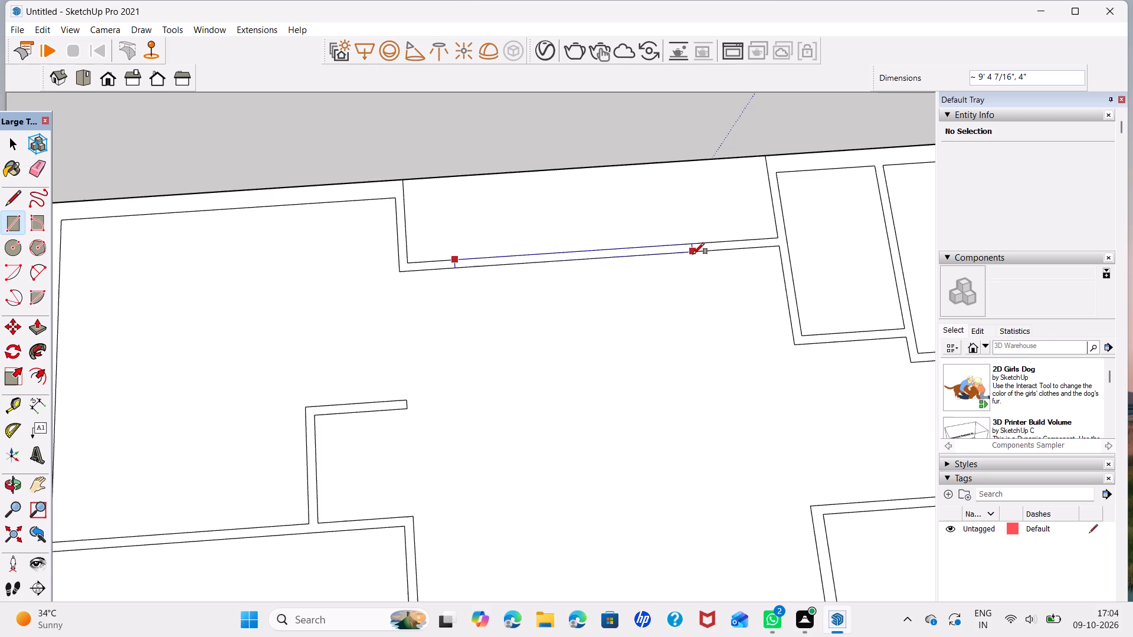
left_click(712, 252)
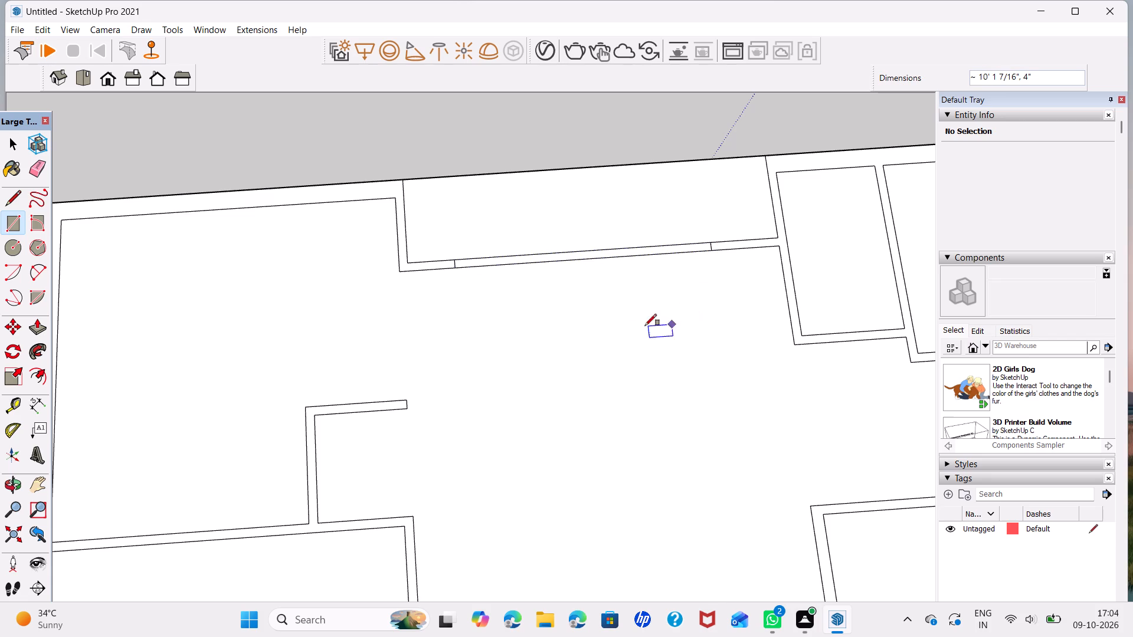
key("space")
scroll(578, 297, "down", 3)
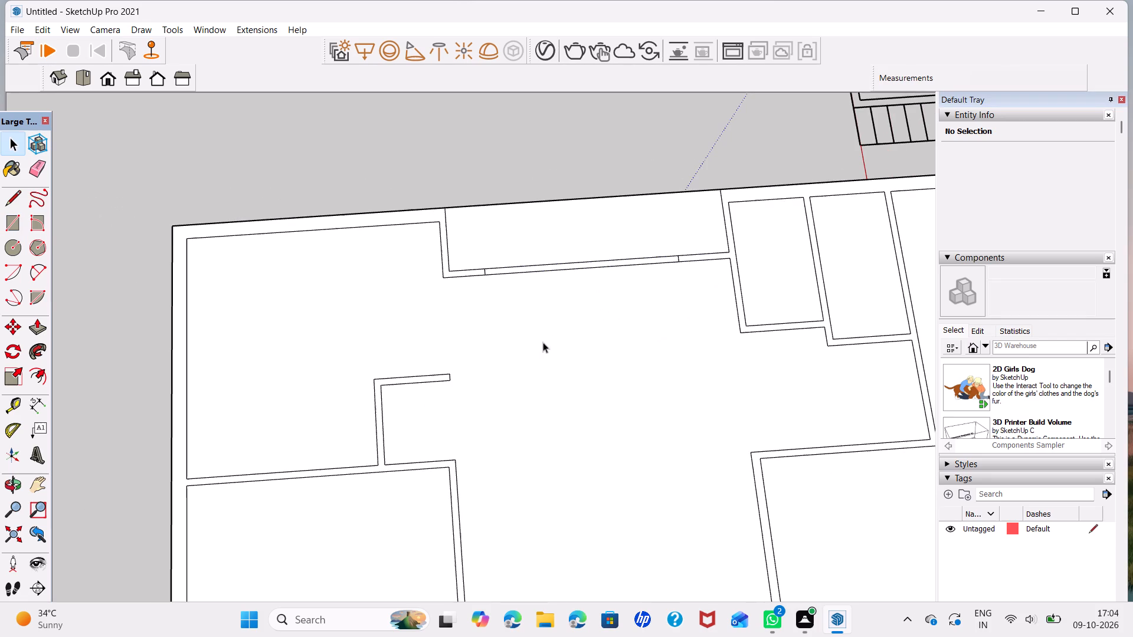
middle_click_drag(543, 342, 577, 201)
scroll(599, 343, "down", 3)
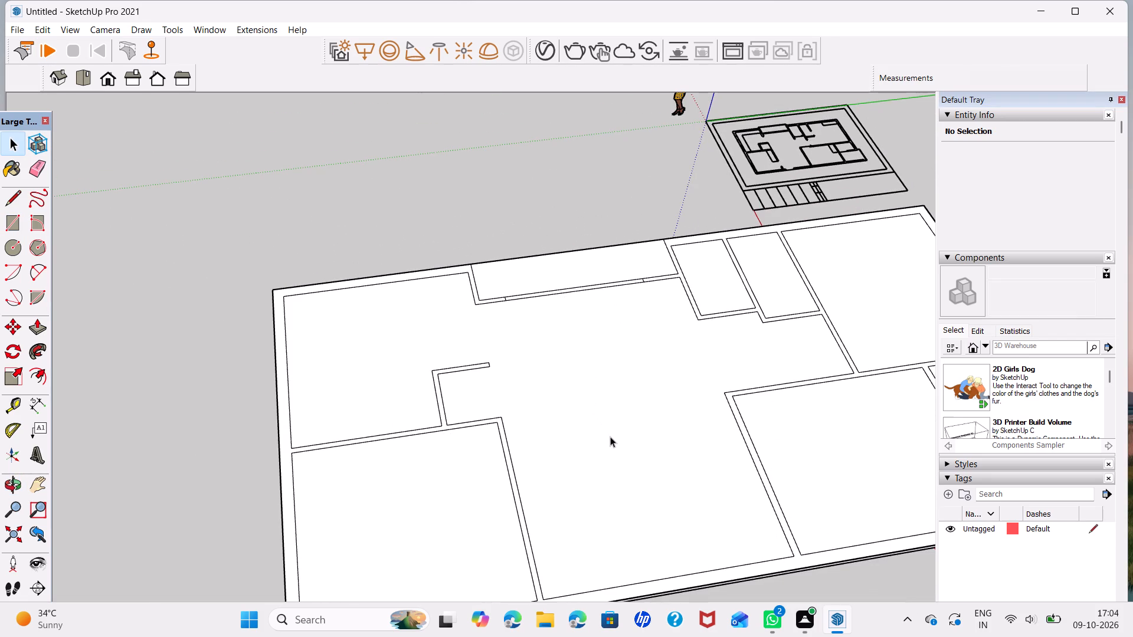
Undo the opening rectangle drawn across the narrow side space's long partition.
key("ctrl+z")
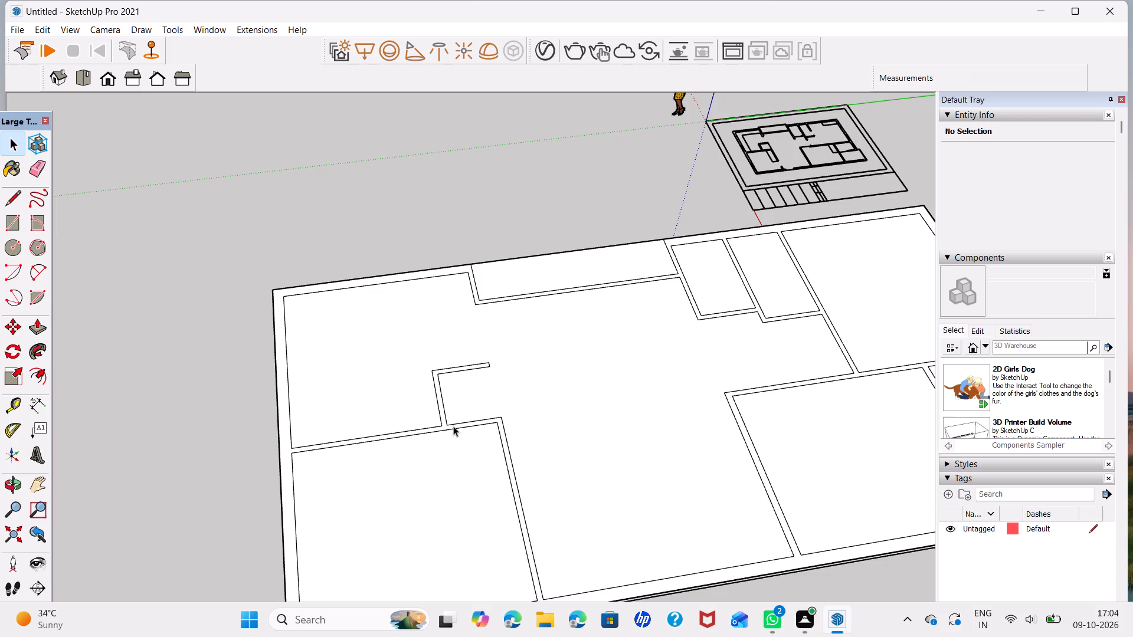
Extrude the connected wall and partition face of the floor plan upward by 12'.
left_click(453, 426)
scroll(453, 426, "up", 4)
left_click(456, 428)
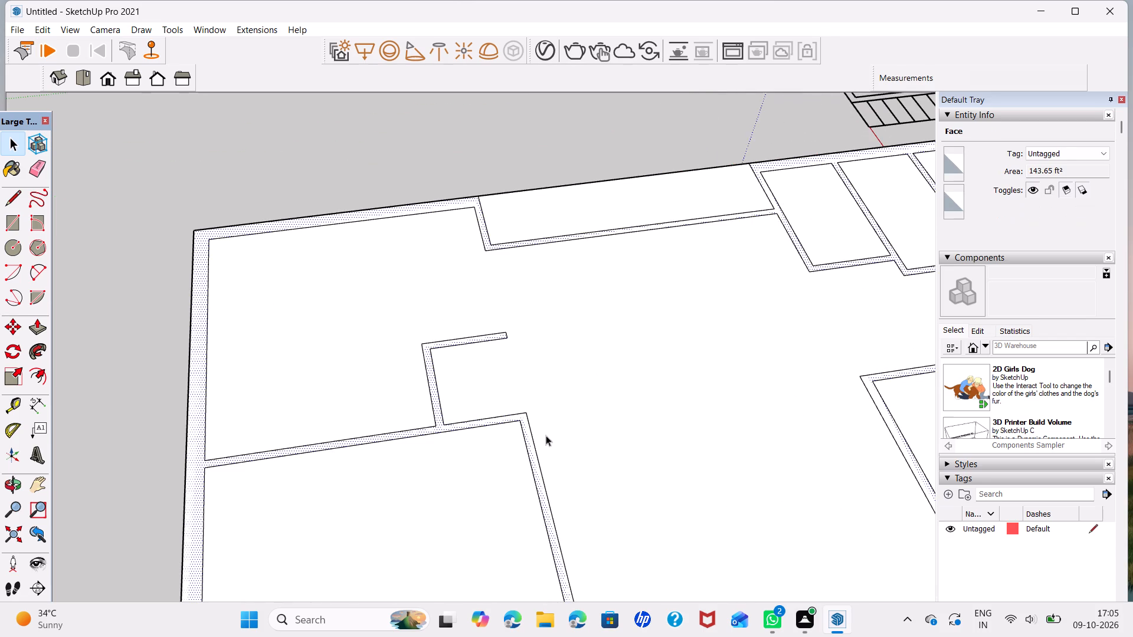
key("p")
left_click(535, 460)
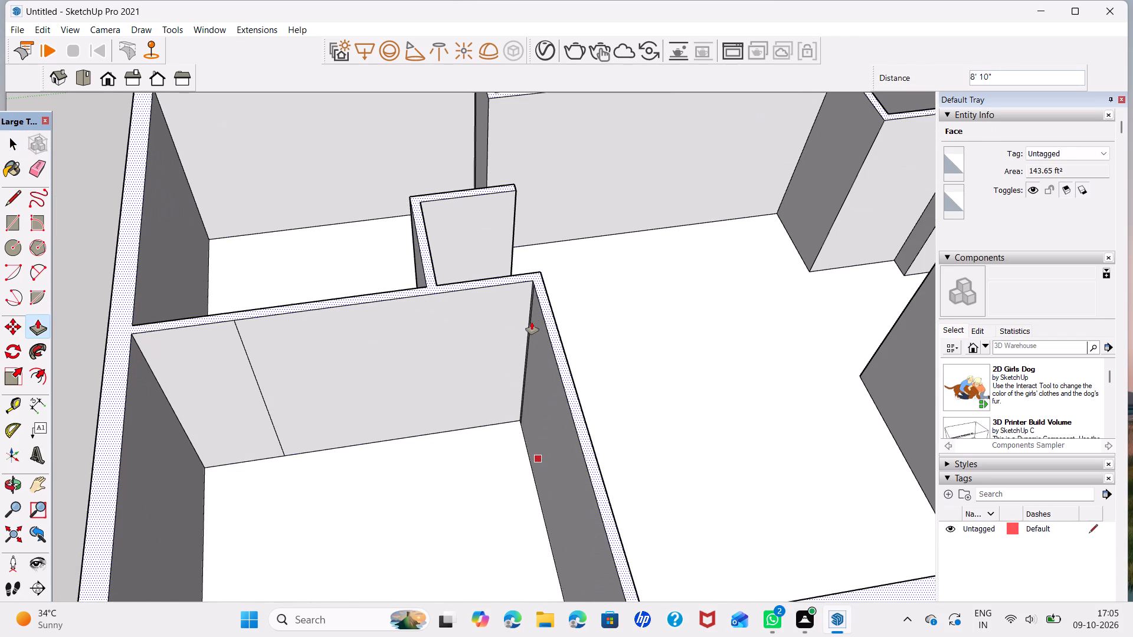
type("12'")
key("Return")
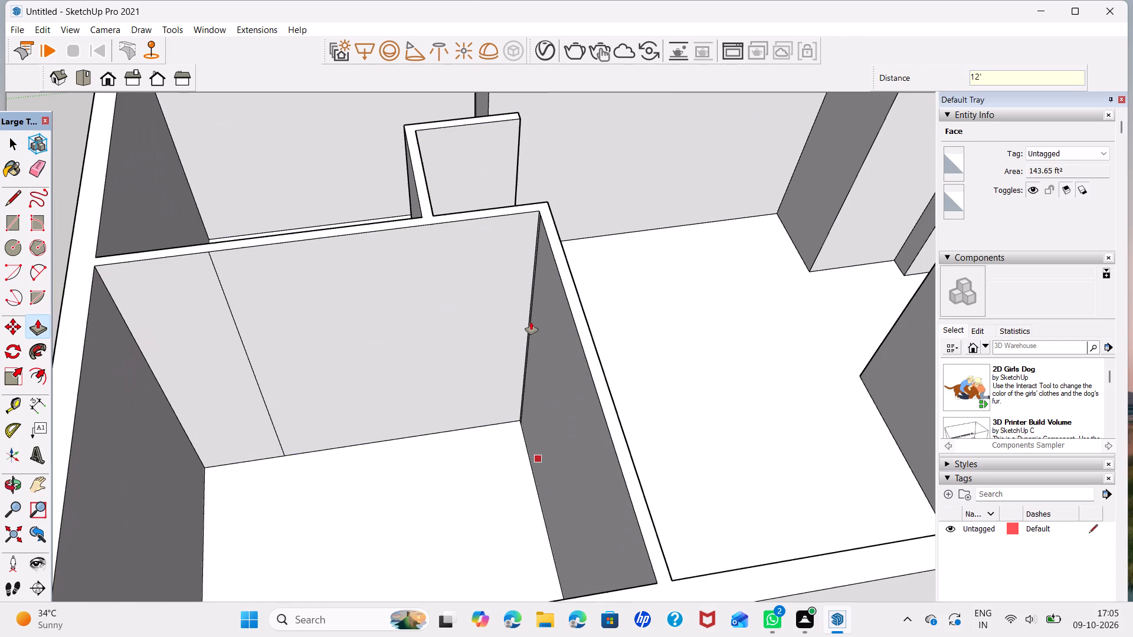
key("space")
Examine the raised house from several sides, ending at the open central hall and its surrounding walls.
scroll(607, 380, "down", 12)
middle_click_drag(617, 452, 640, 476)
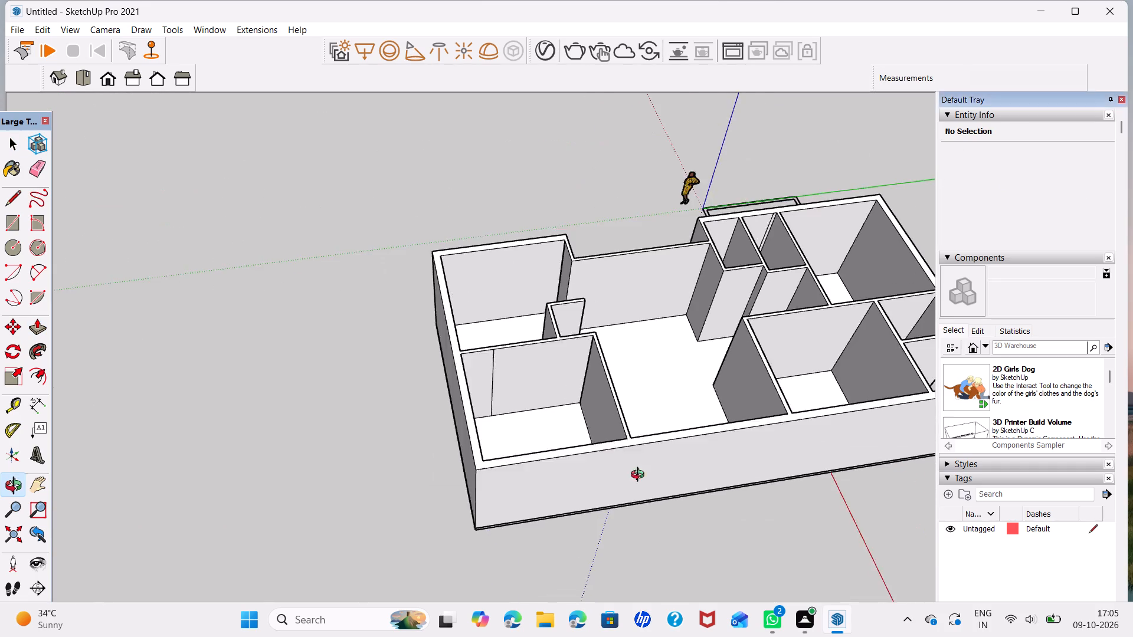
middle_click_drag(640, 476, 1129, 407)
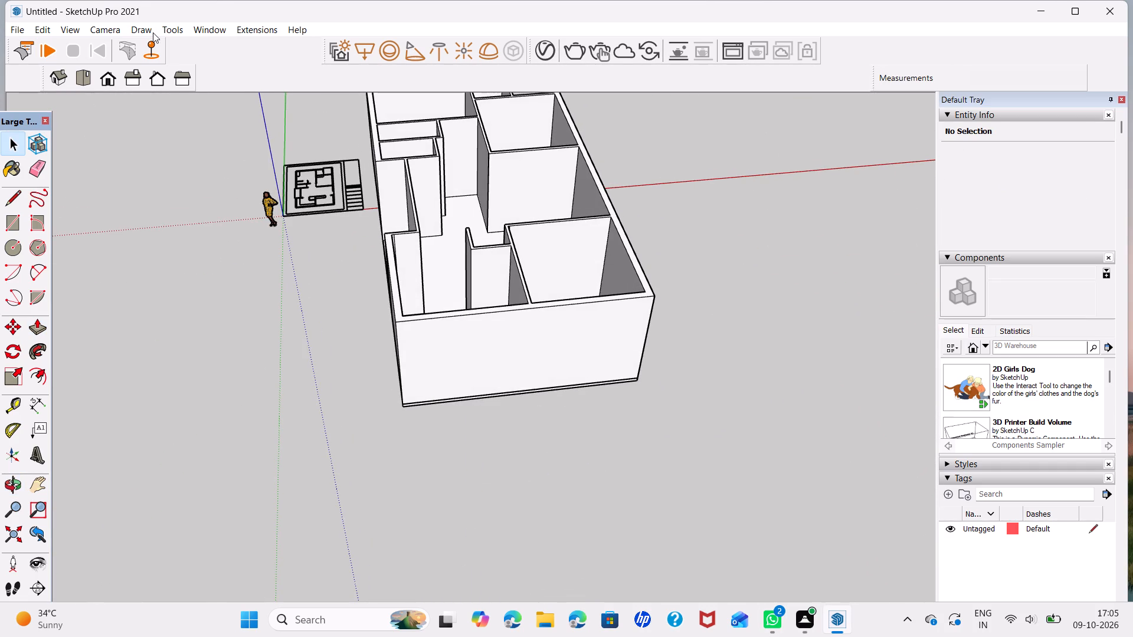
middle_click_drag(420, 224, 416, 309)
middle_click_drag(528, 385, 0, 313)
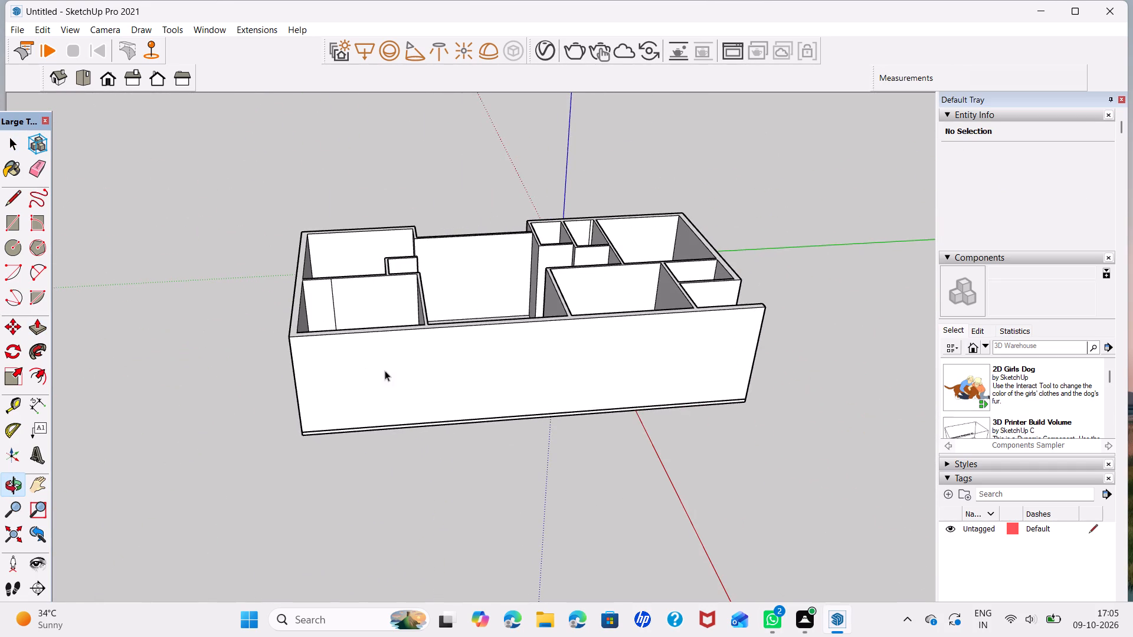
scroll(435, 375, "up", 2)
middle_click_drag(442, 377, 0, 384)
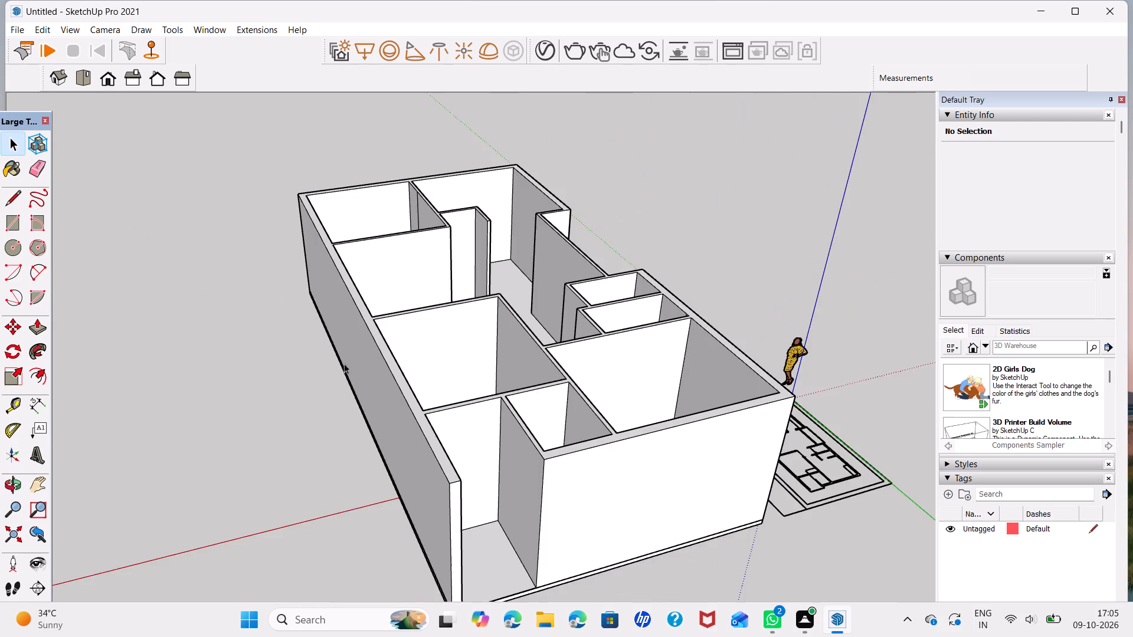
scroll(376, 356, "up", 4)
middle_click_drag(602, 392, 61, 431)
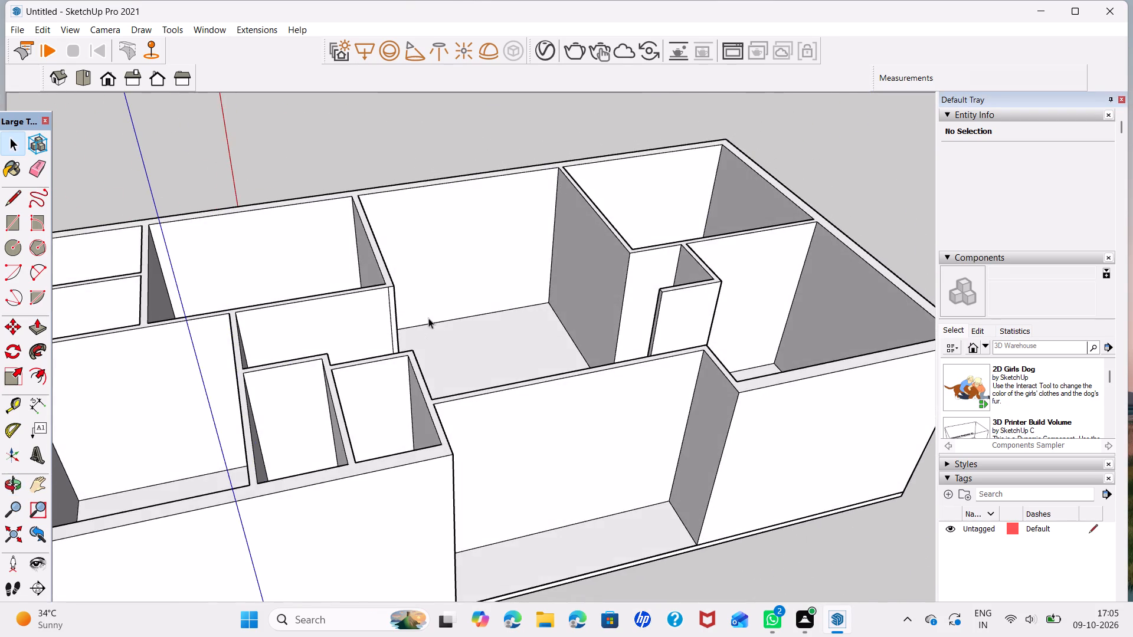
scroll(457, 297, "up", 4)
middle_click_drag(526, 323, 432, 295)
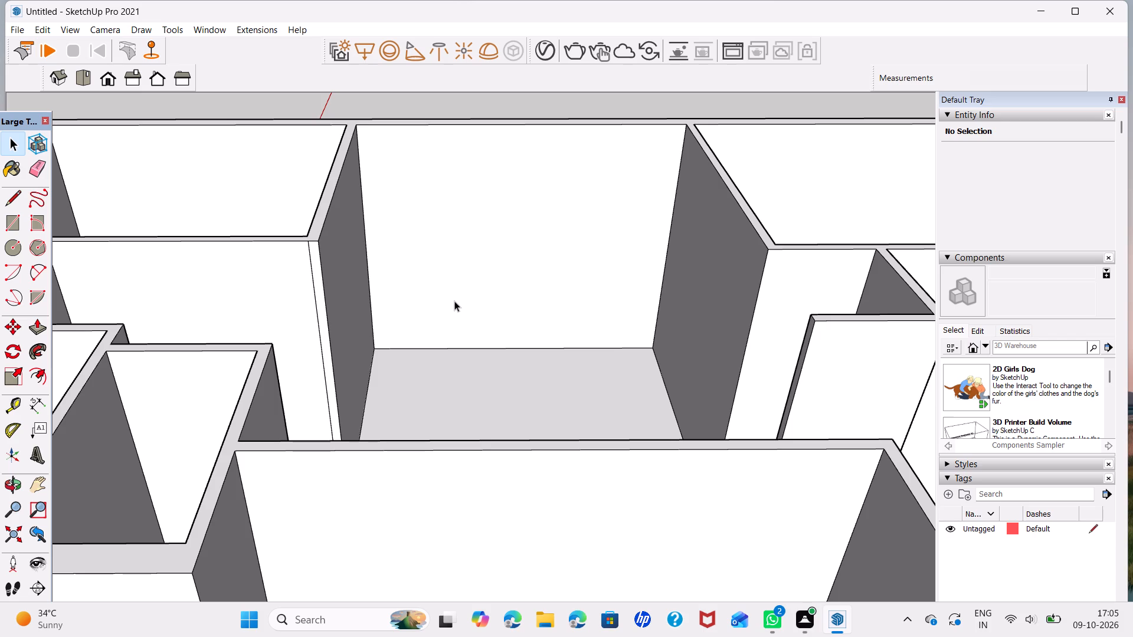
Draw a 3'6" by 8' door rectangle standing on the floor edge of the central hall's outer wall, near the corner.
key("r")
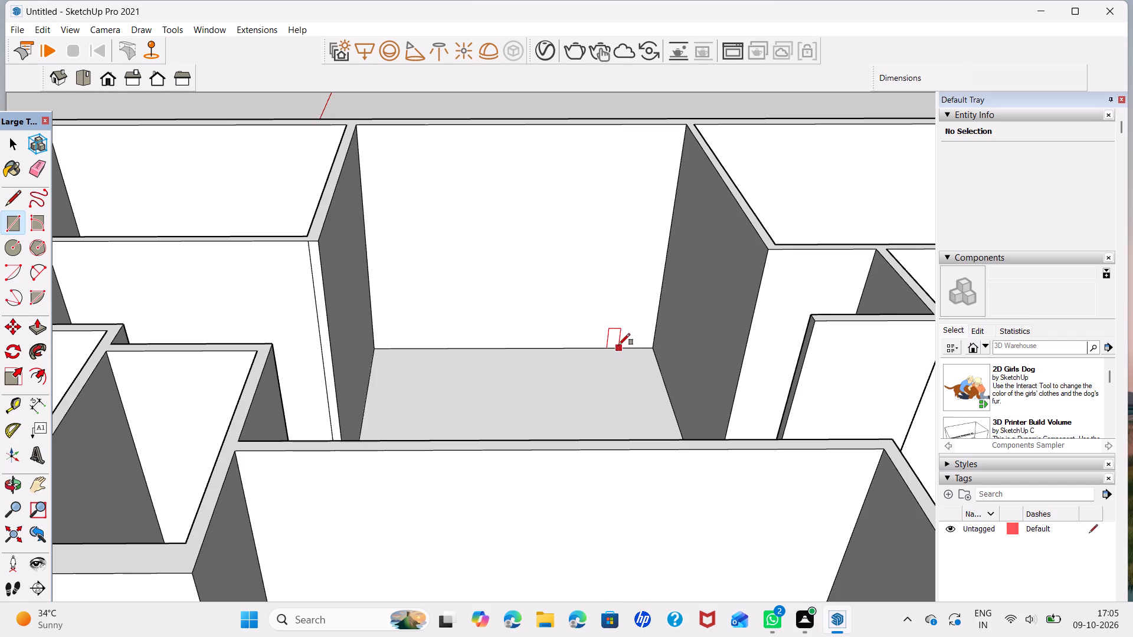
left_click(620, 347)
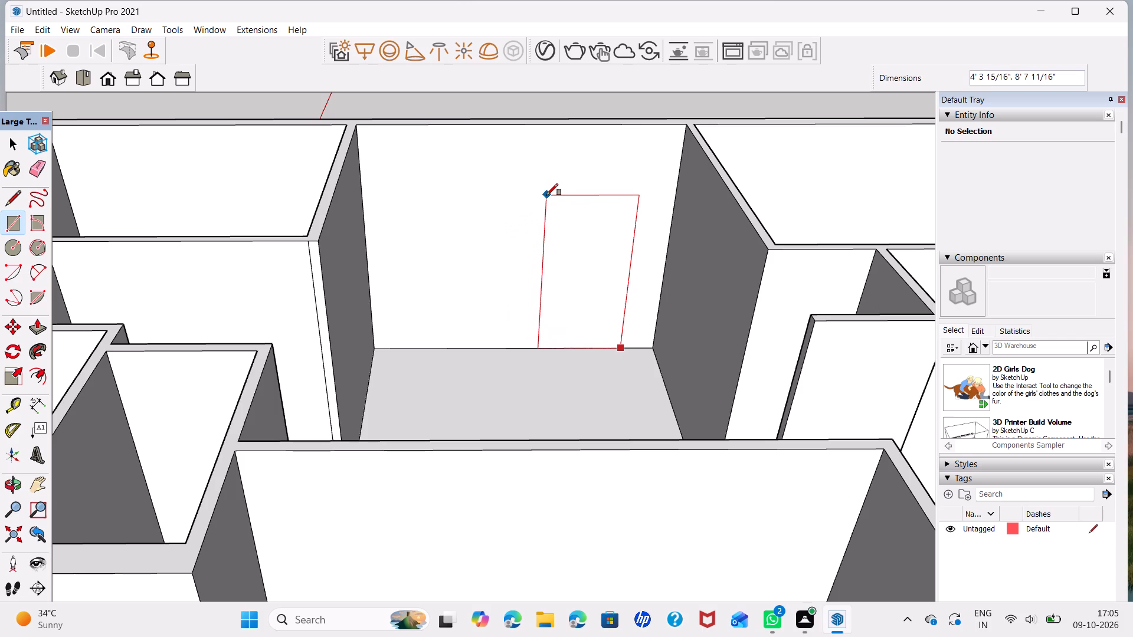
type("3'6")
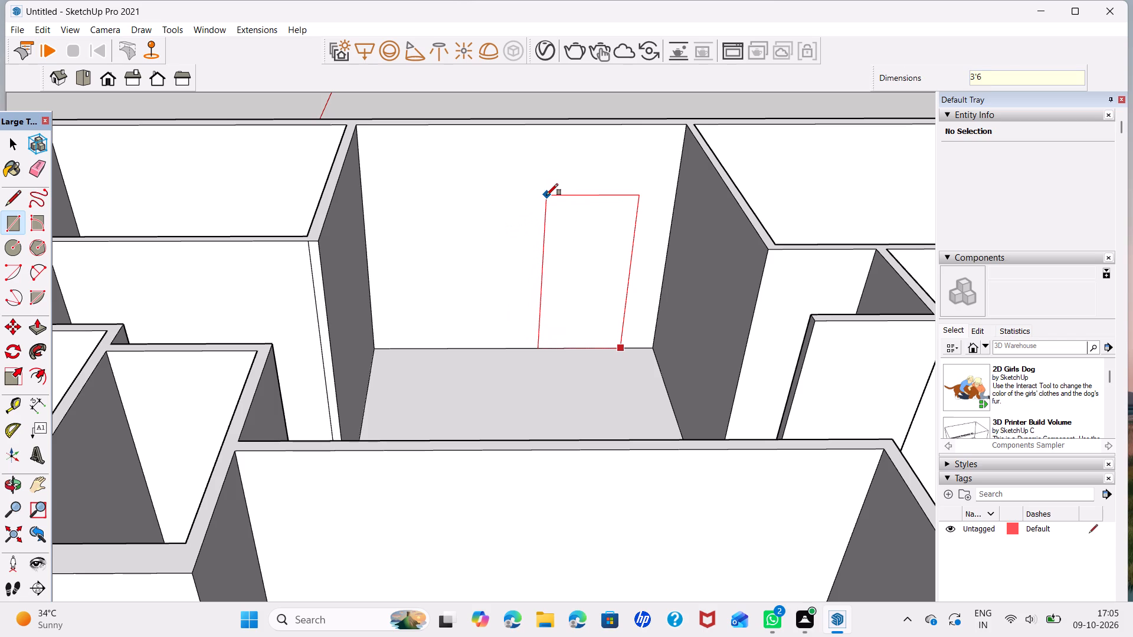
key("comma")
key("8")
key("apostrophe")
key("Return")
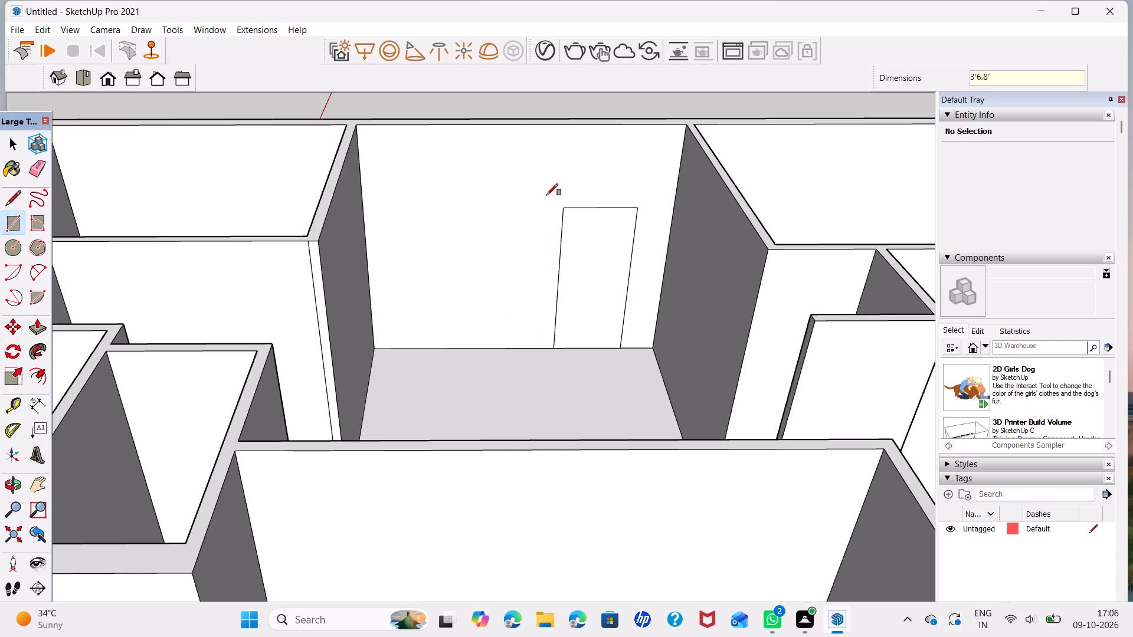
key("space")
Move the top edge of the door rectangle on the hall's outer wall up by 1'.
middle_click_drag(617, 269, 559, 304)
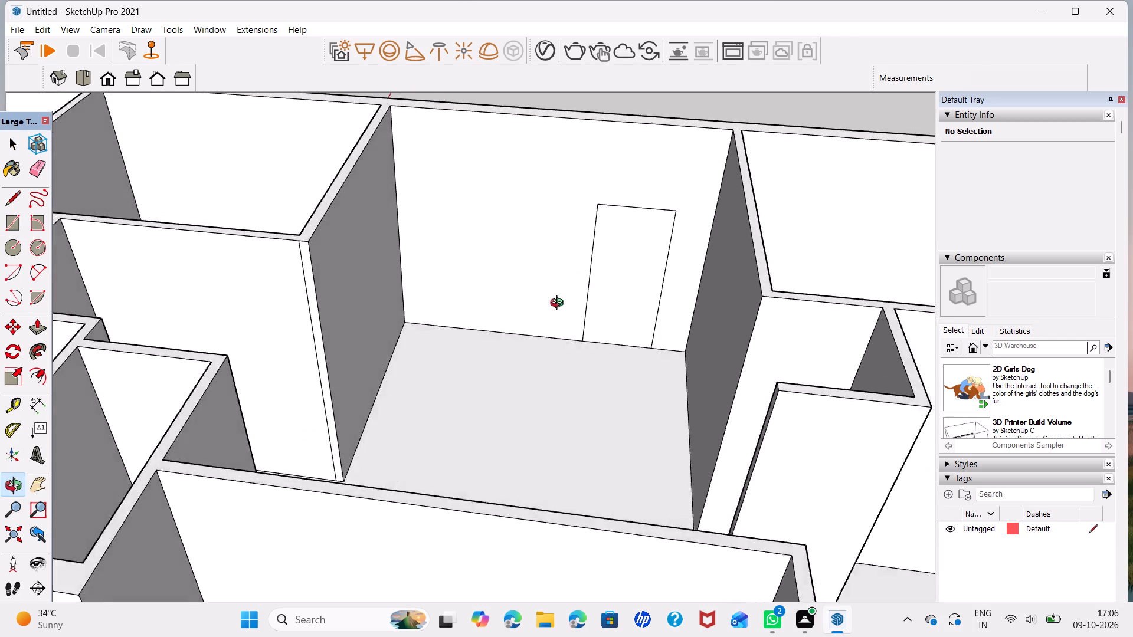
middle_click_drag(559, 304, 651, 324)
left_click(594, 177)
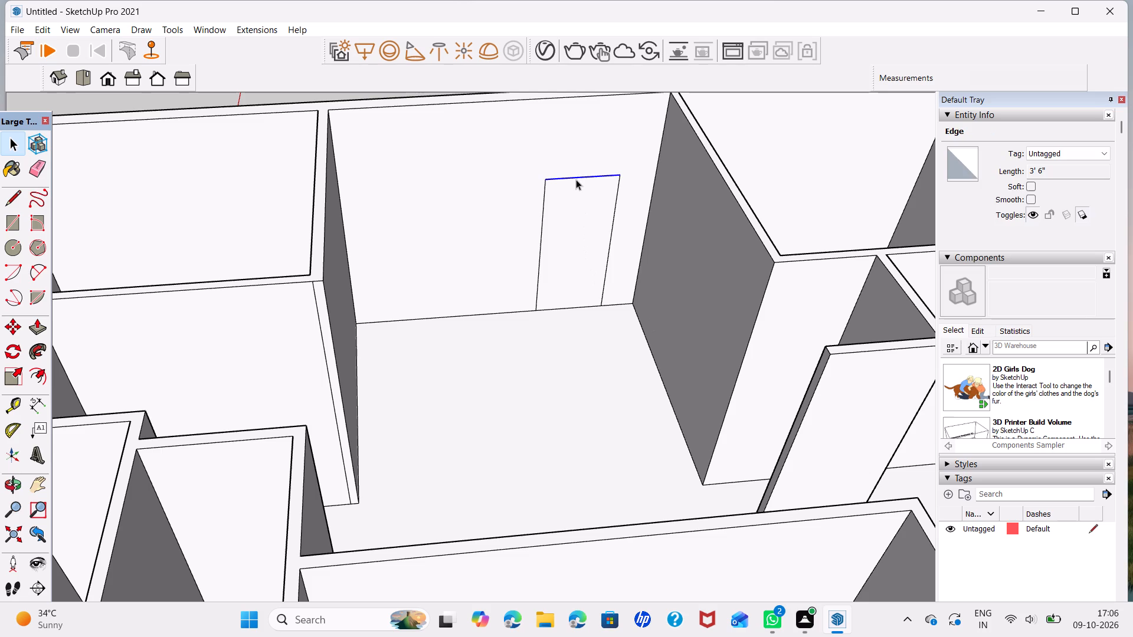
key("m")
left_click(618, 178)
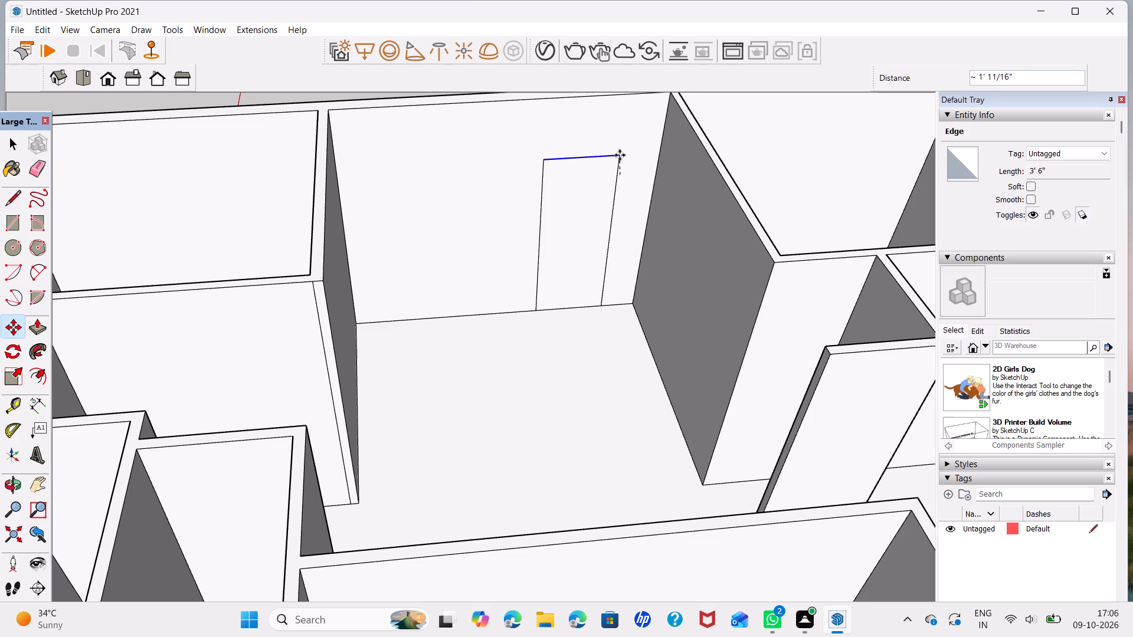
type("1'")
key("Return")
key("space")
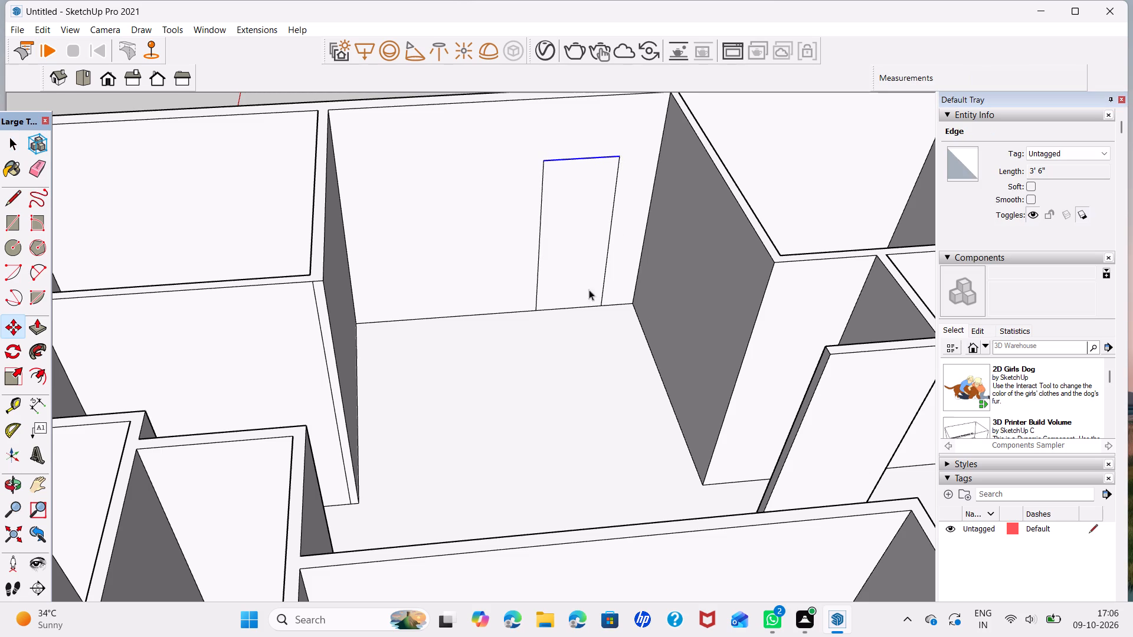
Draw a 1'9" line along the base of the hall's adjoining partition, starting from the corner beside the door outline.
scroll(538, 340, "down", 4)
middle_click_drag(552, 375, 820, 344)
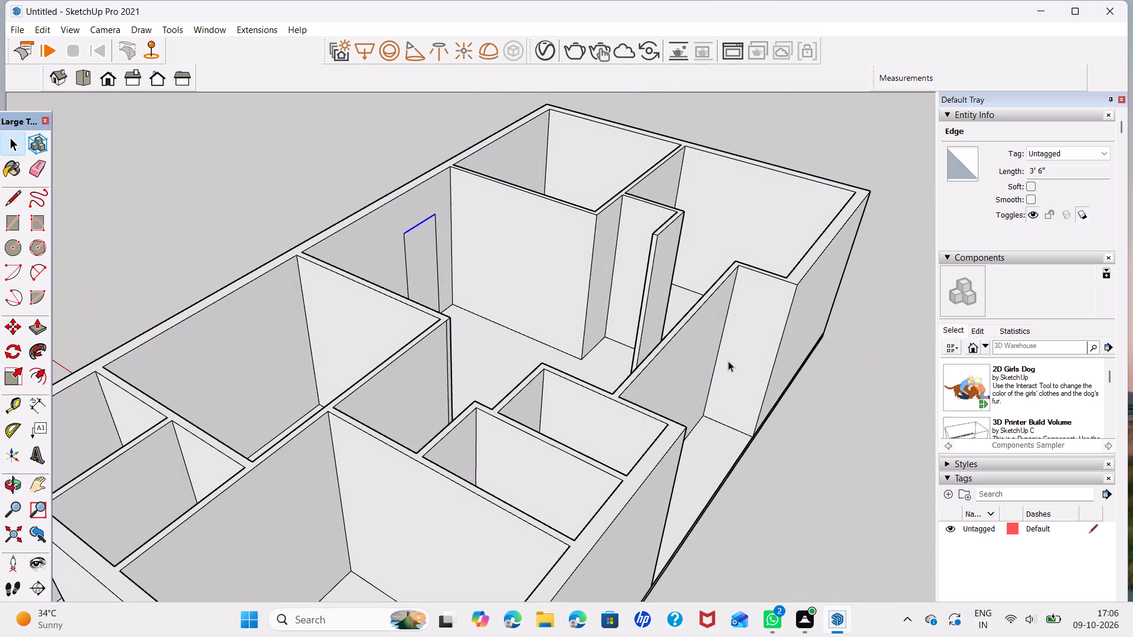
scroll(467, 328, "up", 3)
middle_click_drag(525, 319, 778, 316)
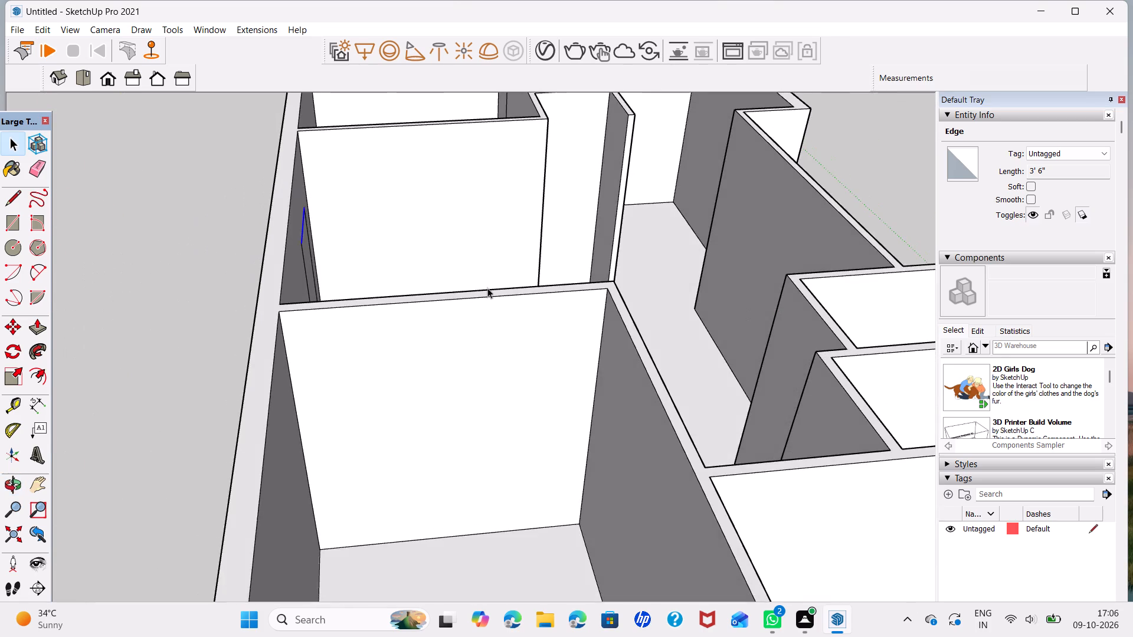
scroll(357, 274, "up", 4)
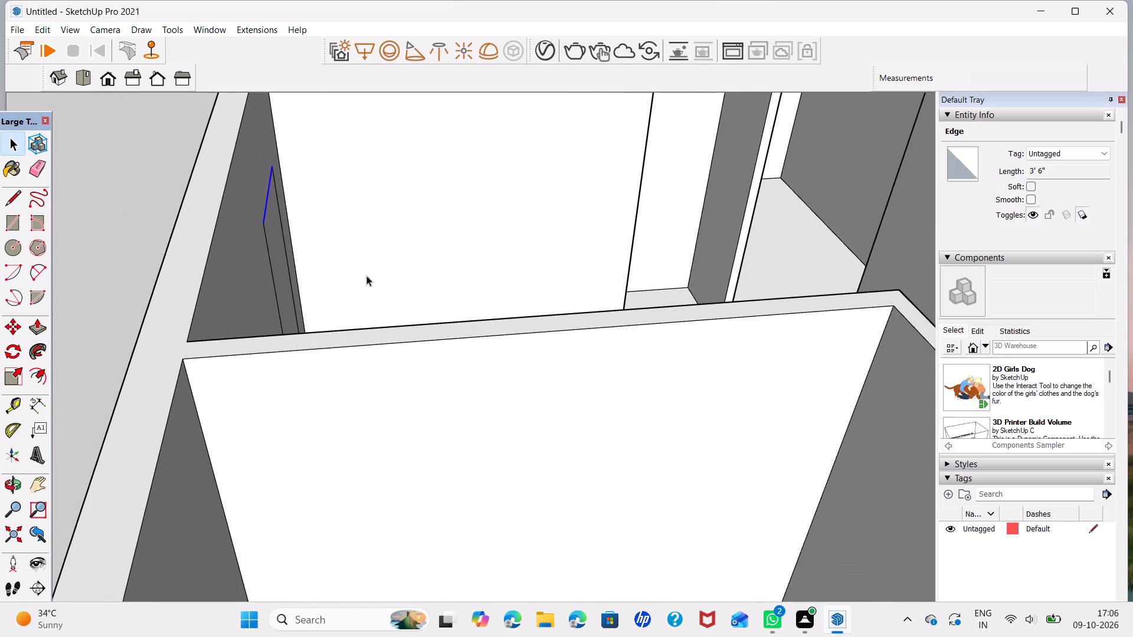
middle_click_drag(381, 324, 375, 386)
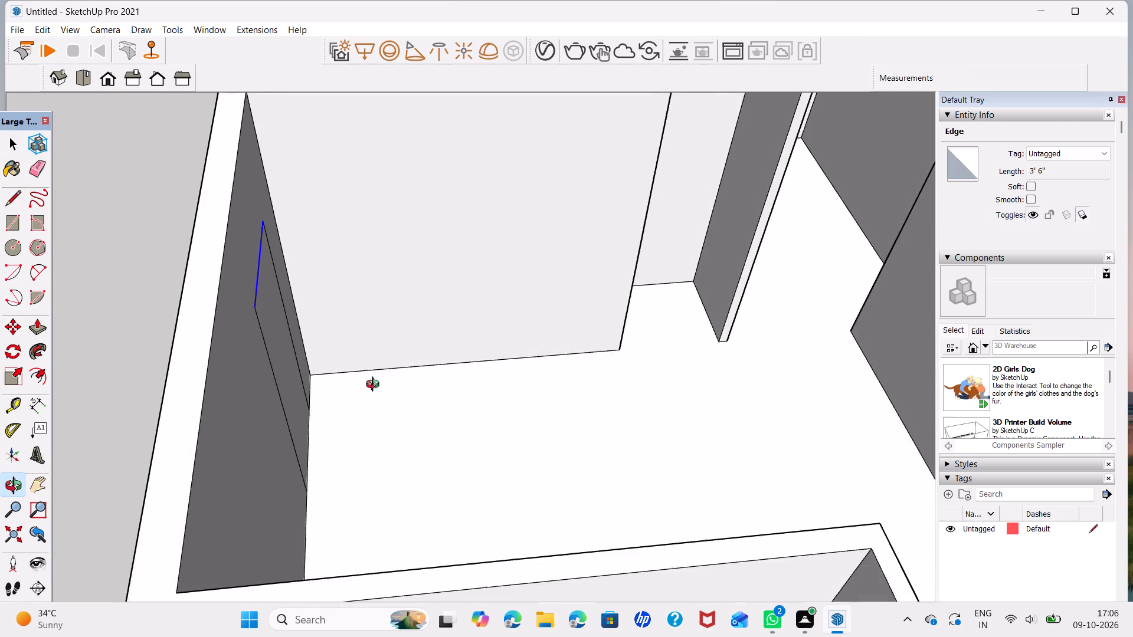
middle_click_drag(375, 386, 363, 389)
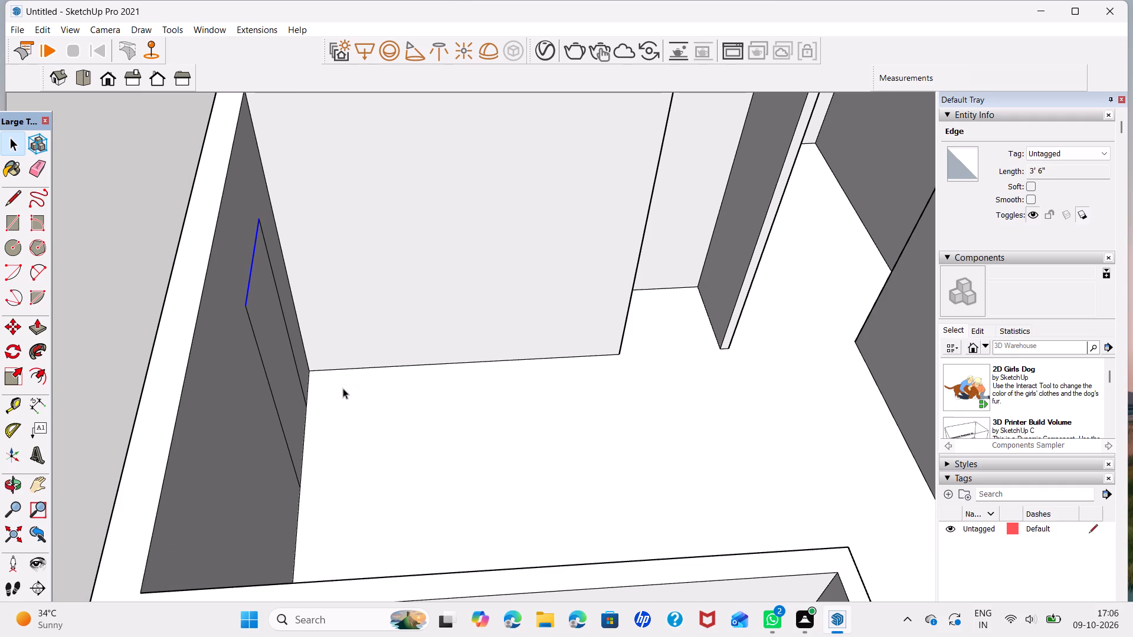
key("l")
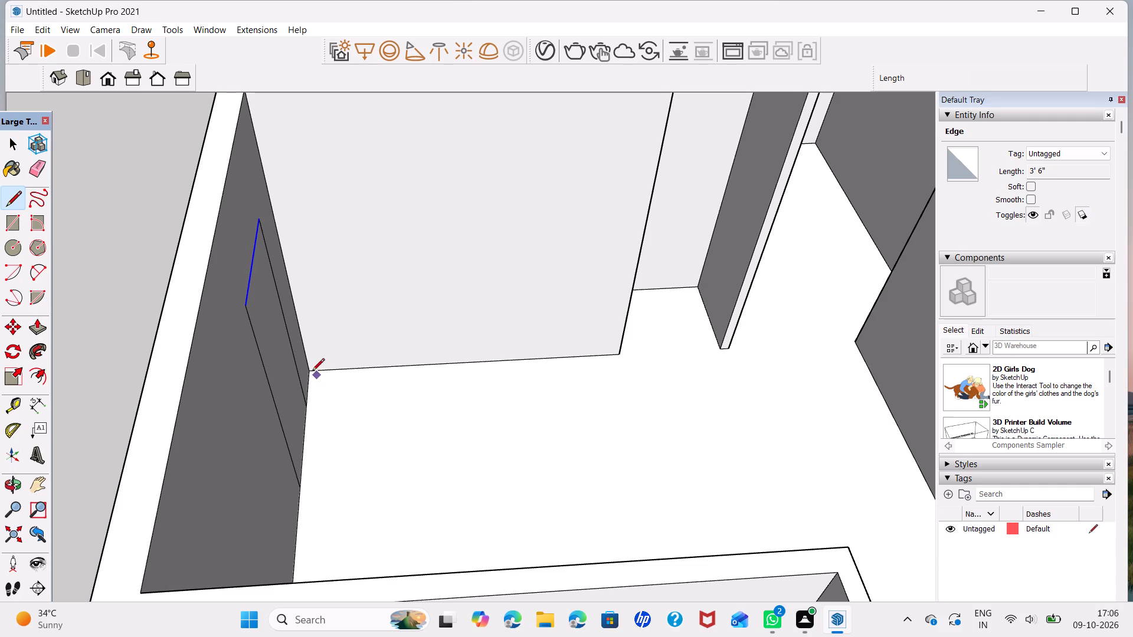
left_click(312, 371)
type("1'9")
key("Return")
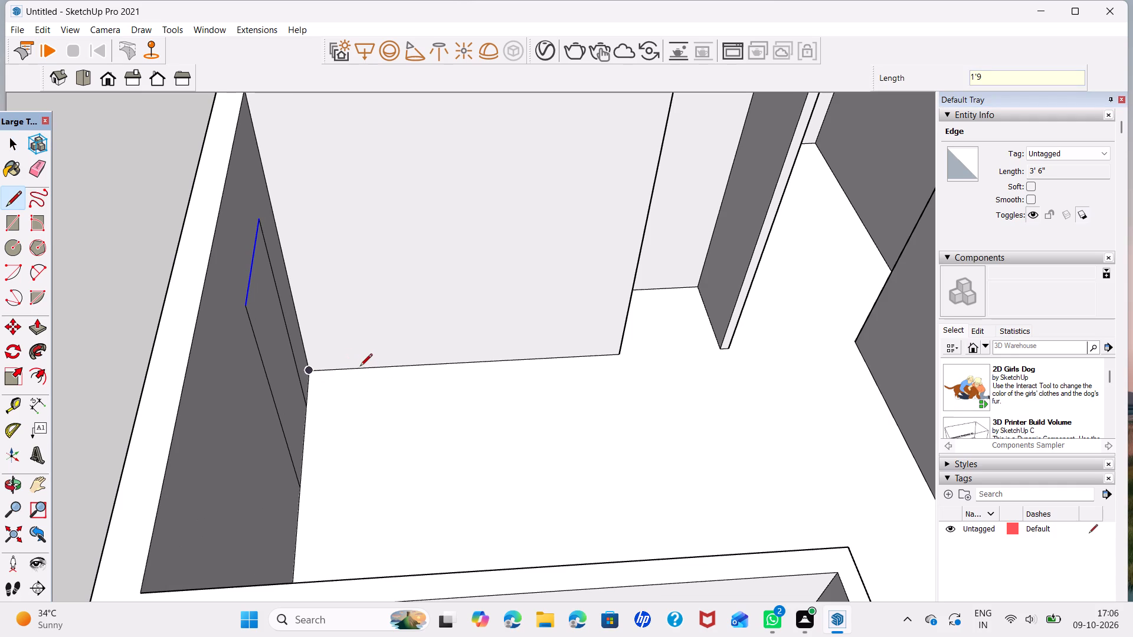
Outline a door 9' high and 3'6" wide on that partition, starting from the end of the 1'9" line and closing at the floor.
left_click(358, 367)
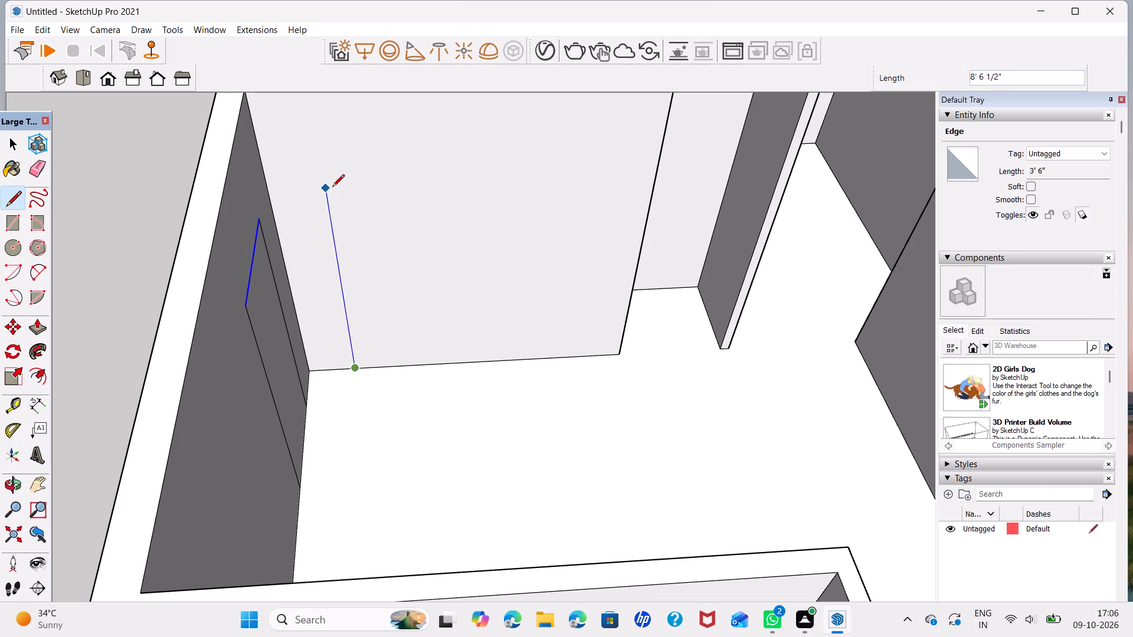
type("9'")
key("Return")
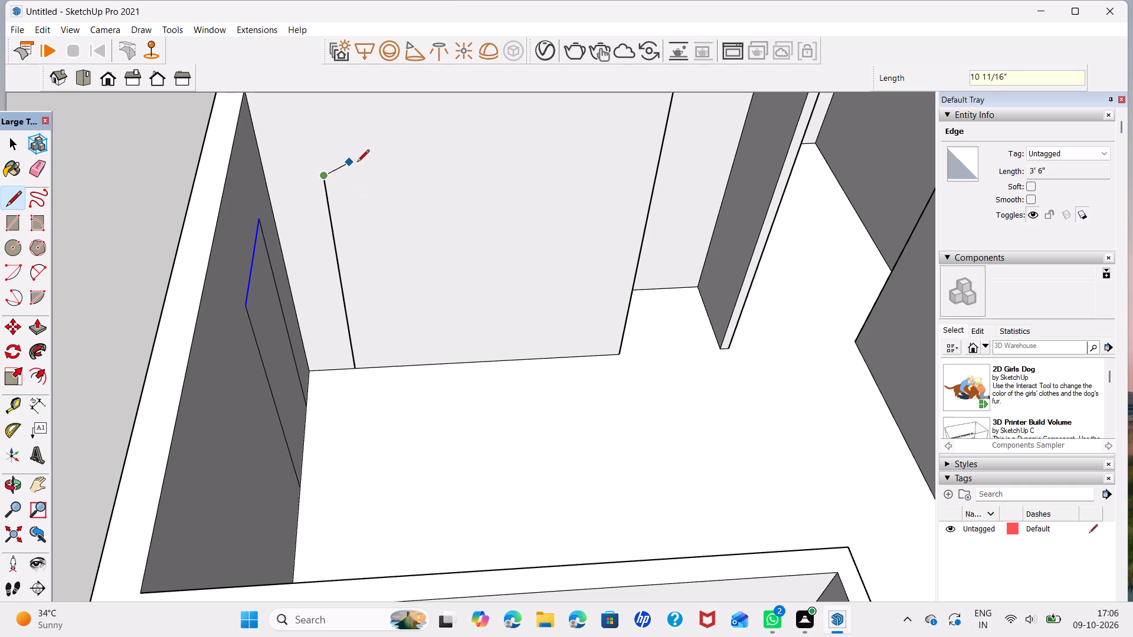
type("3'6")
key("Return")
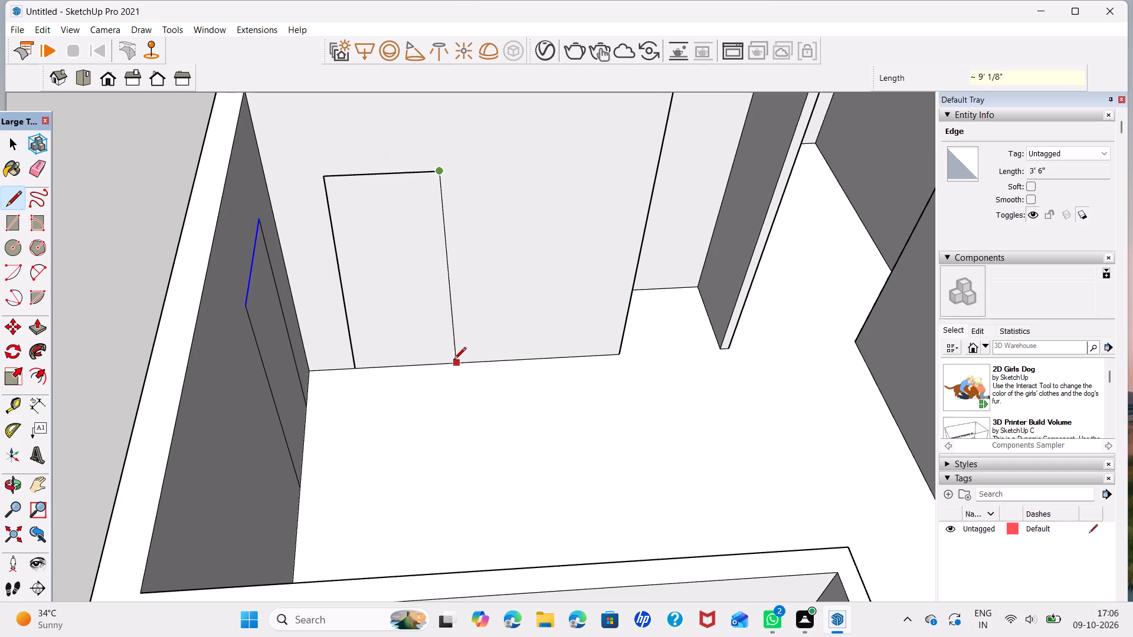
middle_click_drag(454, 360, 439, 354)
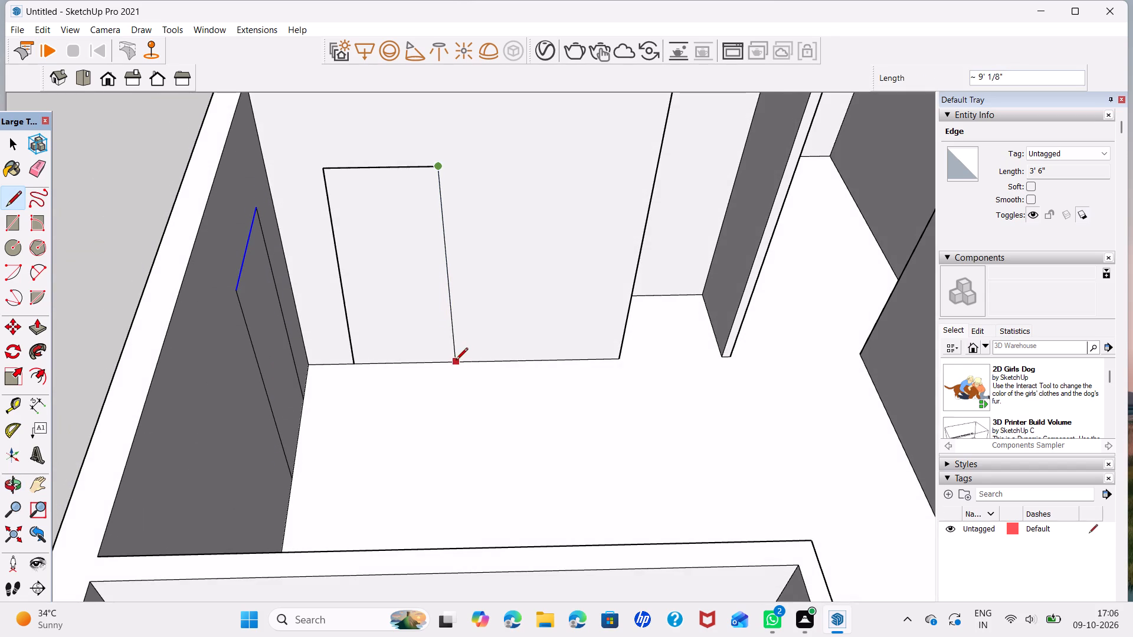
left_click(451, 358)
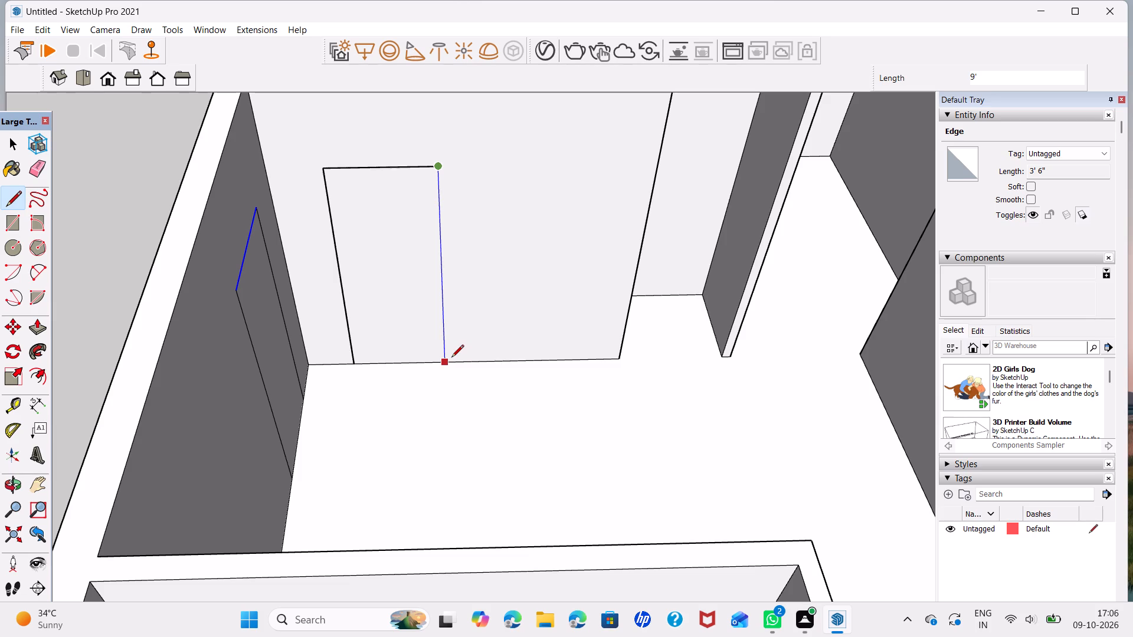
key("space")
Examine the door outlines in the central hall and the surrounding room layout from several angles, picking out the partition's door face.
middle_click_drag(503, 432, 247, 386)
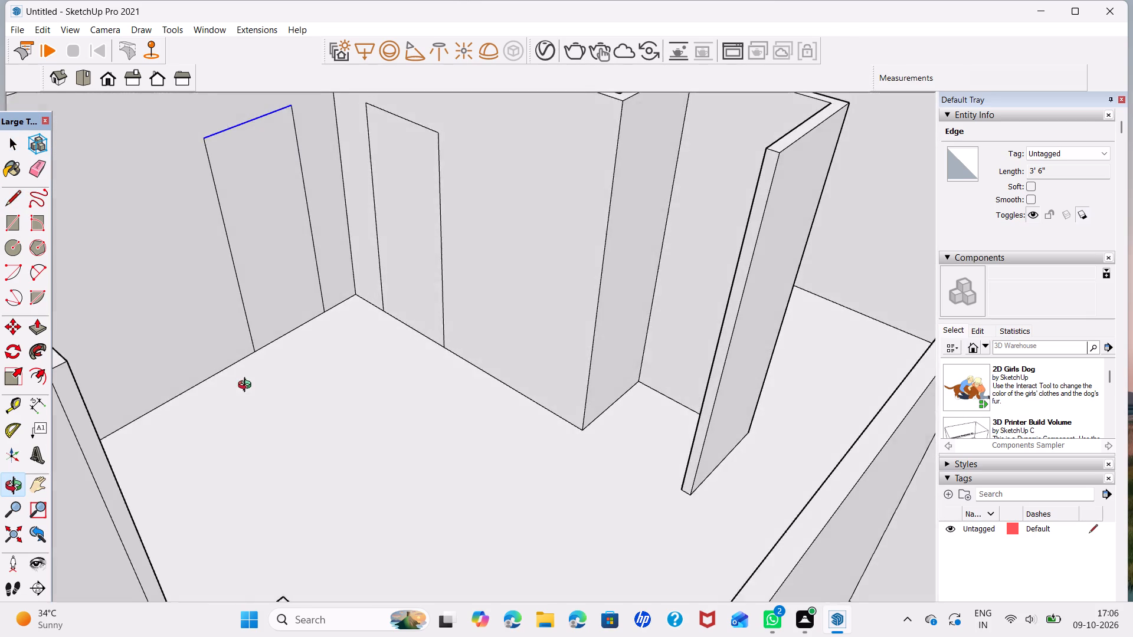
middle_click_drag(247, 386, 247, 377)
scroll(417, 310, "up", 5)
left_click(427, 298)
scroll(539, 325, "down", 7)
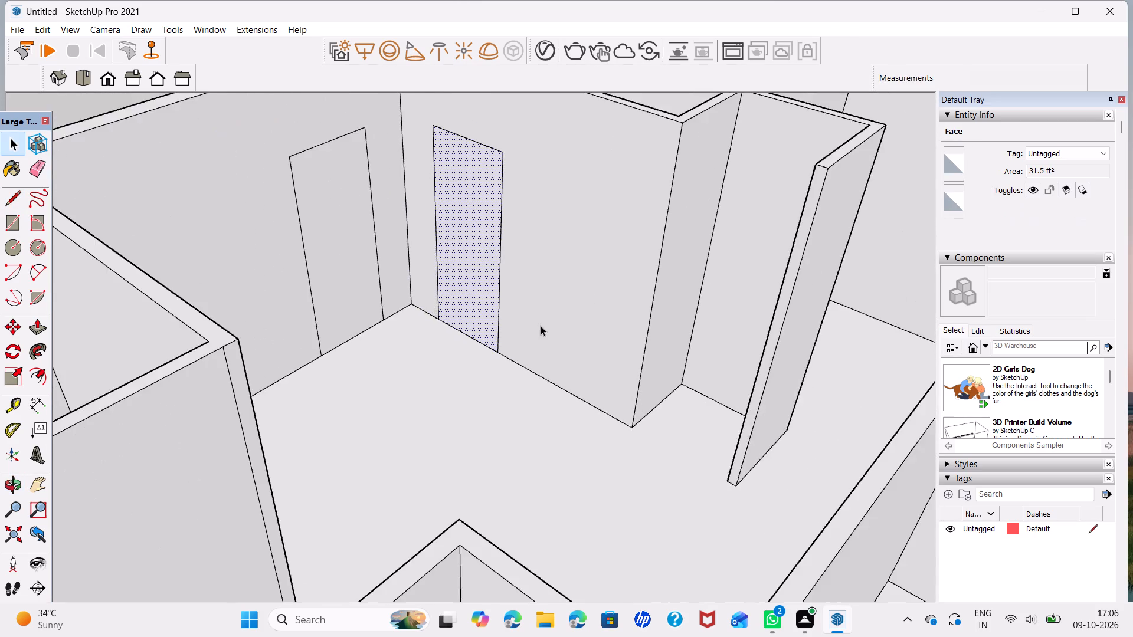
scroll(553, 321, "down", 3)
middle_click_drag(591, 317, 435, 366)
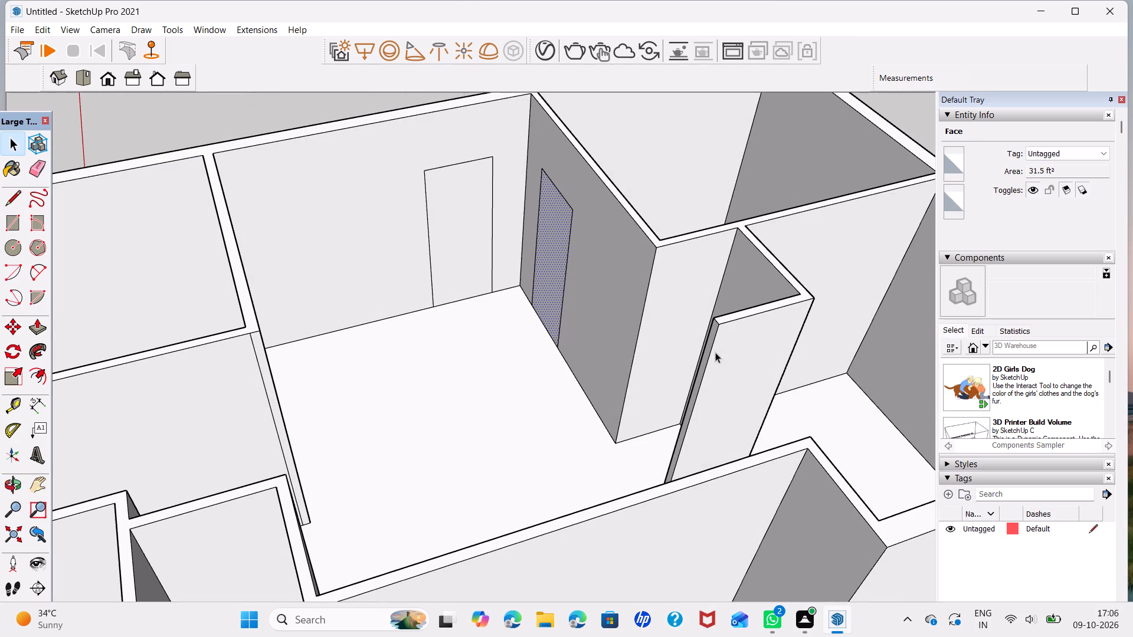
scroll(535, 379, "down", 1)
middle_click_drag(572, 404, 454, 403)
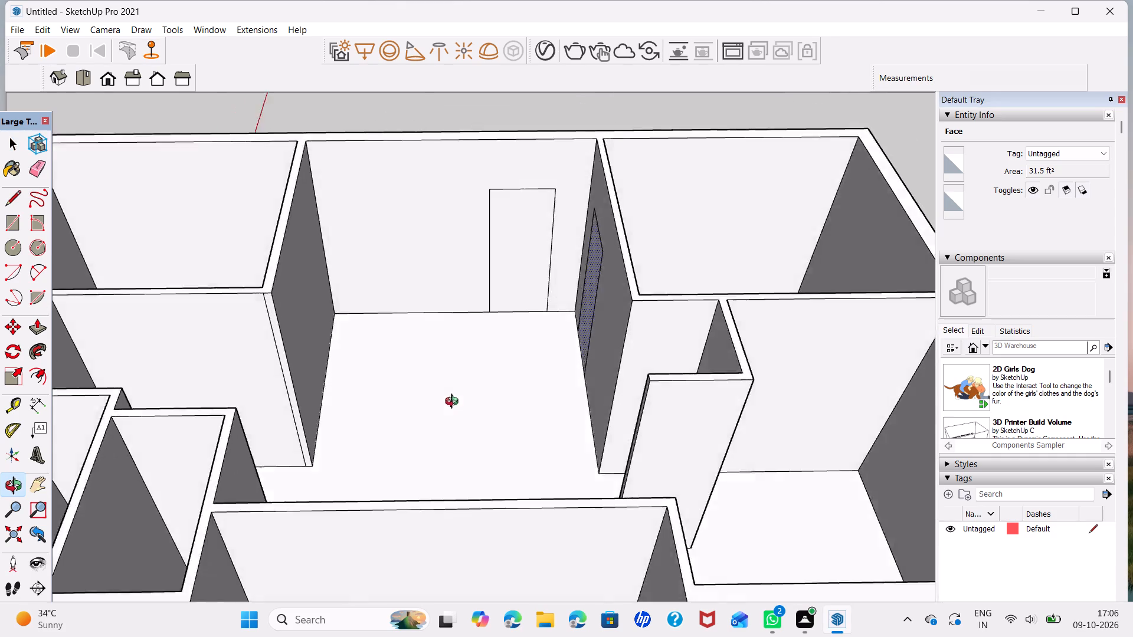
middle_click_drag(454, 403, 245, 320)
scroll(352, 378, "down", 5)
middle_click_drag(518, 426, 411, 552)
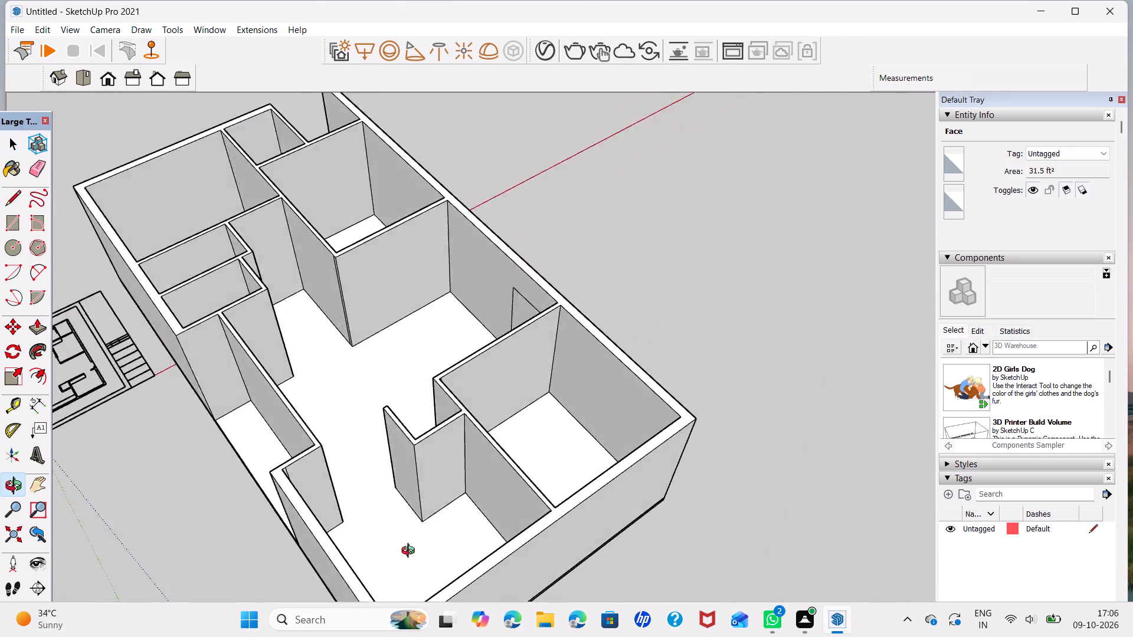
middle_click_drag(411, 552, 329, 570)
middle_click_drag(418, 342, 325, 406)
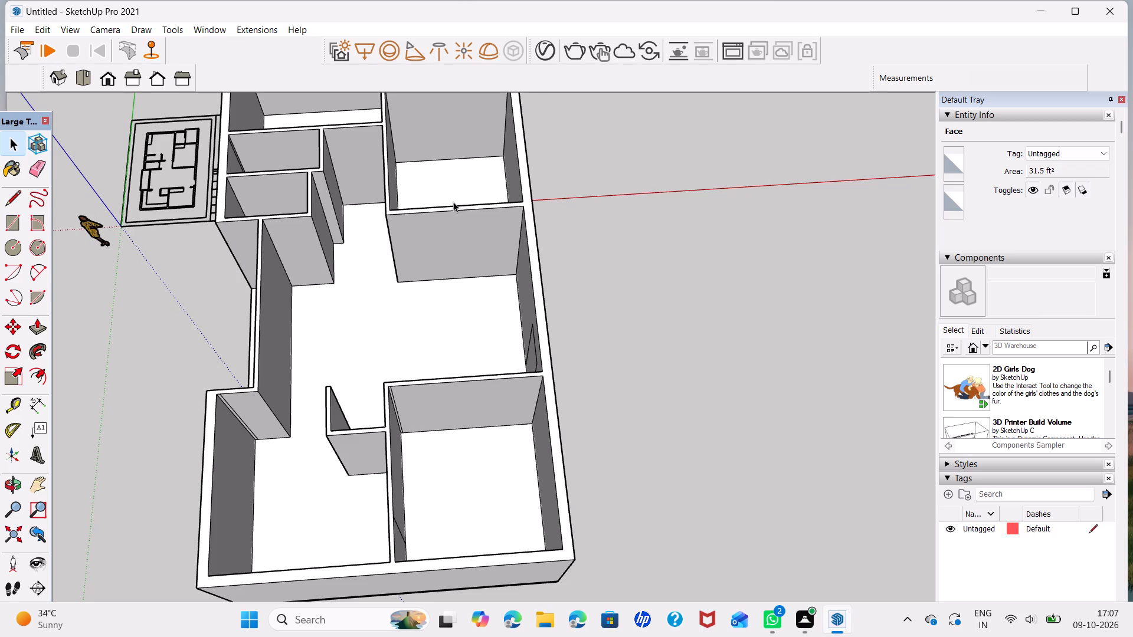
scroll(453, 202, "down", 4)
middle_click_drag(417, 248, 413, 176)
middle_click_drag(433, 239, 433, 241)
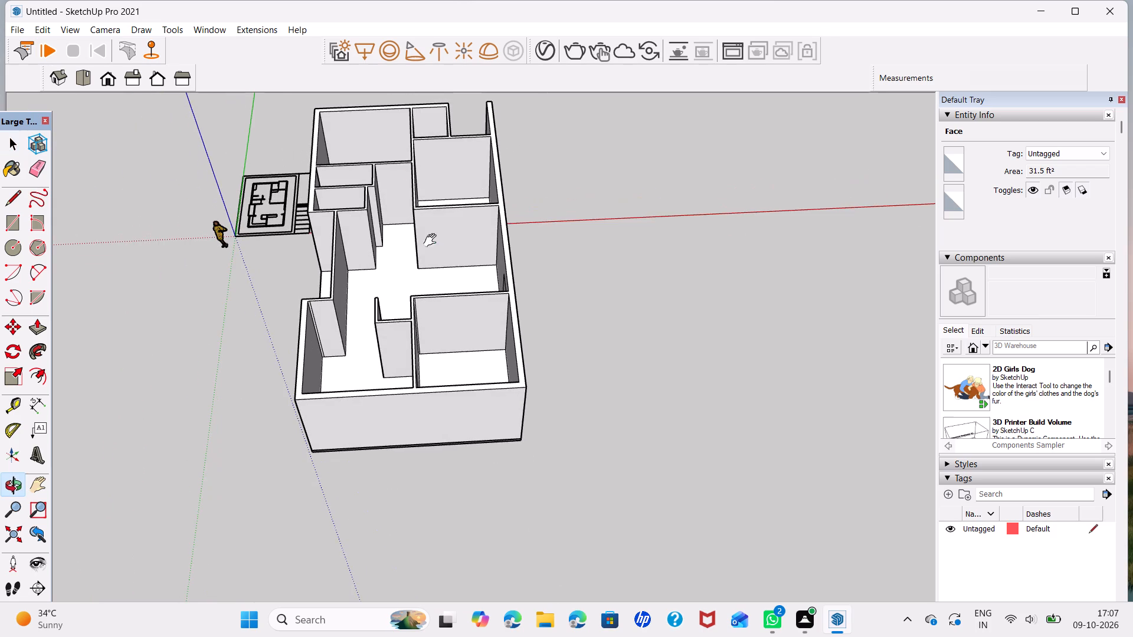
middle_click_drag(433, 241, 461, 342)
scroll(410, 358, "up", 3)
middle_click_drag(403, 381, 272, 371)
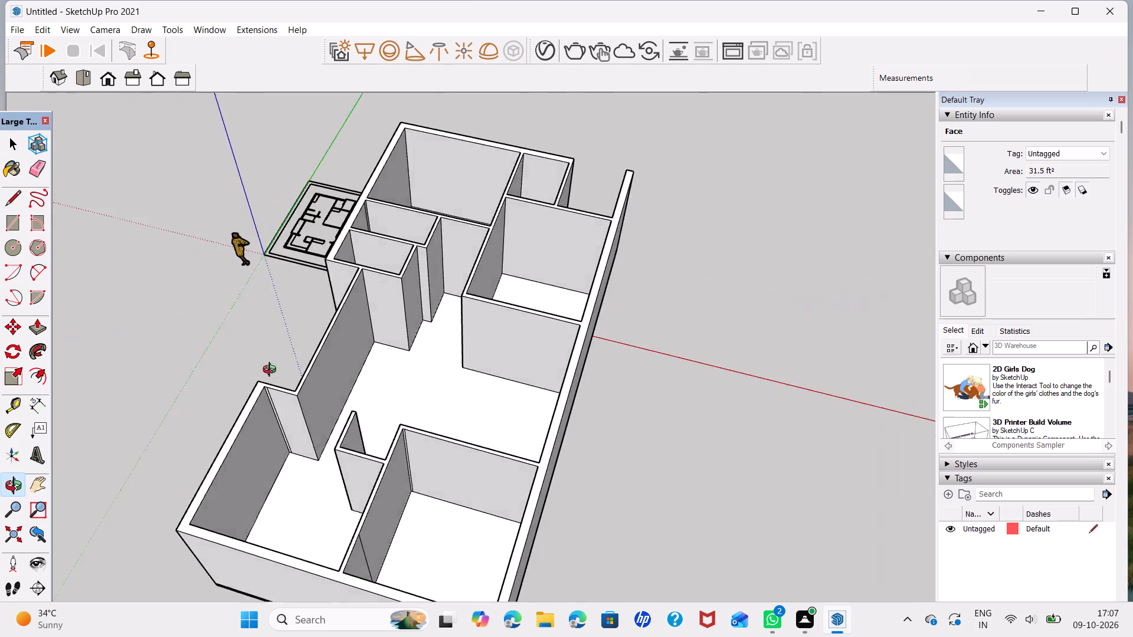
middle_click_drag(272, 371, 187, 299)
middle_click_drag(525, 359, 273, 412)
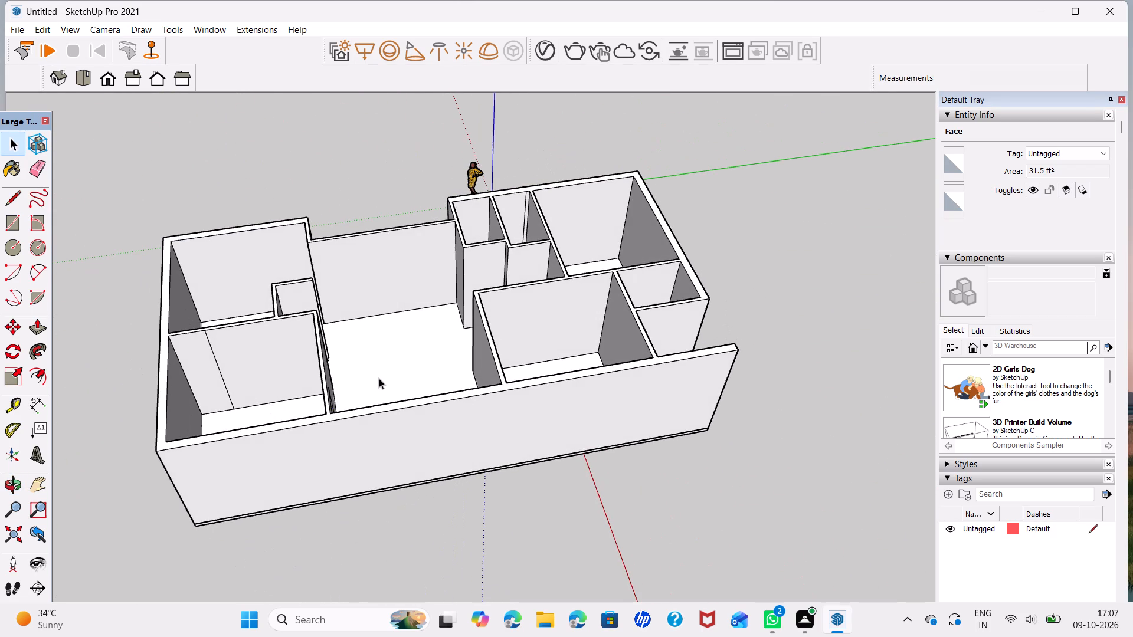
scroll(435, 337, "up", 2)
middle_click_drag(474, 347, 464, 355)
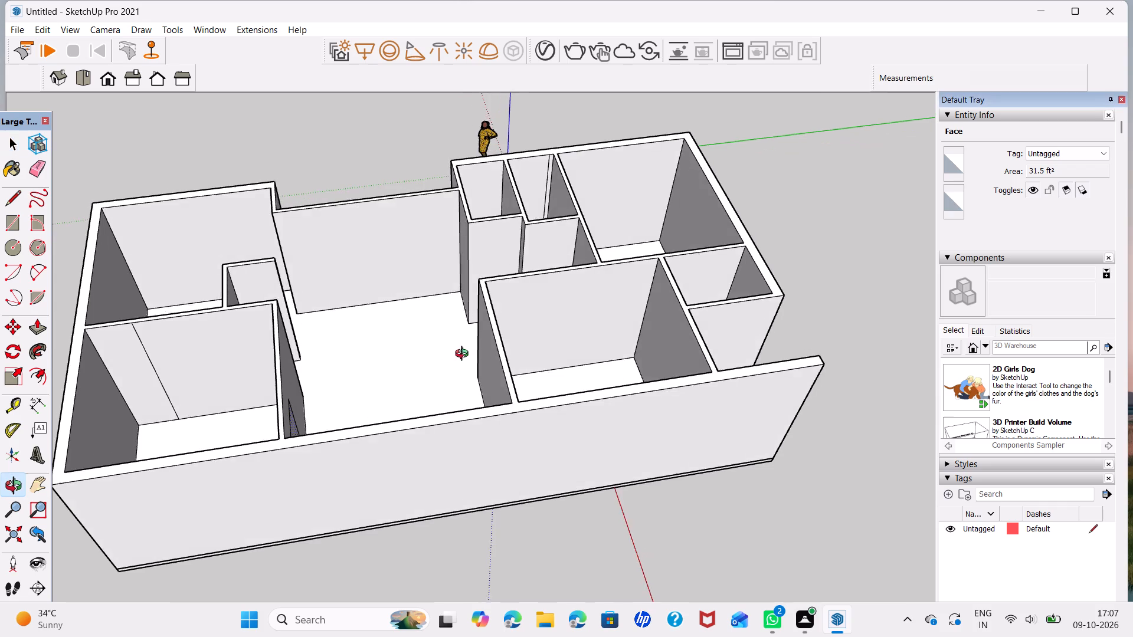
middle_click_drag(464, 355, 457, 317)
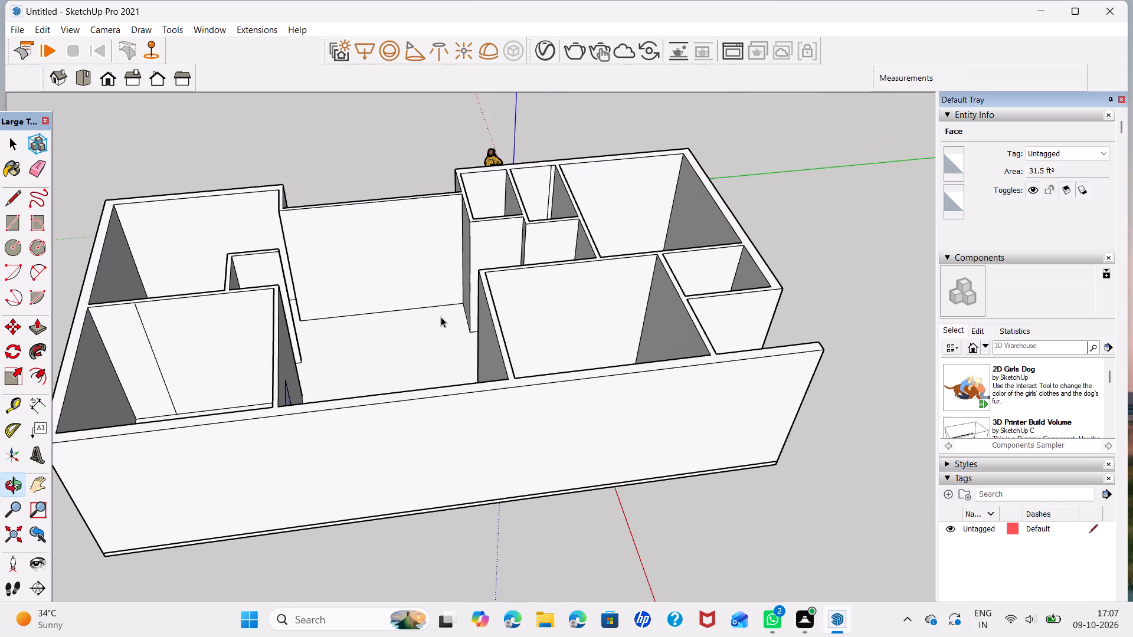
Draw a rectangle about 9' wide and 10' high from the floor edge of the hall's outer wall opposite the first door.
key("r")
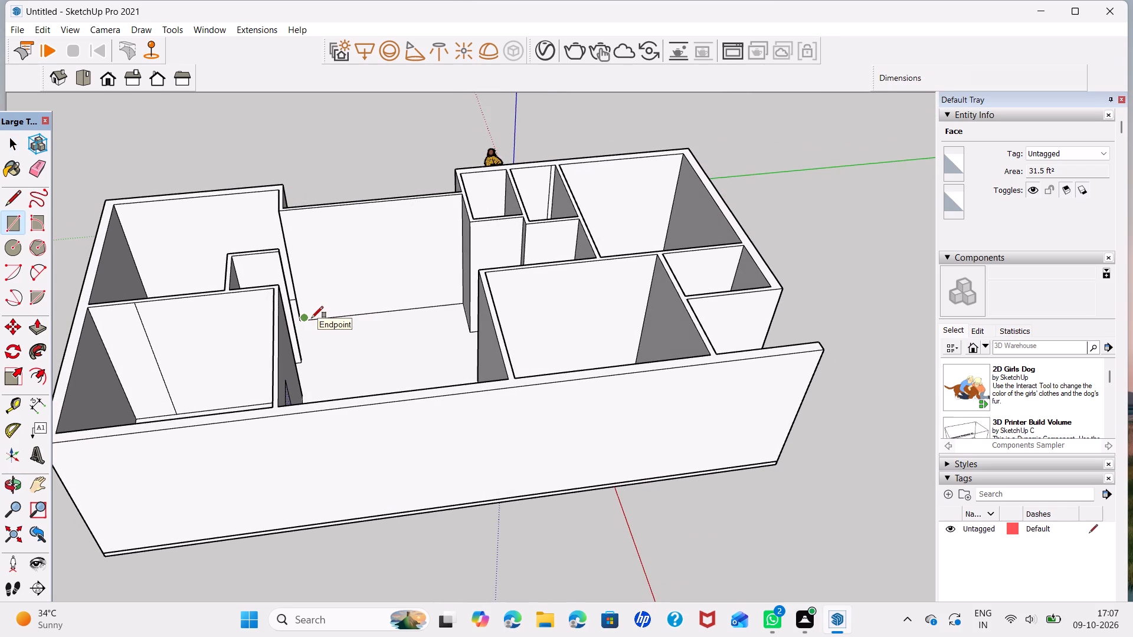
scroll(317, 318, "up", 4)
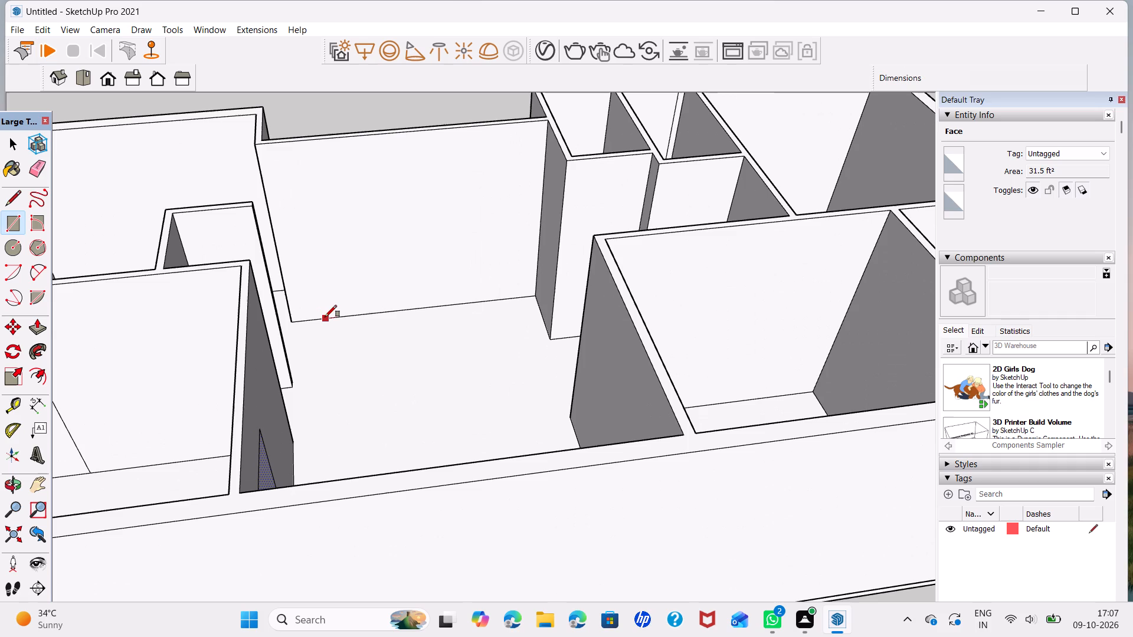
left_click(323, 317)
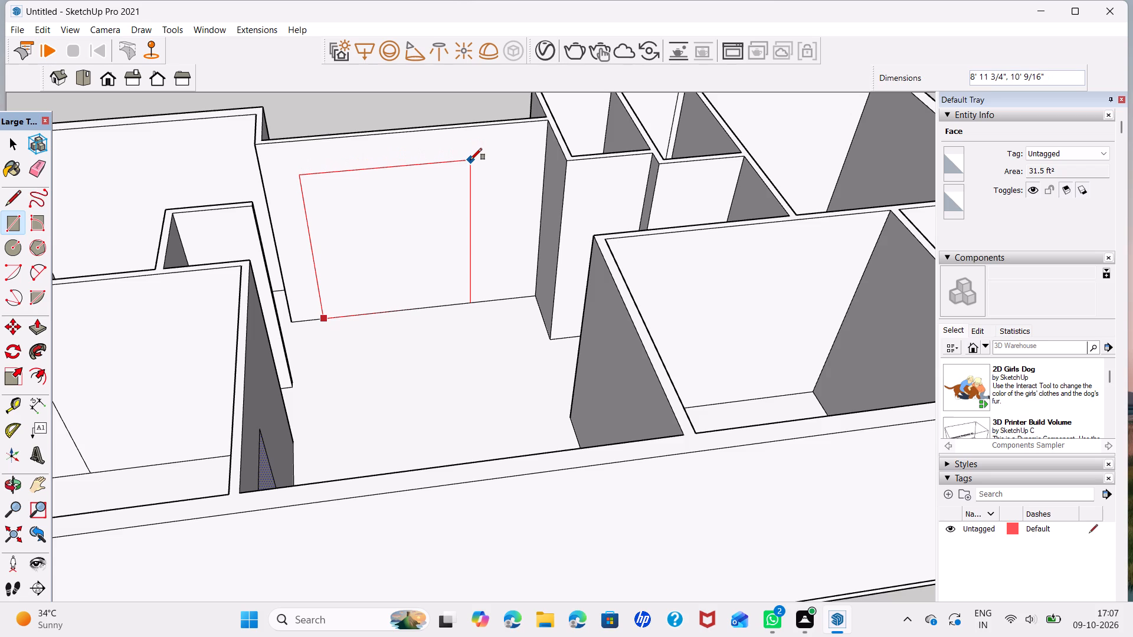
left_click(470, 160)
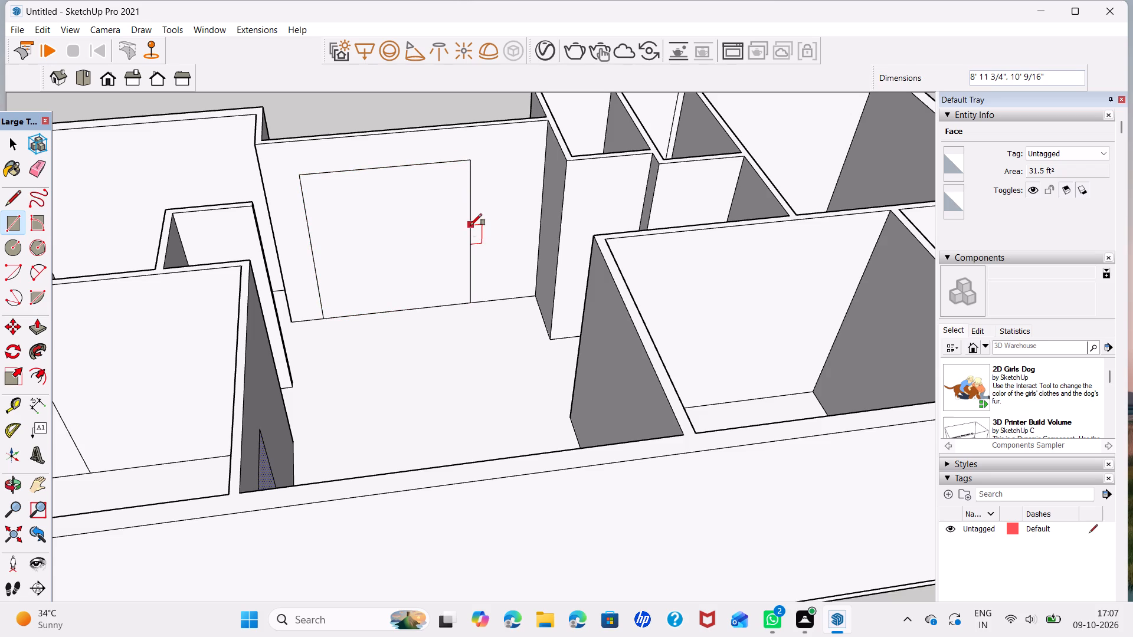
key("space")
Measure the inner width of the small room beside the hall along the top of its passage-side wall.
scroll(470, 236, "down", 3)
middle_click_drag(465, 274, 607, 249)
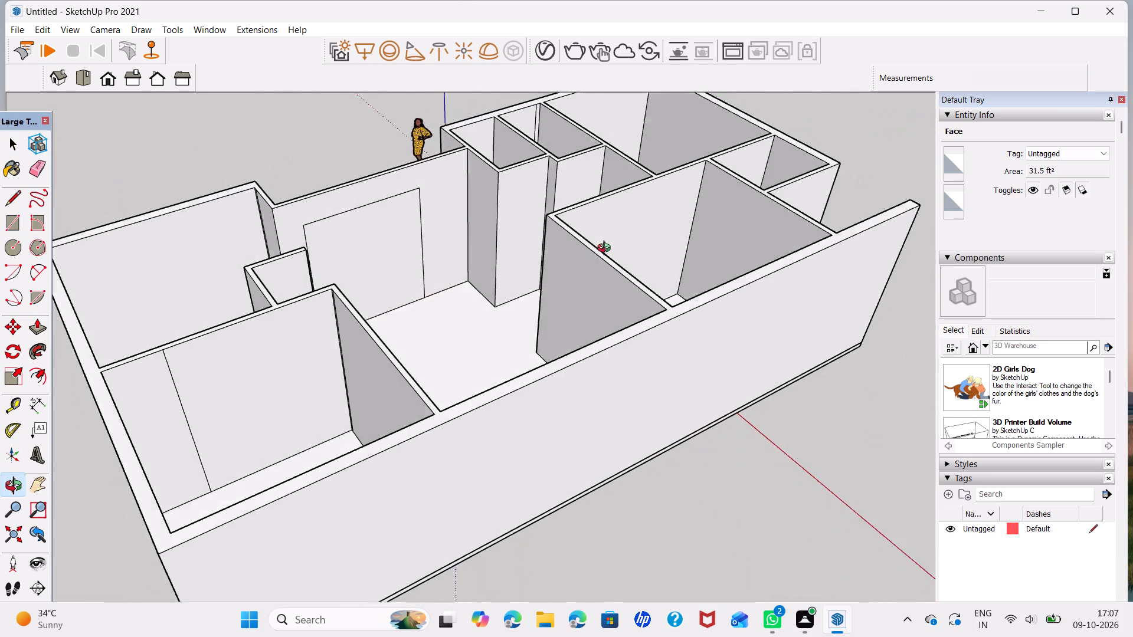
middle_click_drag(607, 249, 608, 247)
scroll(514, 258, "up", 4)
middle_click_drag(513, 260, 535, 259)
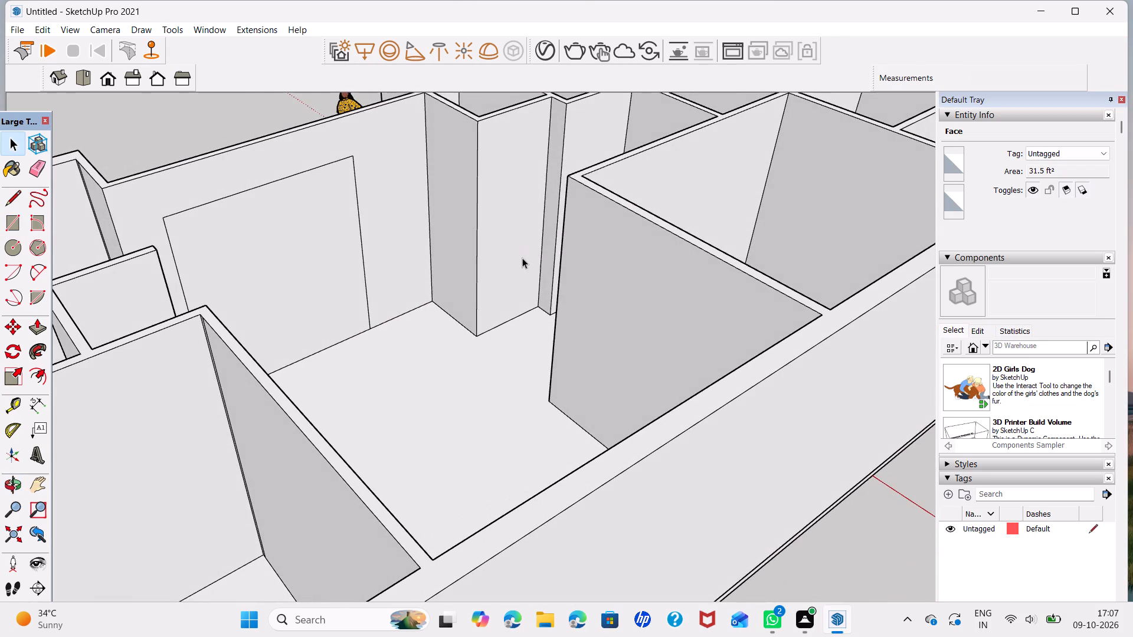
scroll(522, 258, "down", 2)
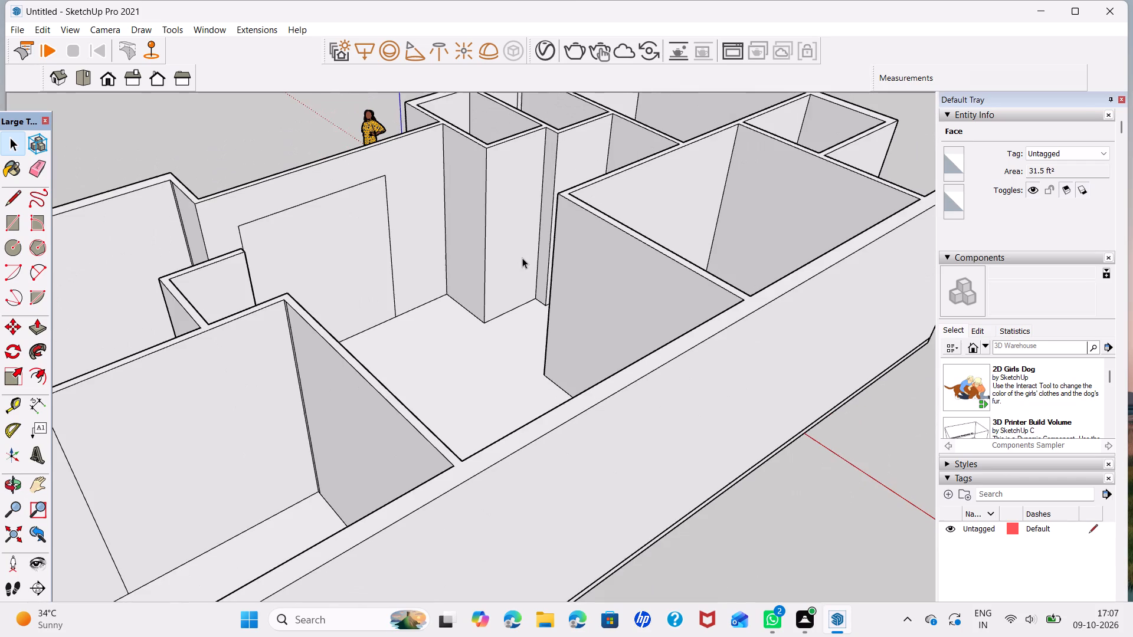
middle_click_drag(522, 258, 271, 338)
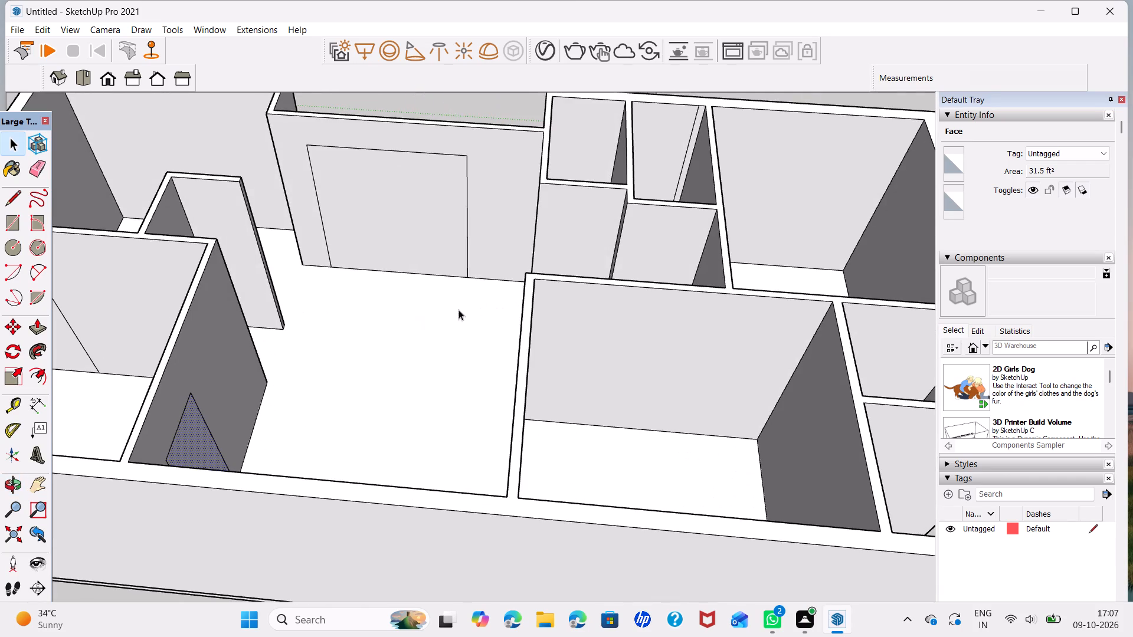
scroll(528, 254, "up", 4)
scroll(607, 198, "down", 2)
left_click(41, 407)
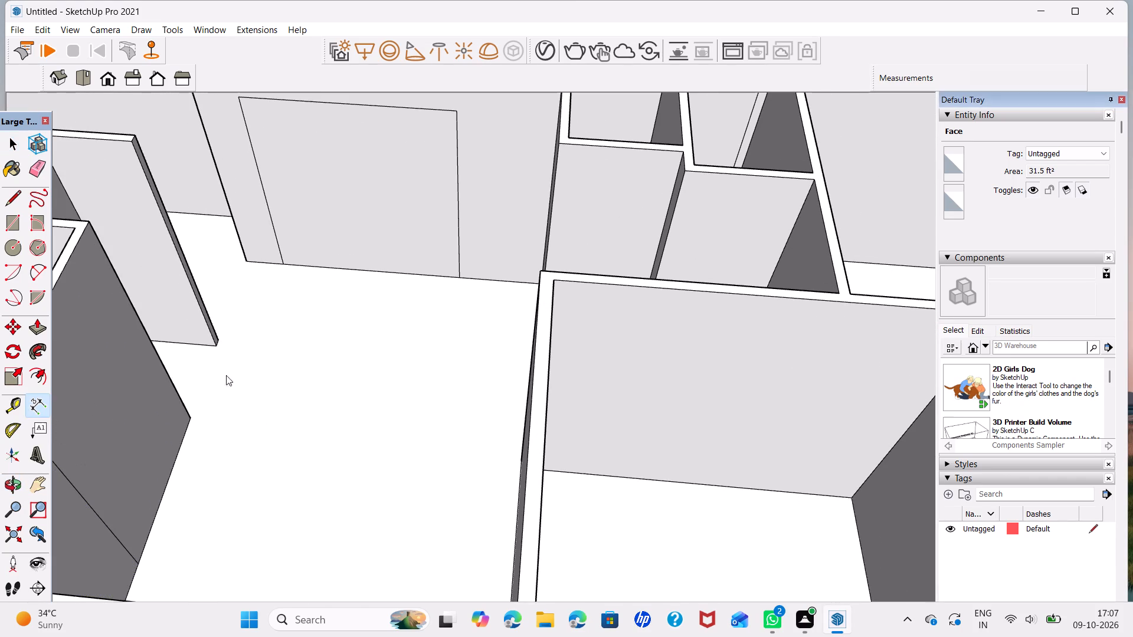
left_click(569, 137)
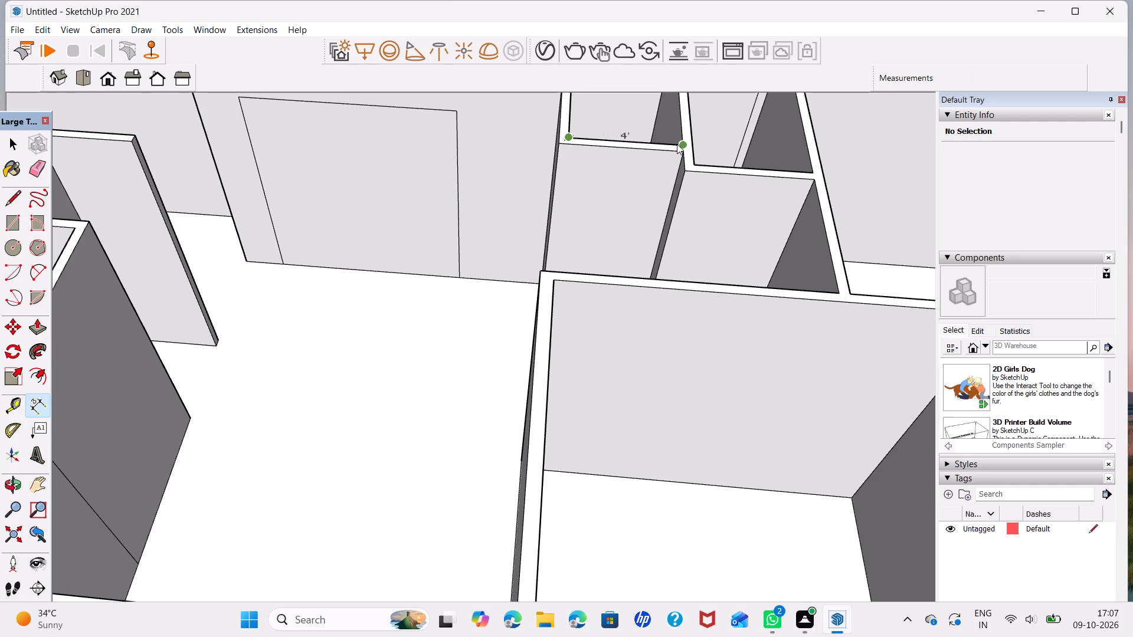
key("Escape")
scroll(594, 221, "down", 2)
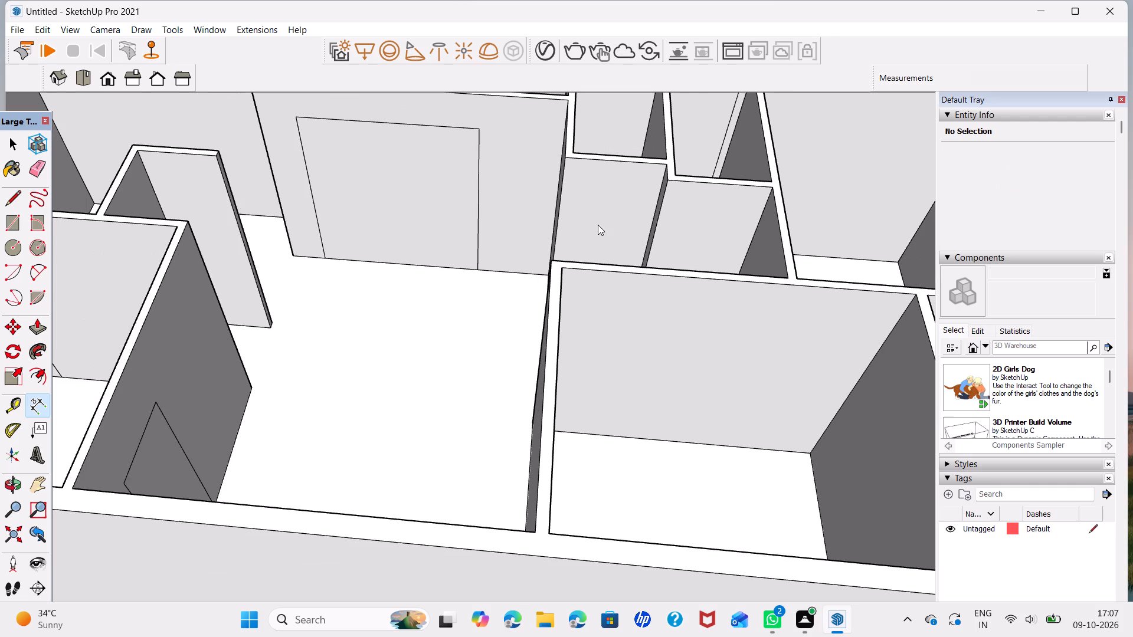
Draw a door rectangle about 2'6" wide and 10'10" high on the small room's narrow passage-side wall, starting at the floor edge.
middle_click_drag(595, 261, 582, 369)
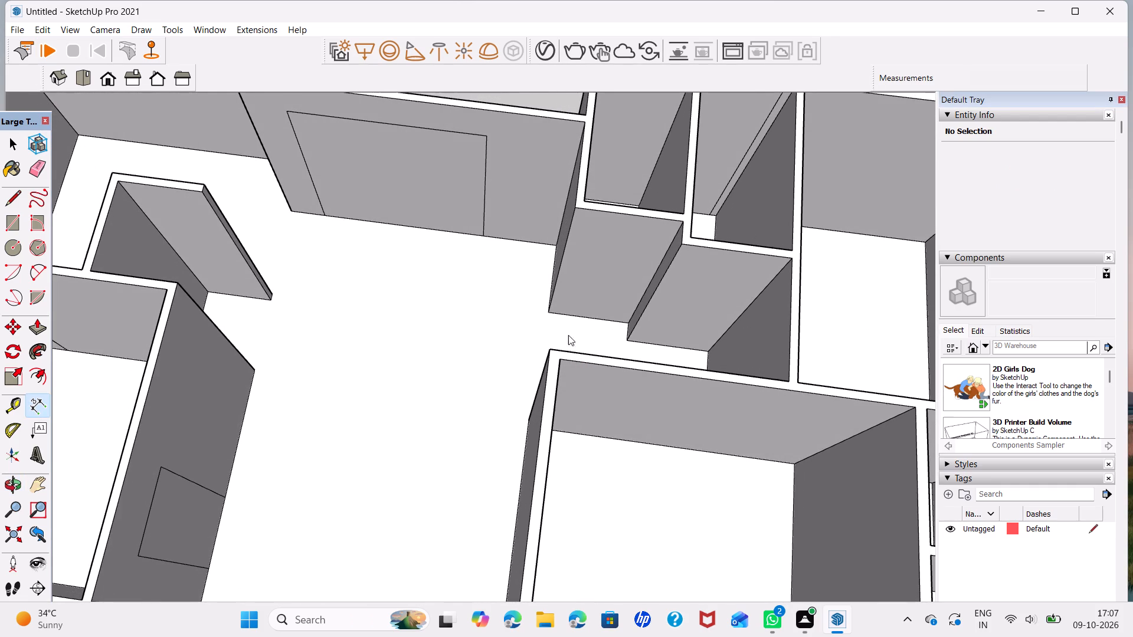
key("r")
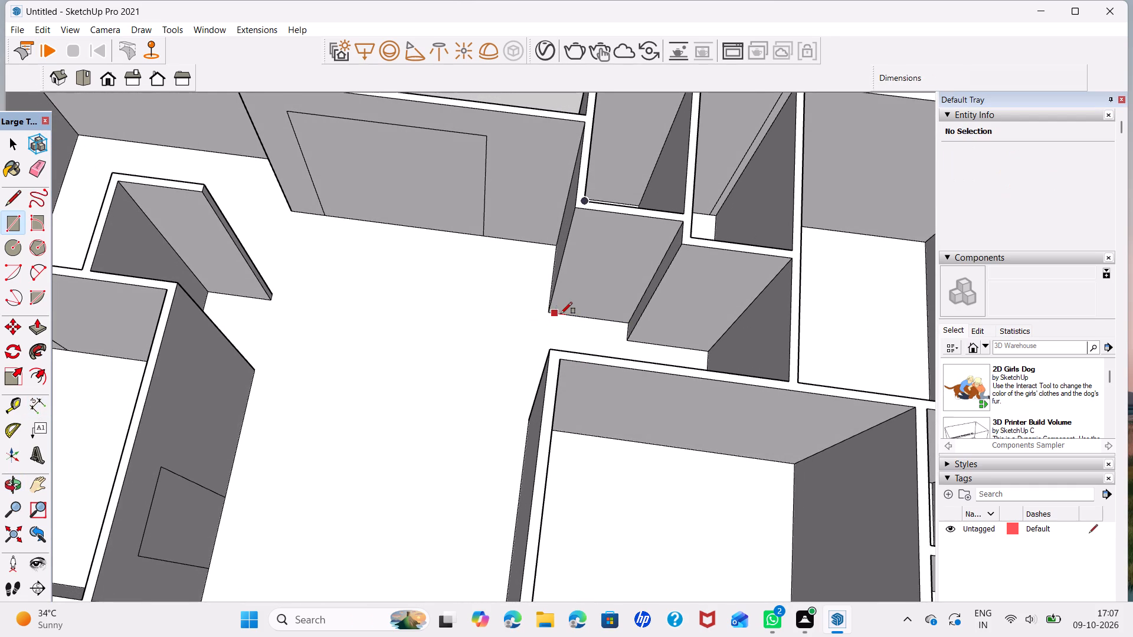
left_click(562, 314)
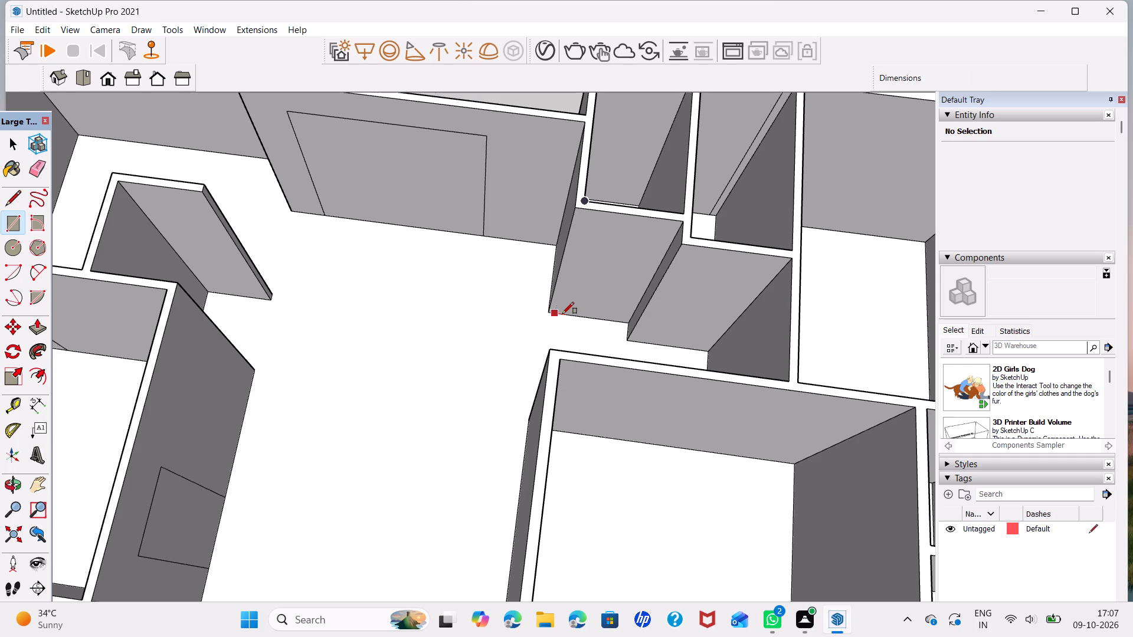
left_click(569, 314)
key("Escape")
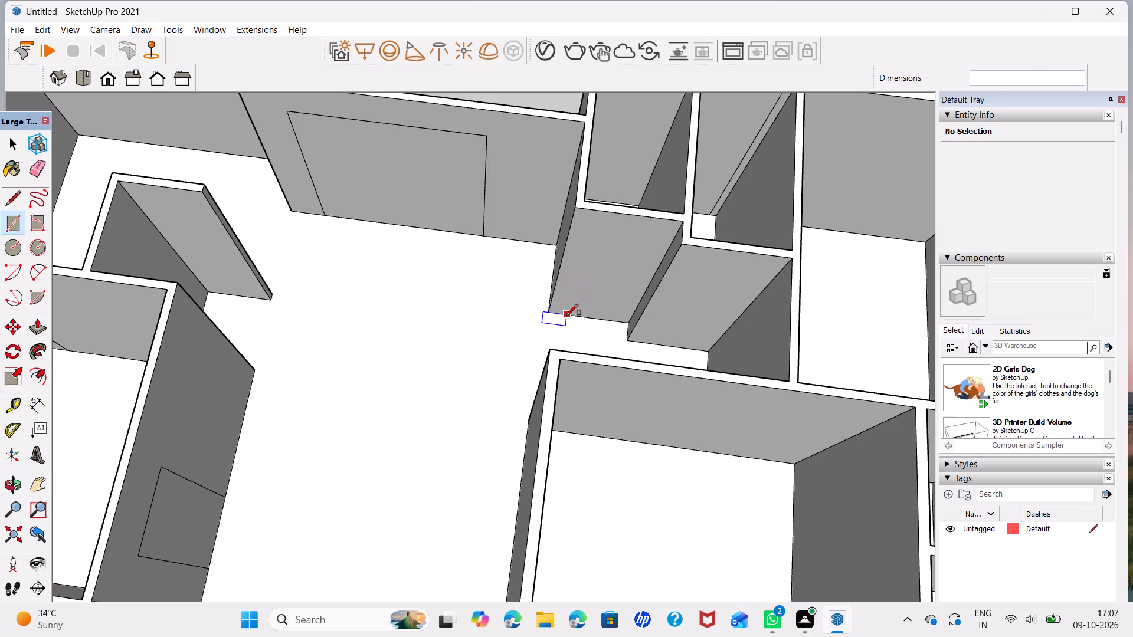
left_click(569, 317)
left_click(662, 232)
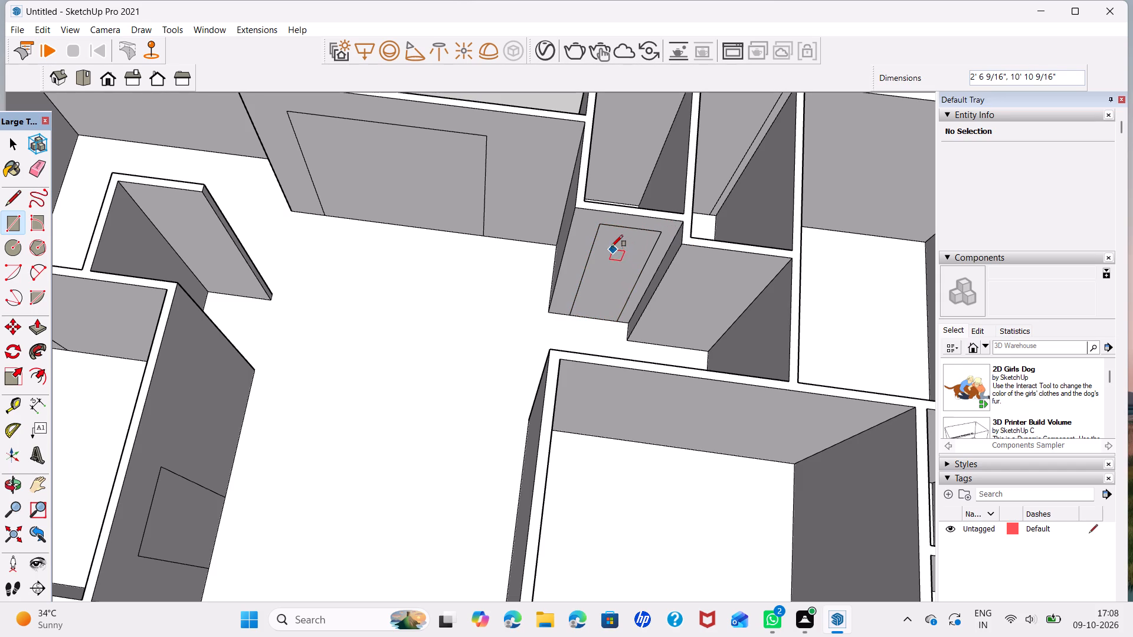
Move the hall-side vertical edge of the narrow wall's door rectangle, using its floor end as the base point.
key("space")
left_click(584, 270)
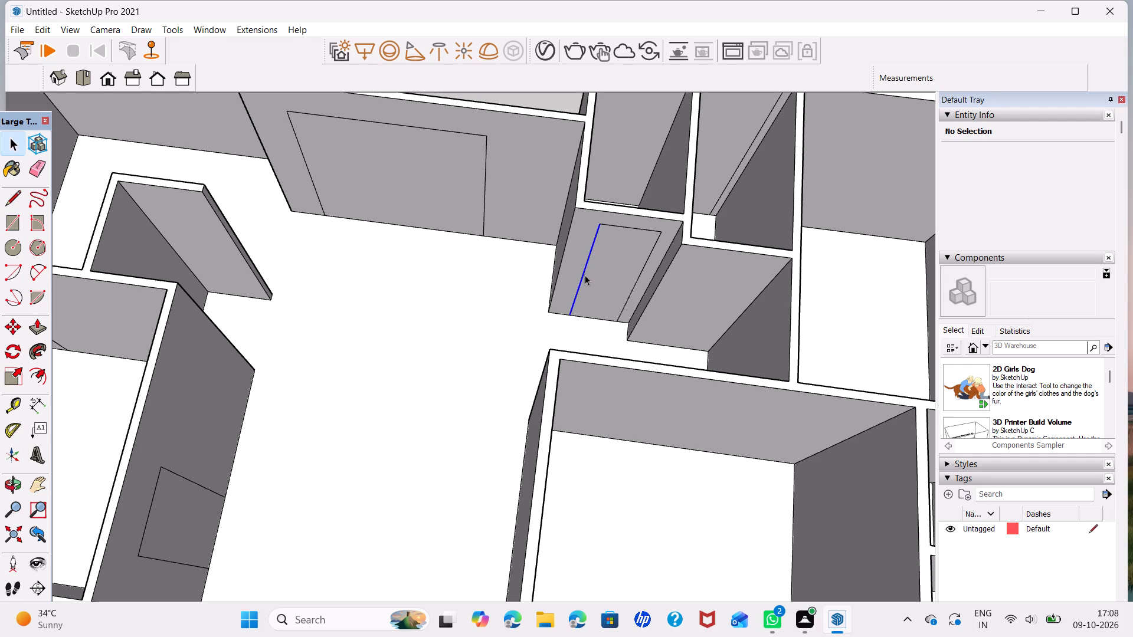
key("m")
left_click(572, 316)
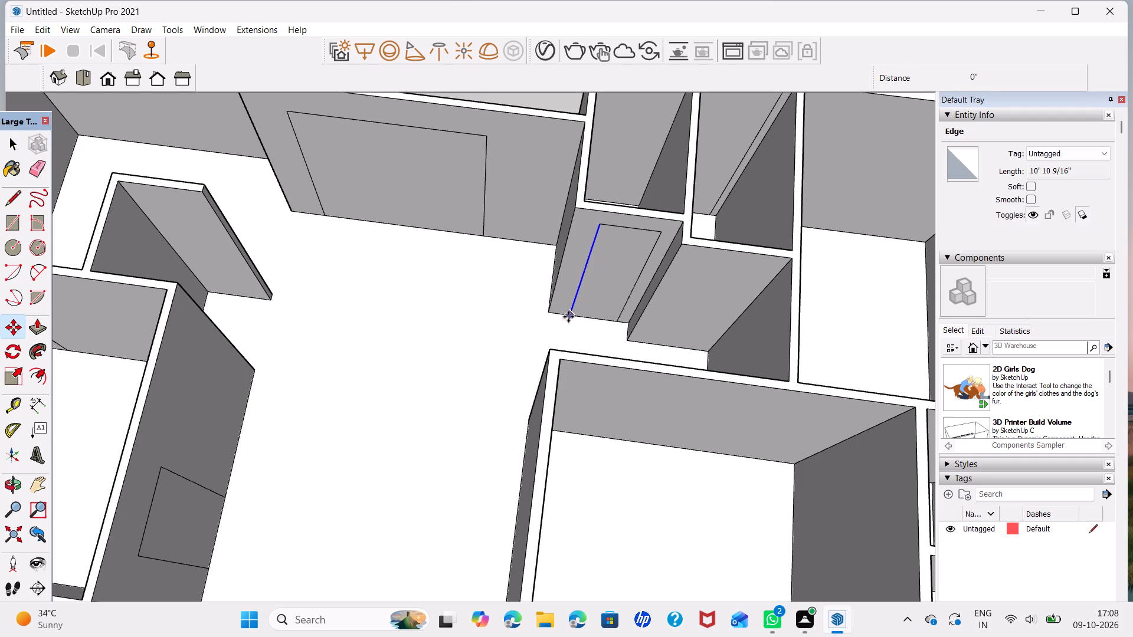
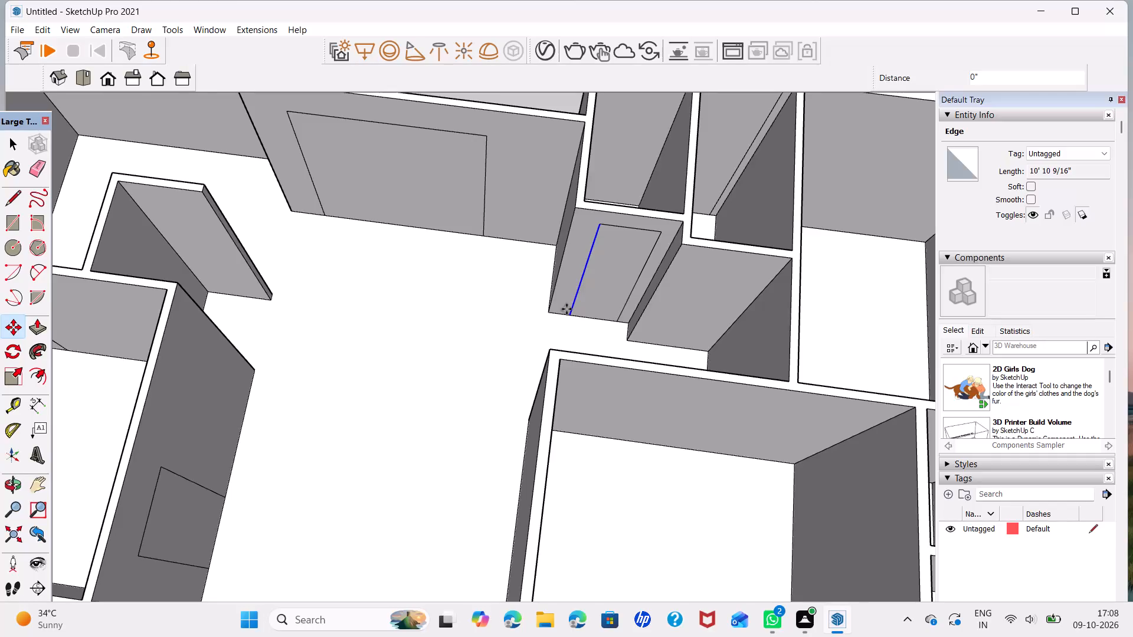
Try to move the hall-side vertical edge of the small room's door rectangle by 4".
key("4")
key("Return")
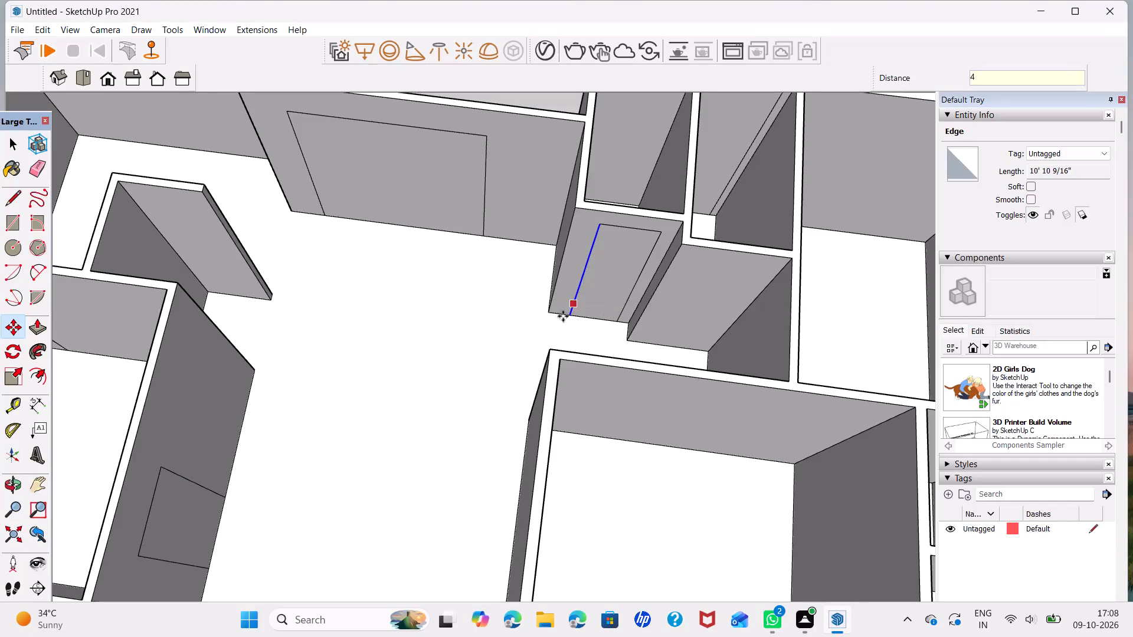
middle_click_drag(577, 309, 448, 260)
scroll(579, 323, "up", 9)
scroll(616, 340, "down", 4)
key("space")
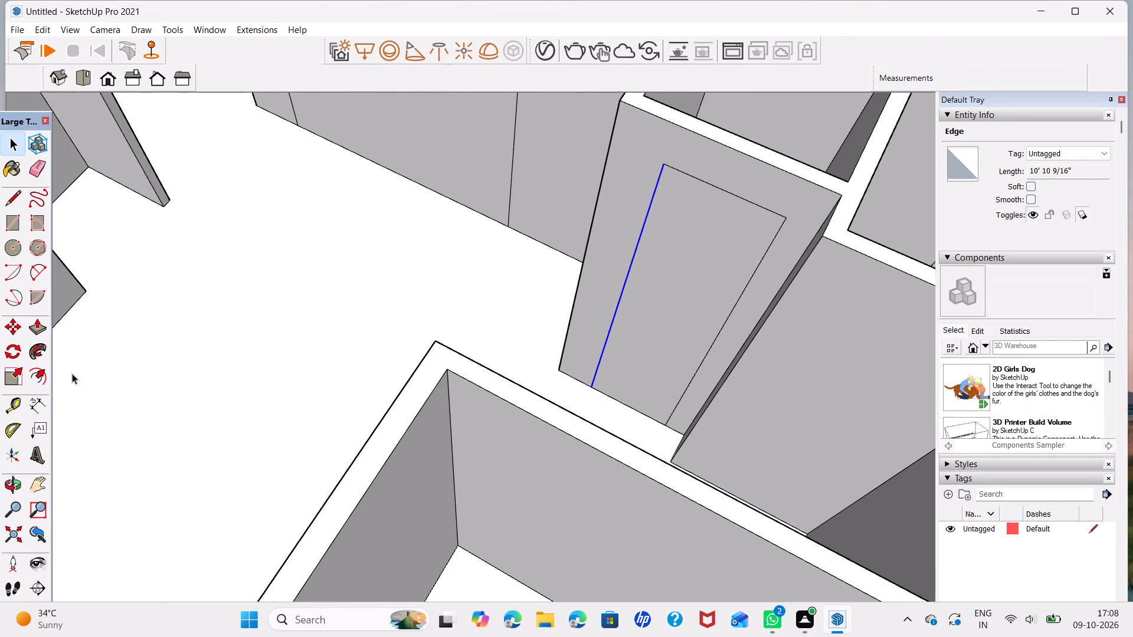
Dimension the top edge of the door rectangle on the small room's narrow passage-side wall, placing the text just above it.
left_click(35, 399)
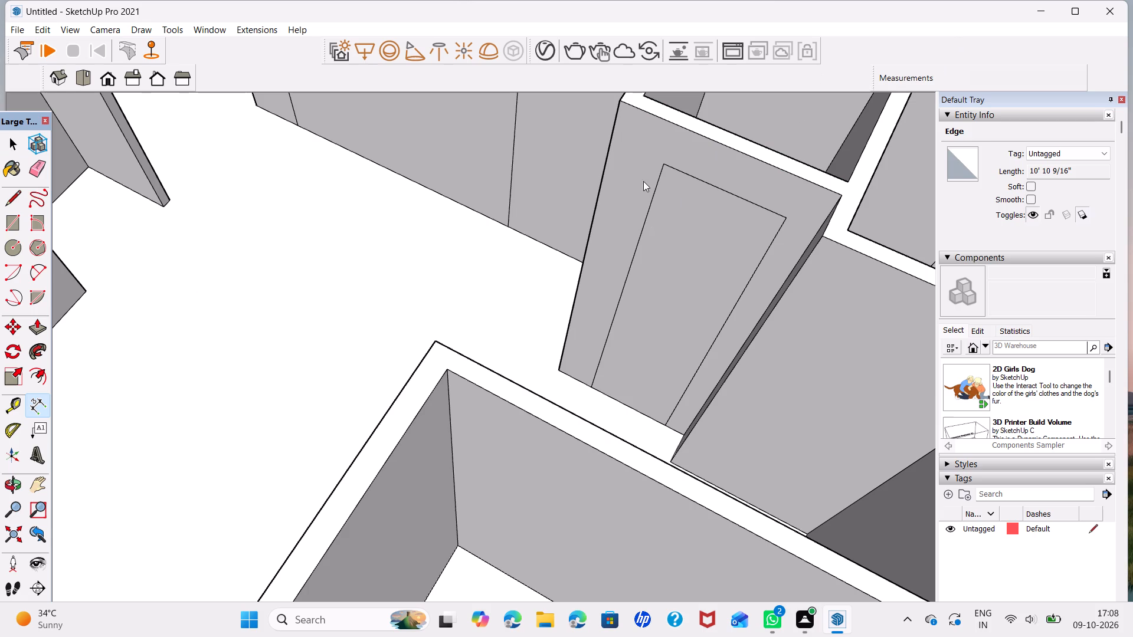
left_click(665, 166)
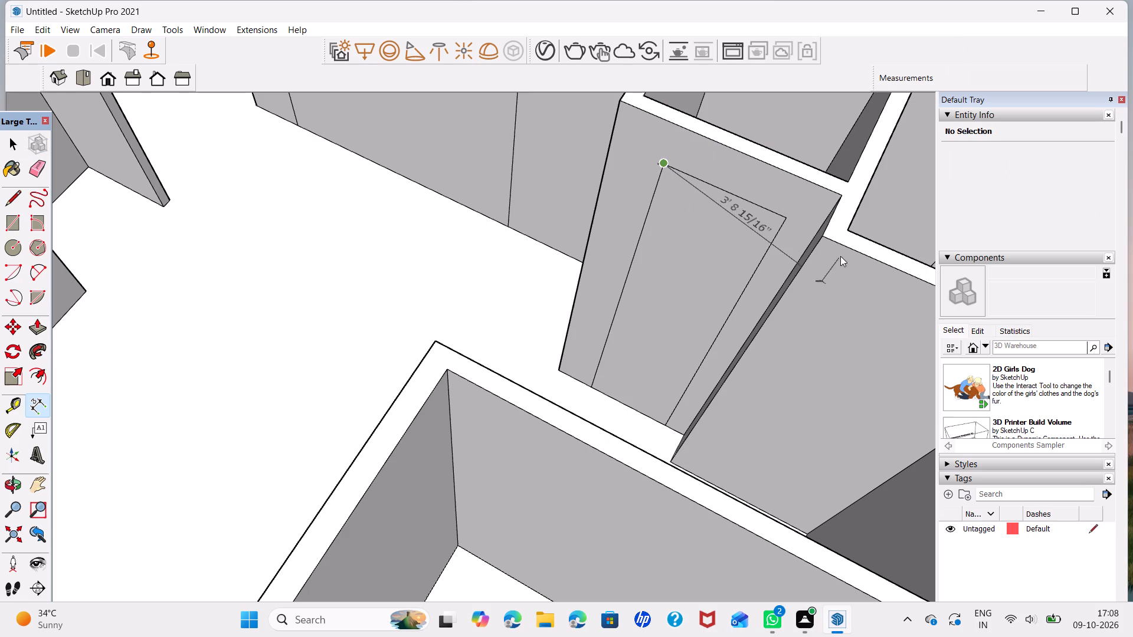
left_click(785, 221)
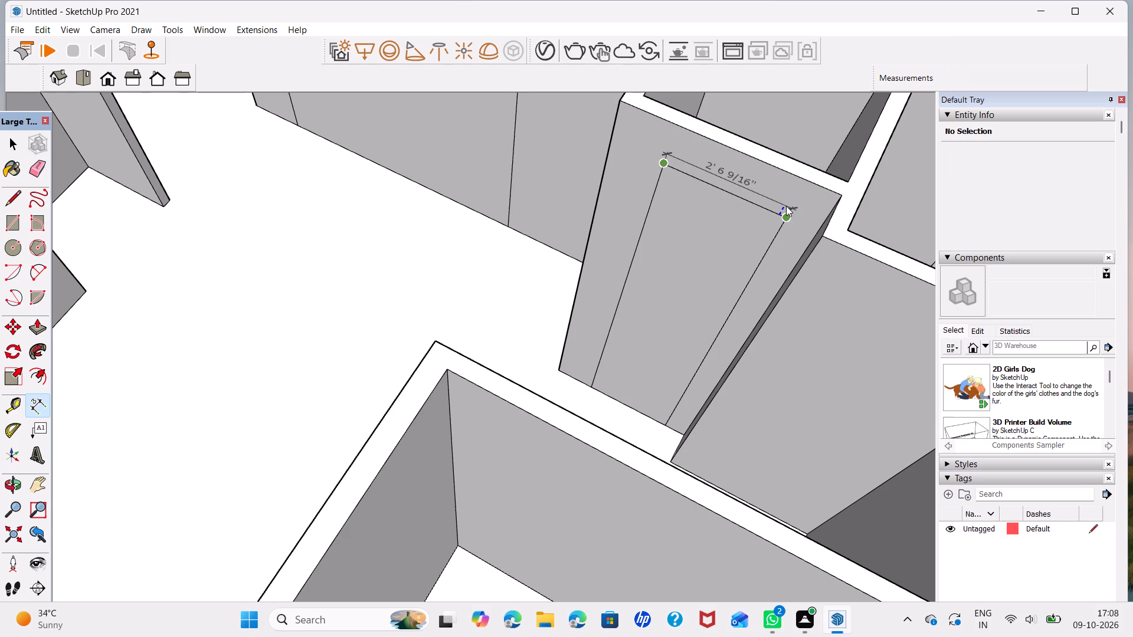
left_click(786, 206)
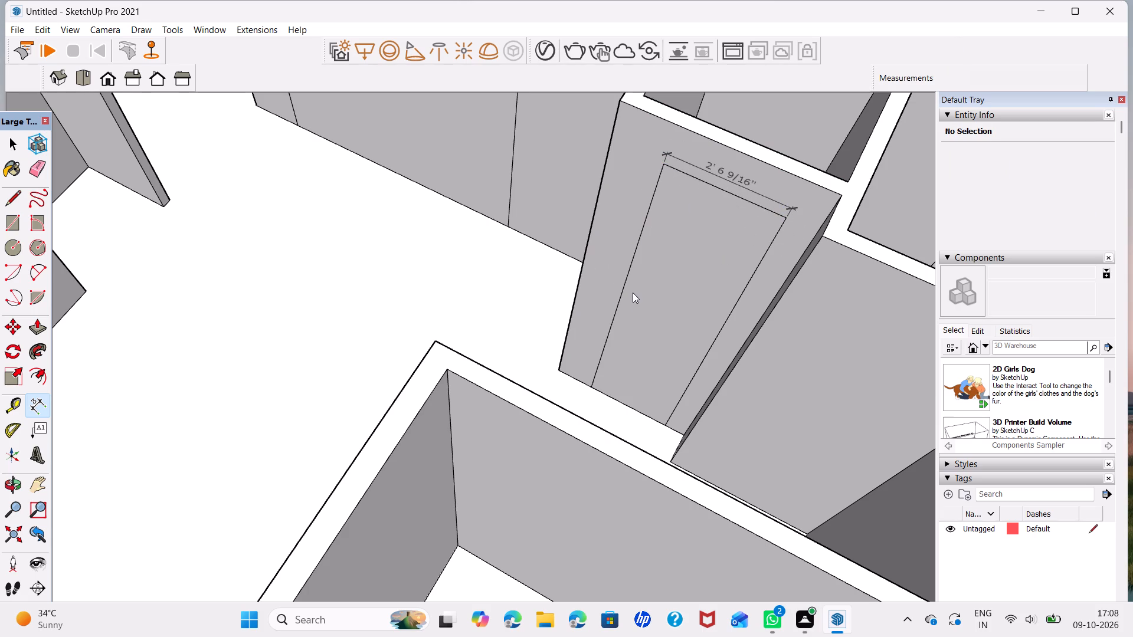
Move the door rectangle's hall-side vertical edge 6" toward the hall, using its floor end as the base point.
left_click(627, 277)
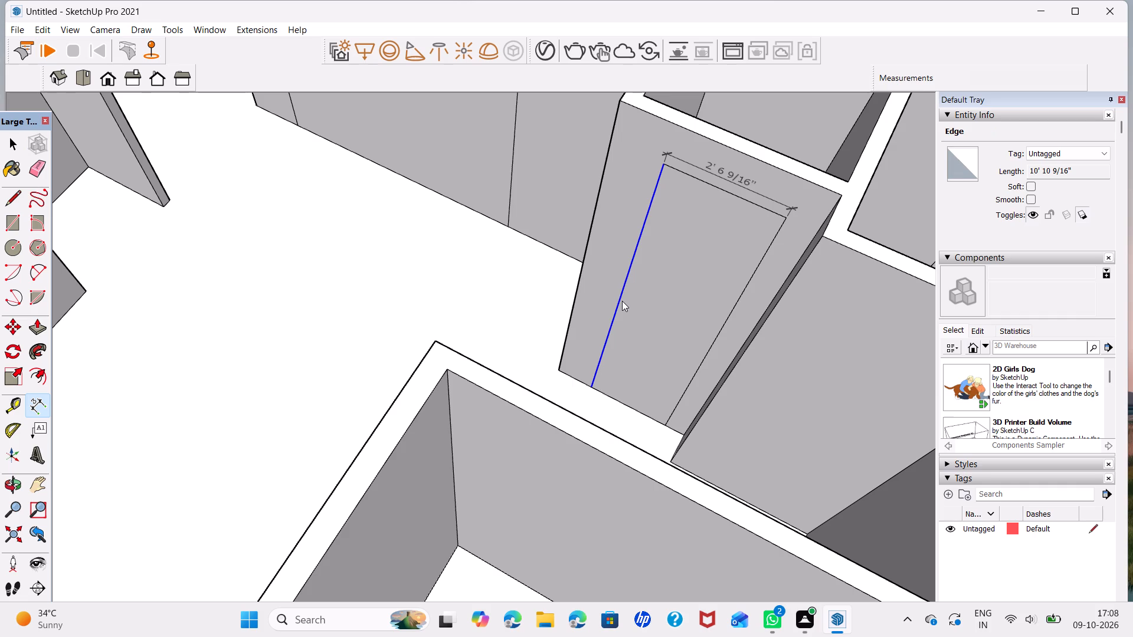
key("m")
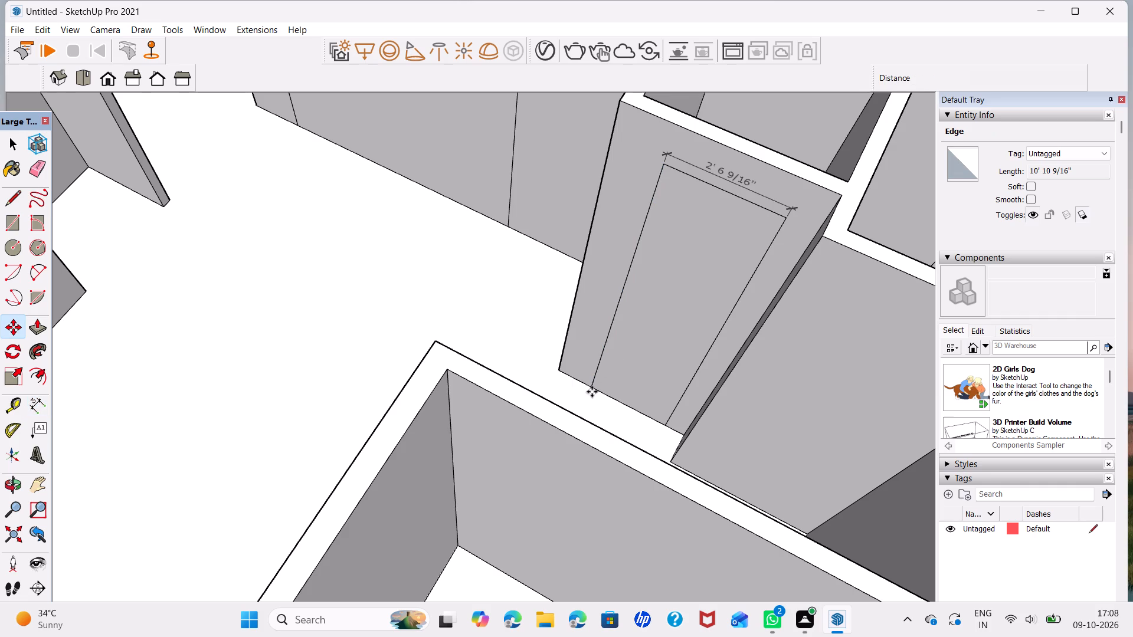
left_click(589, 388)
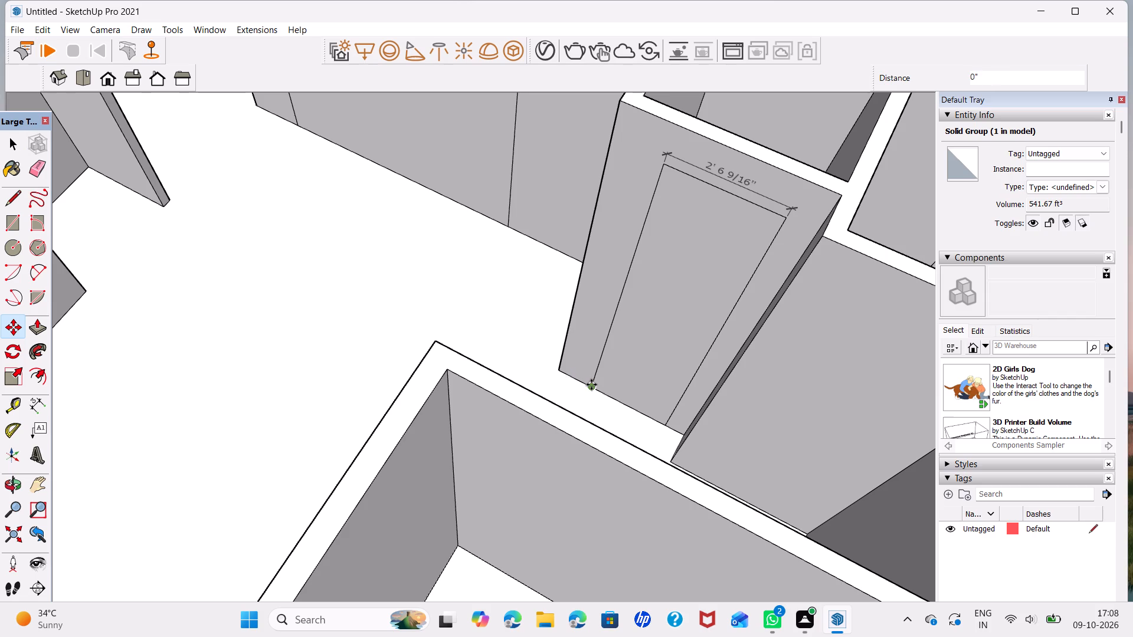
key("space")
left_click(591, 385)
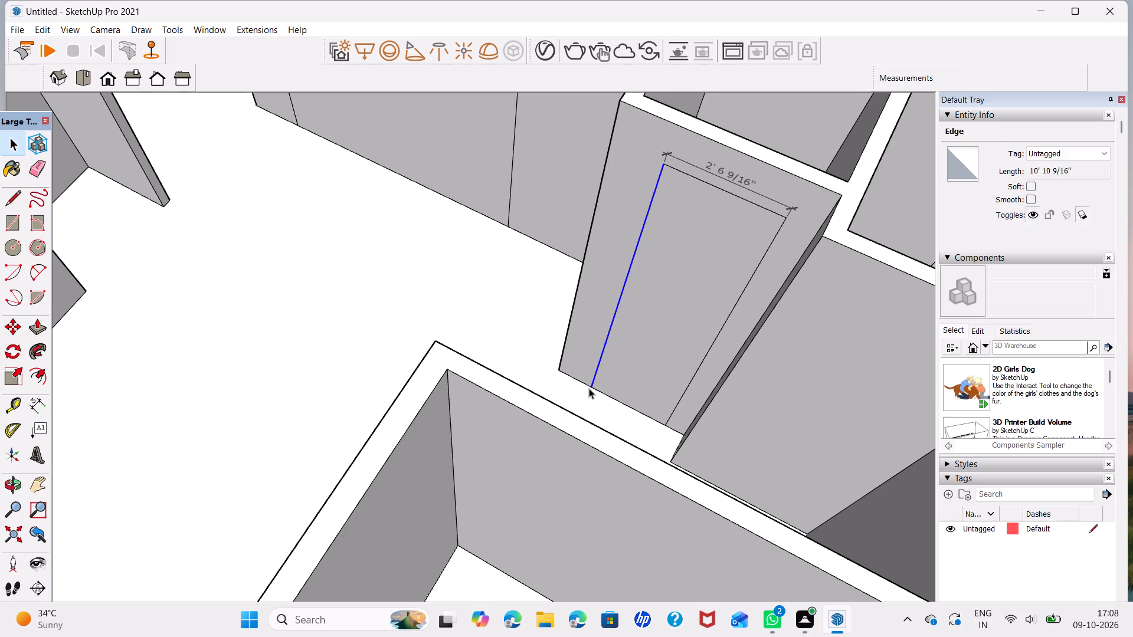
key("m")
left_click(591, 388)
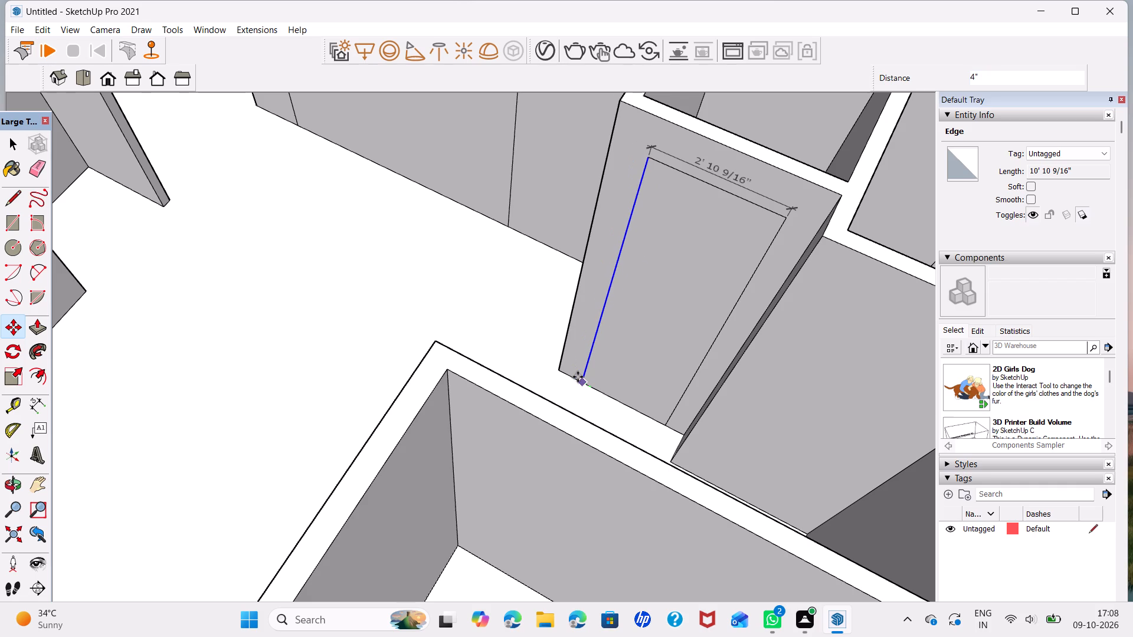
key("6")
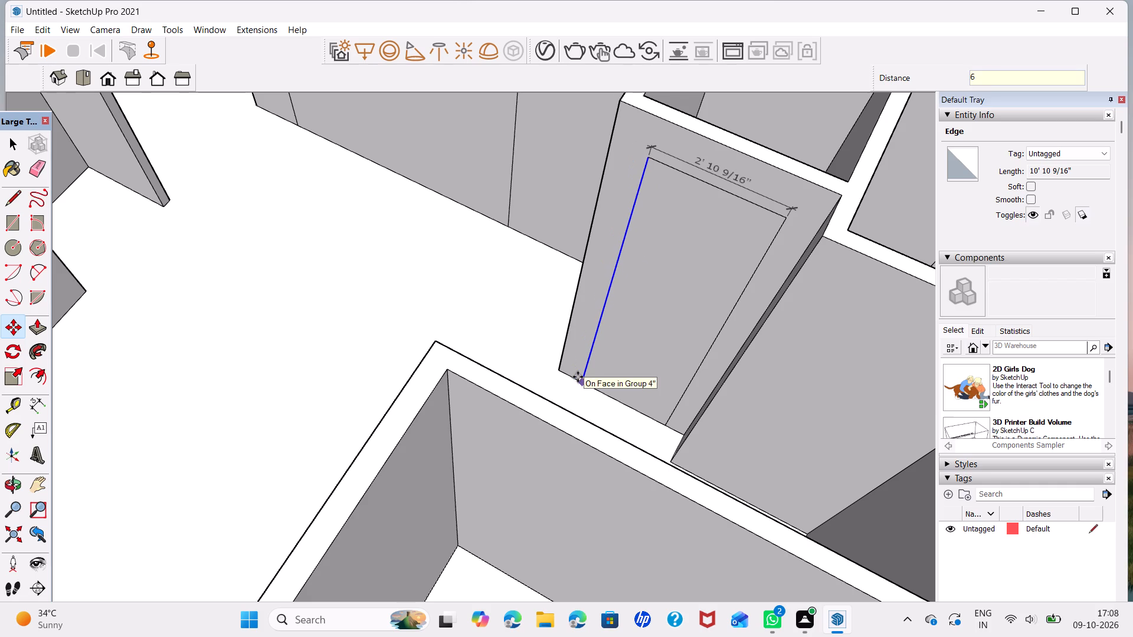
key("Return")
key("space")
Copy the door face about 4'9" from its top edge onto the adjoining recessed passage wall, keeping its bottom on the floor edge.
scroll(594, 372, "down", 3)
middle_click_drag(605, 362, 894, 451)
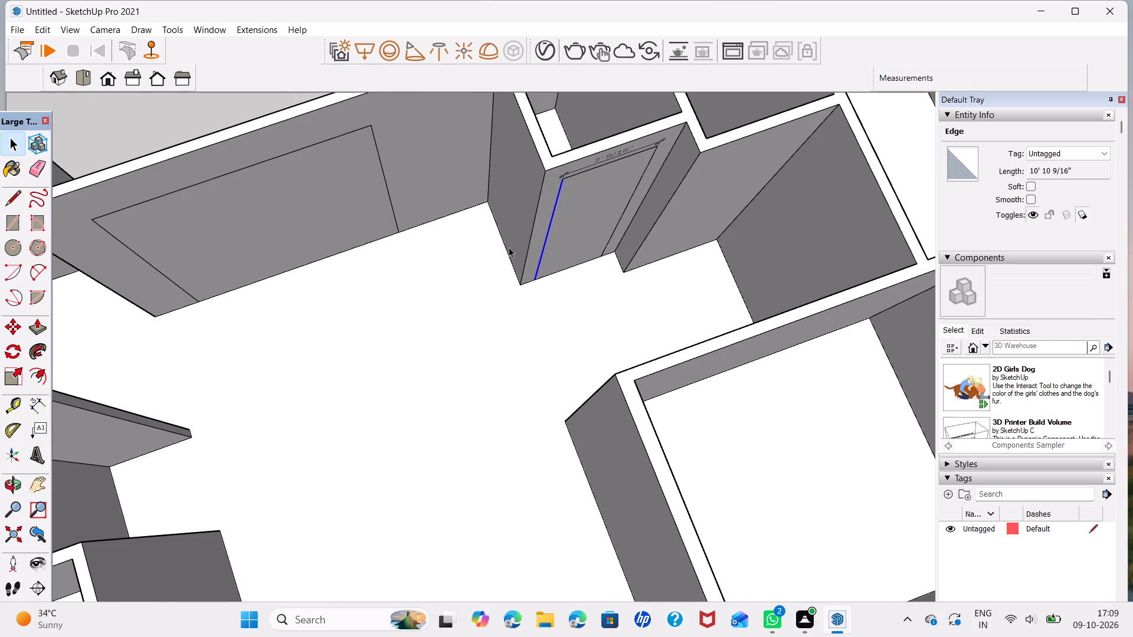
middle_click_drag(550, 270, 490, 158)
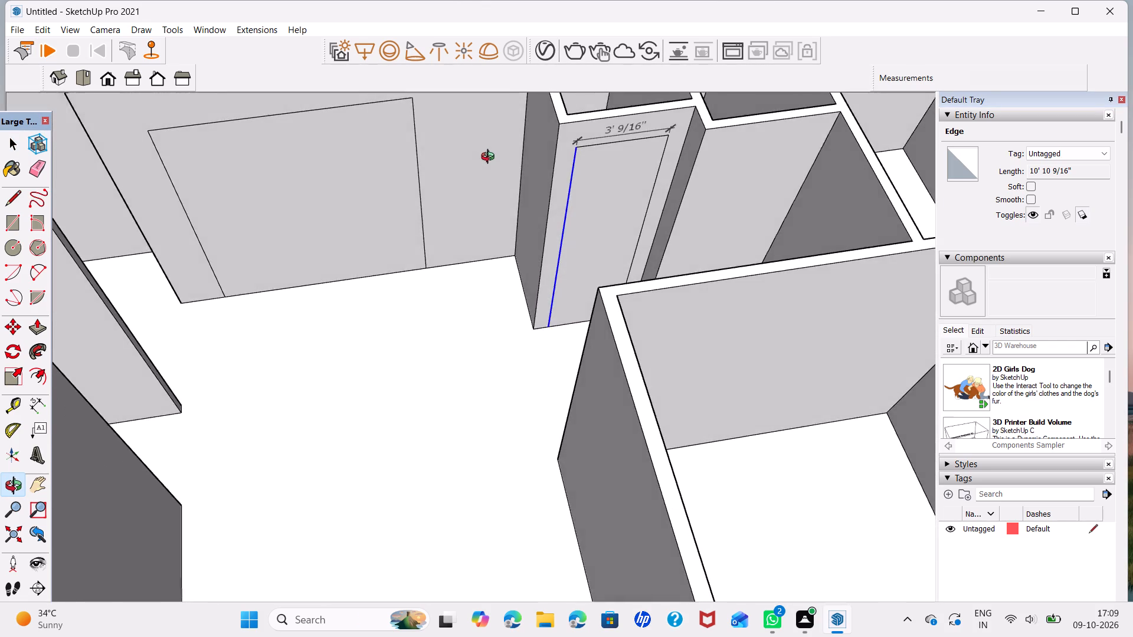
middle_click_drag(490, 158, 432, 288)
left_click(644, 262)
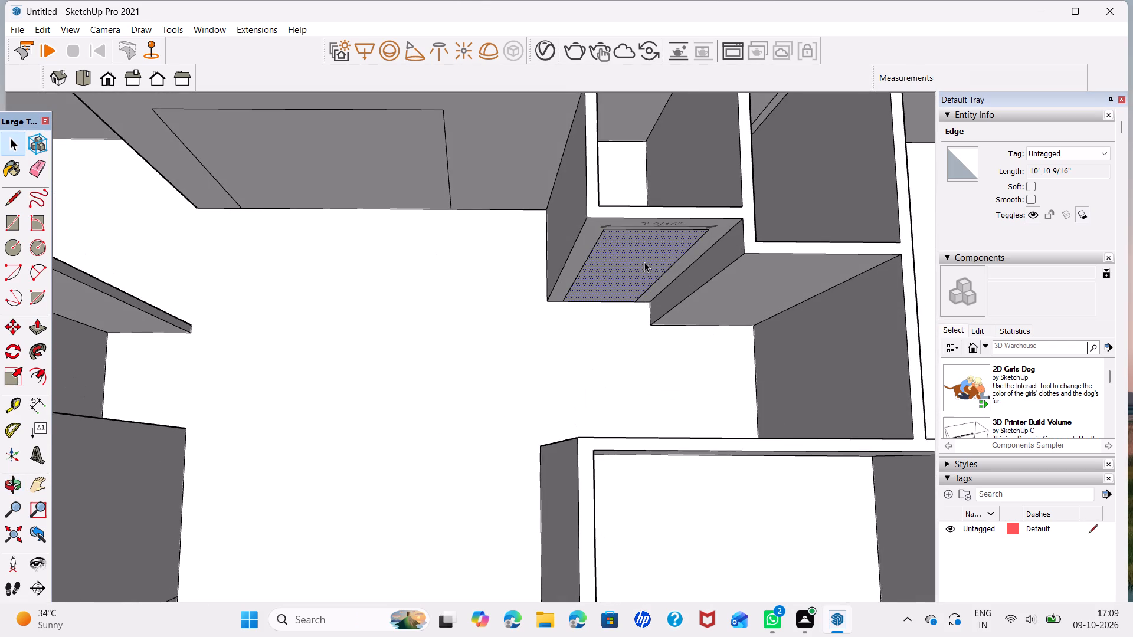
key("m")
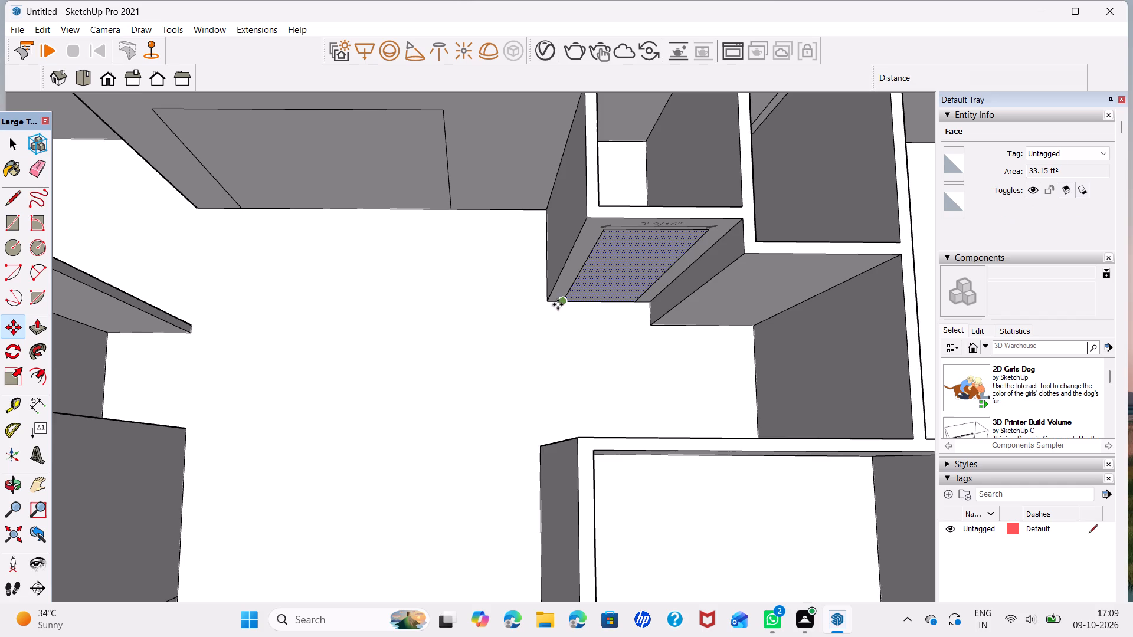
left_click(654, 228)
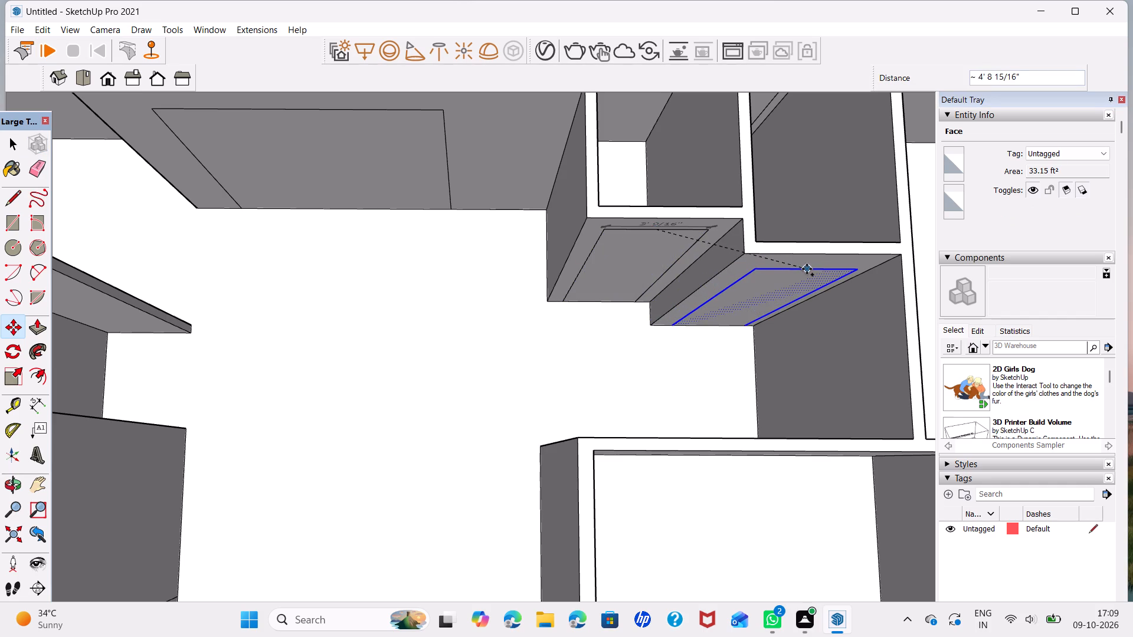
left_click(807, 269)
middle_click_drag(794, 308, 615, 213)
scroll(738, 390, "up", 2)
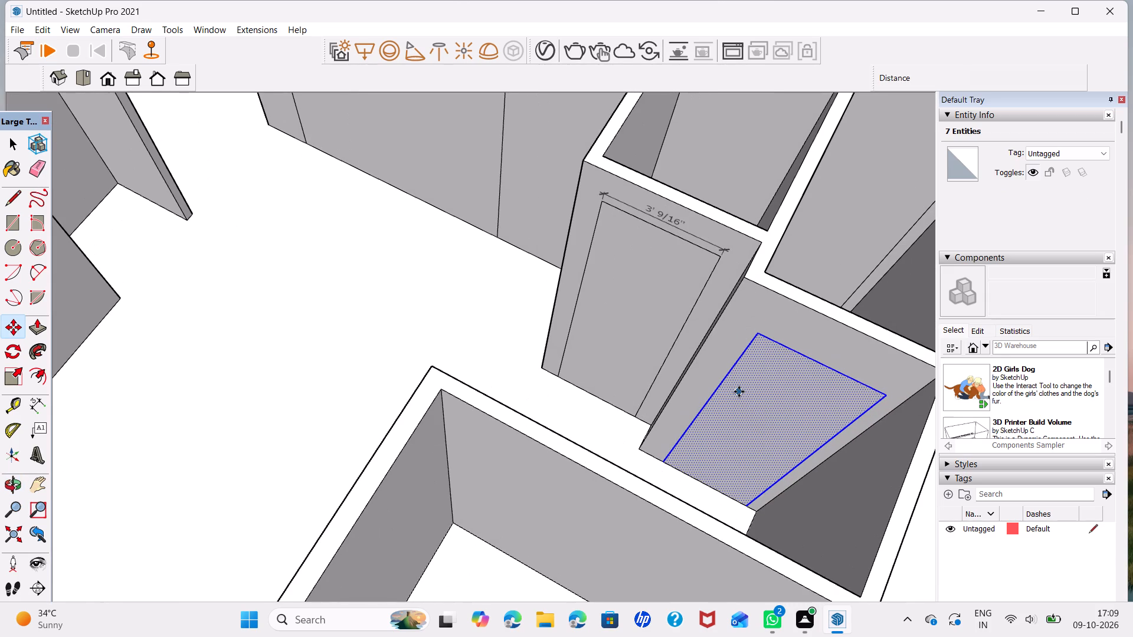
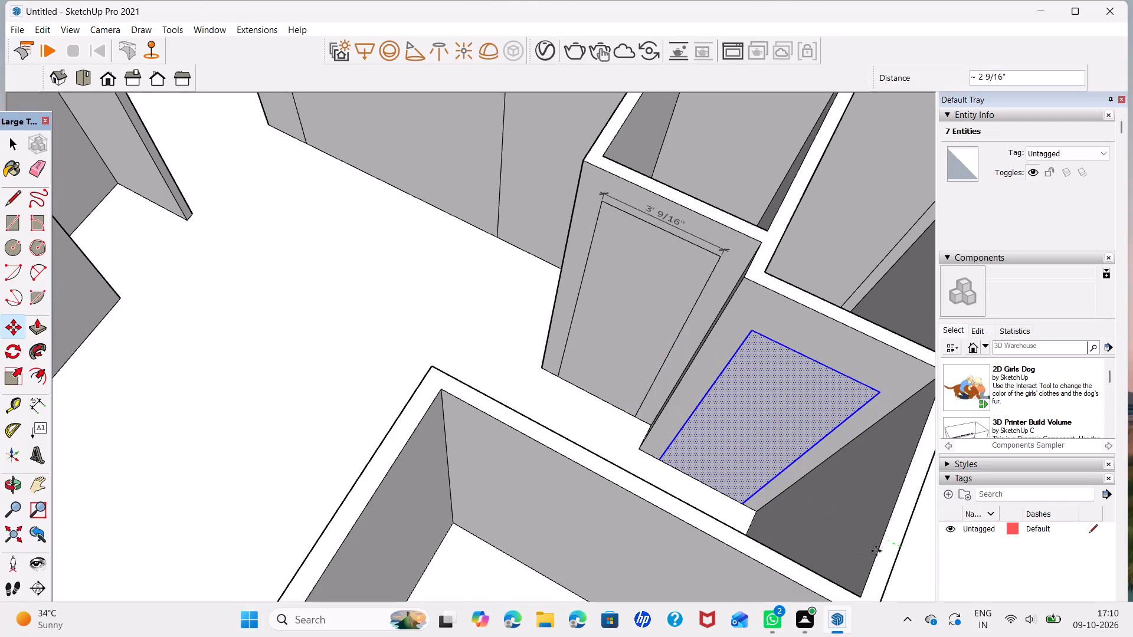
Shift the copied door face about 2" so its bottom sits on the recessed passage wall's floor edge.
left_click(883, 557)
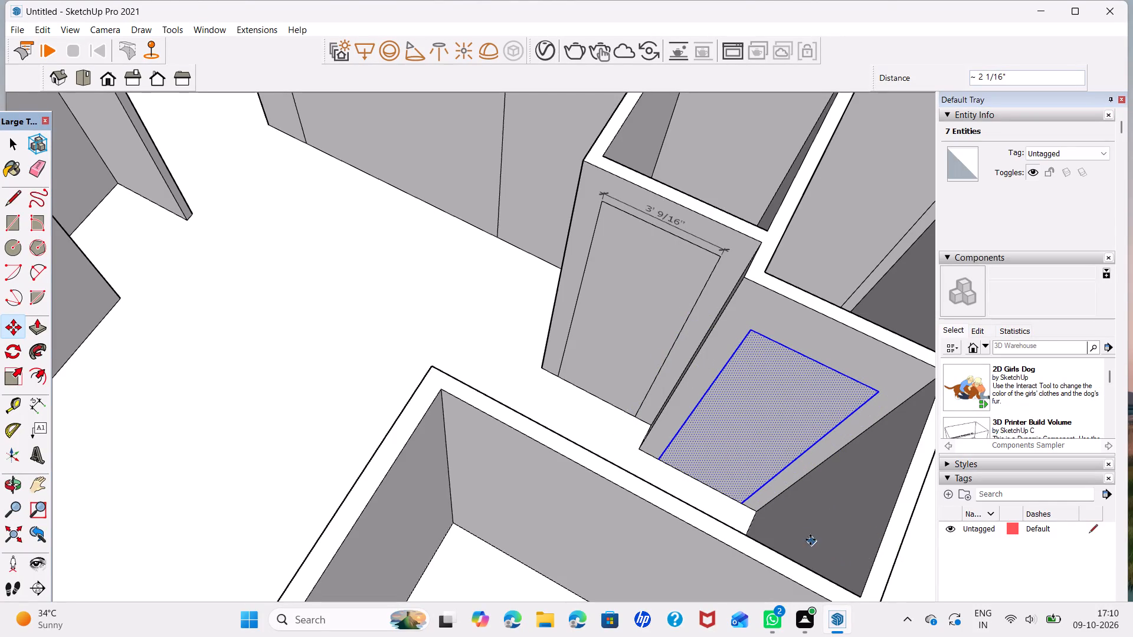
scroll(735, 503, "up", 5)
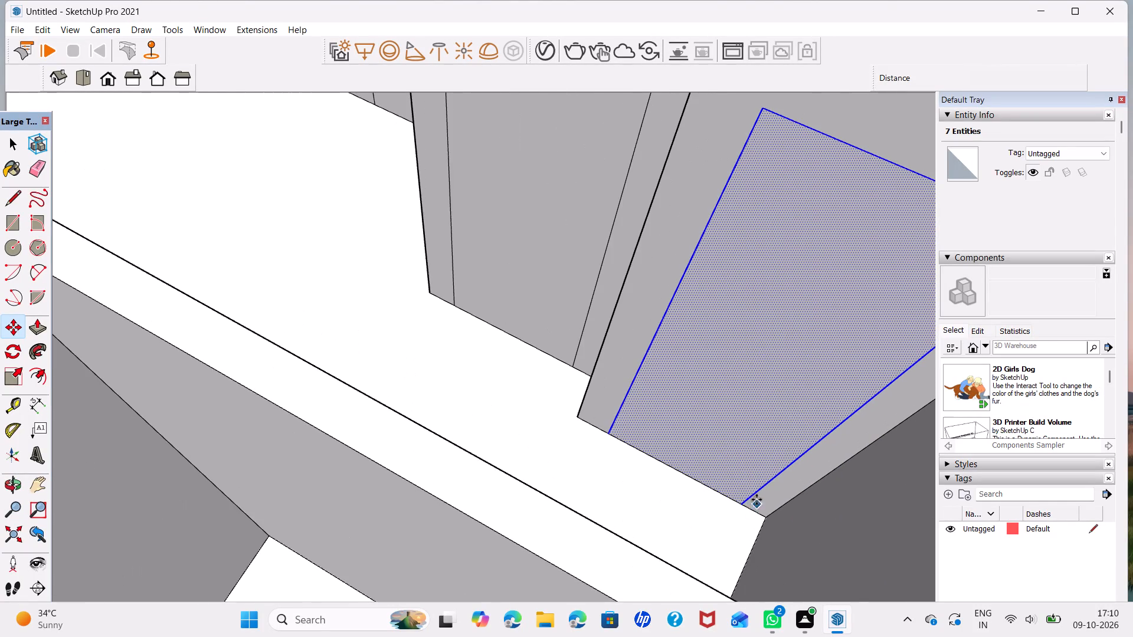
middle_click_drag(757, 499, 787, 503)
scroll(759, 497, "up", 1)
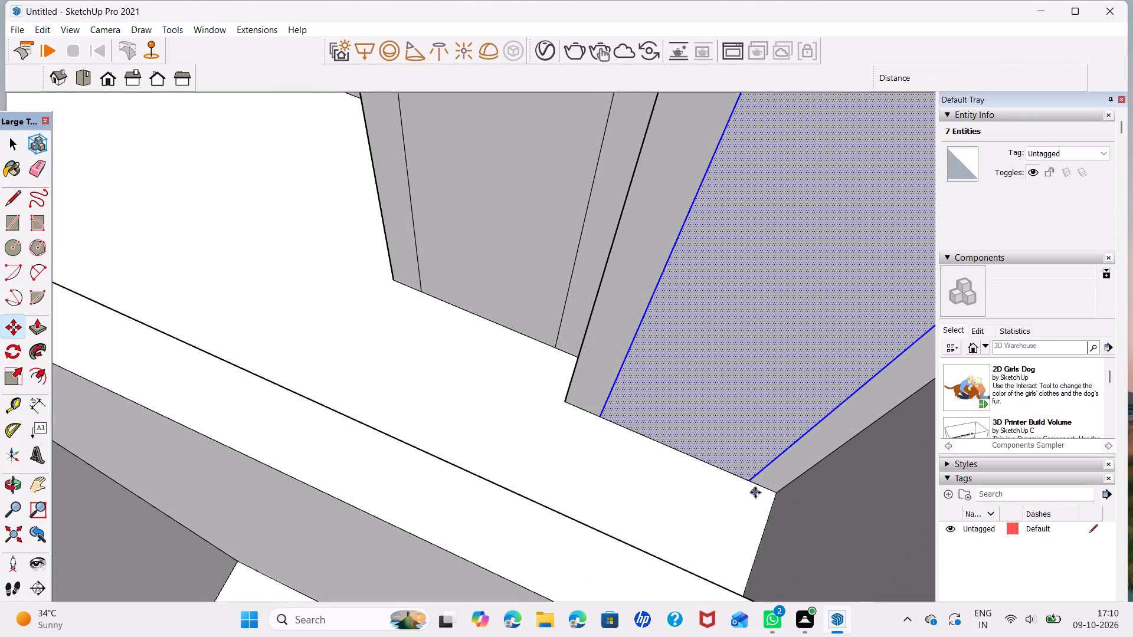
key("Escape")
Delete the dimension above the door rectangle on the small room's narrow passage-side wall.
scroll(740, 500, "down", 7)
scroll(778, 432, "down", 2)
middle_click_drag(775, 471, 759, 459)
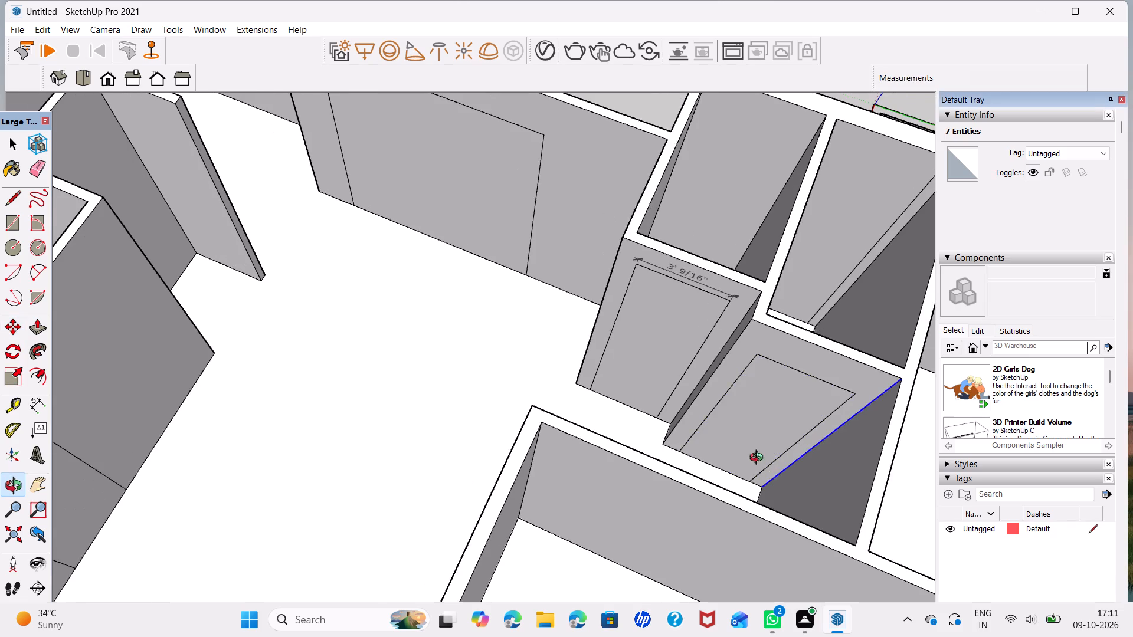
middle_click_drag(759, 459, 653, 353)
key("Escape")
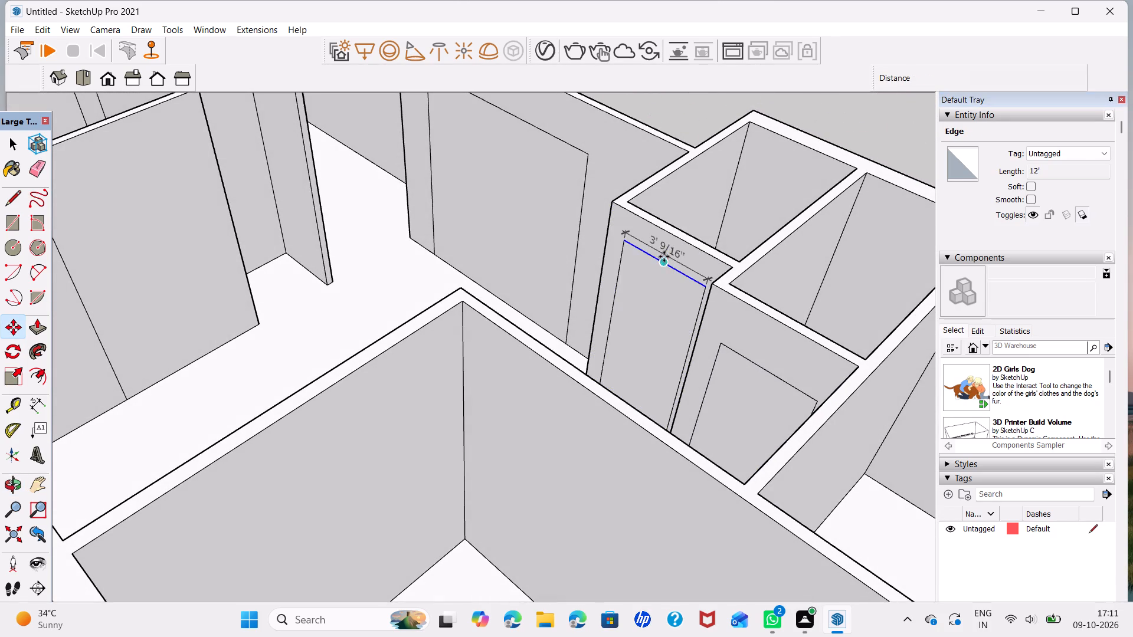
key("space")
left_click(672, 253)
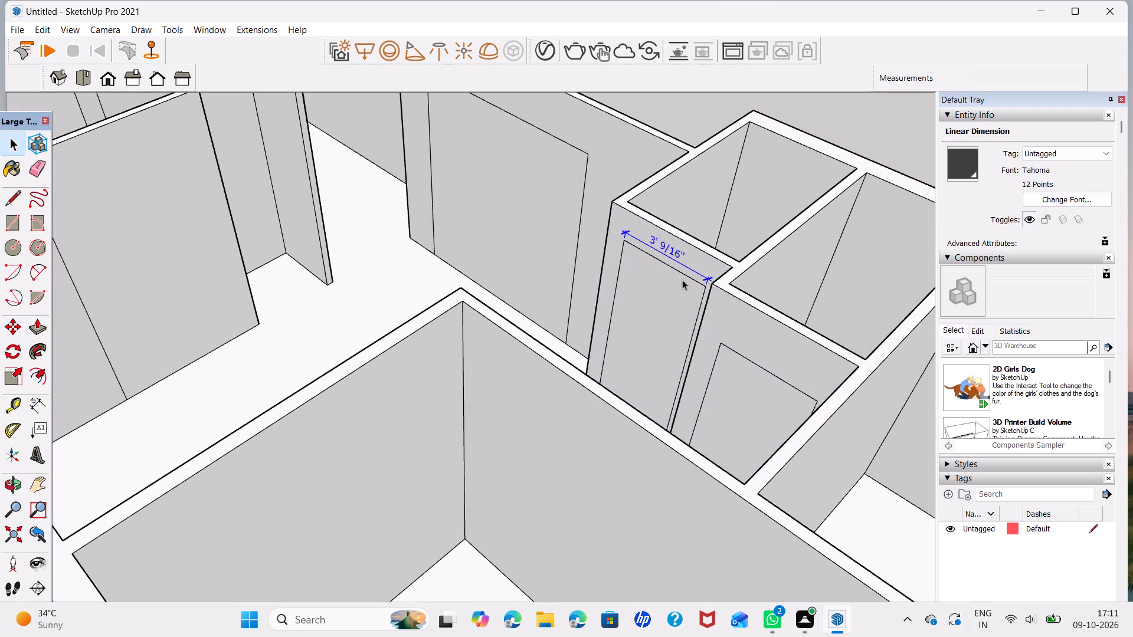
key("Delete")
Copy the small room's door face about 8'3" onto the end wall of the passage, just above the floor.
scroll(695, 318, "down", 3)
middle_click_drag(680, 402, 1132, 437)
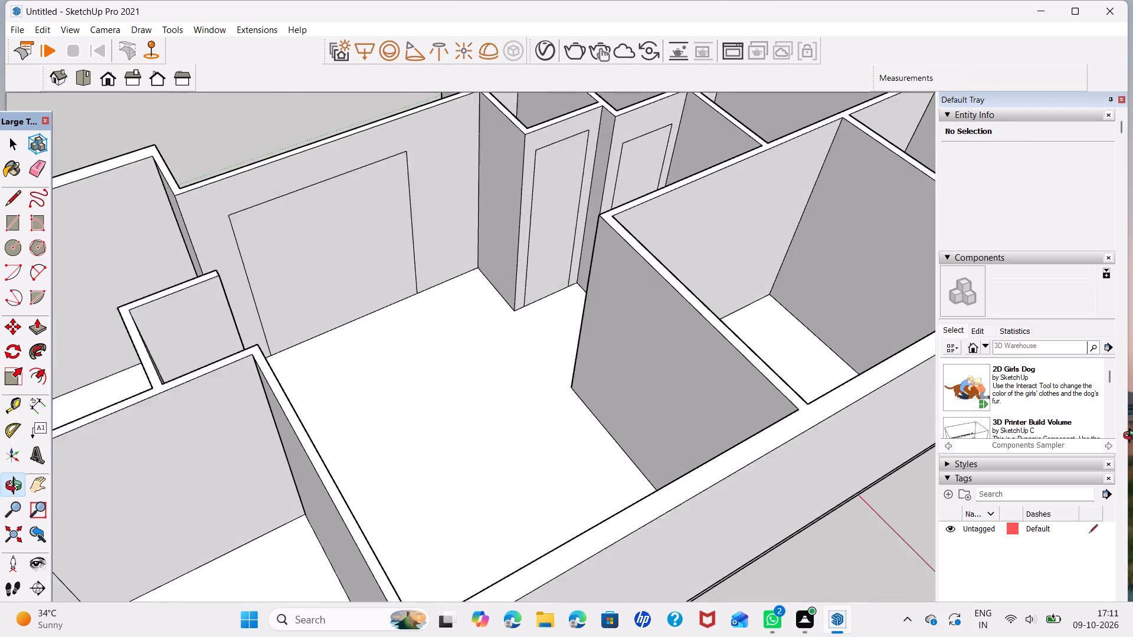
middle_click_drag(1132, 437, 1132, 443)
middle_click_drag(606, 331, 941, 423)
scroll(366, 268, "down", 1)
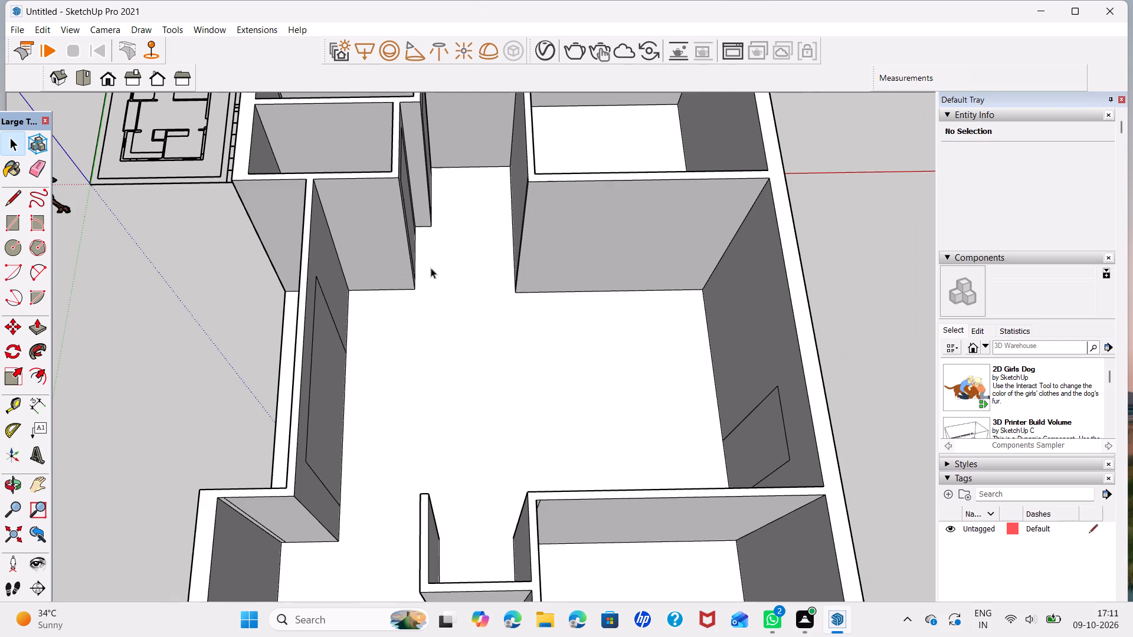
middle_click_drag(460, 257, 484, 467)
middle_click_drag(506, 397, 505, 361)
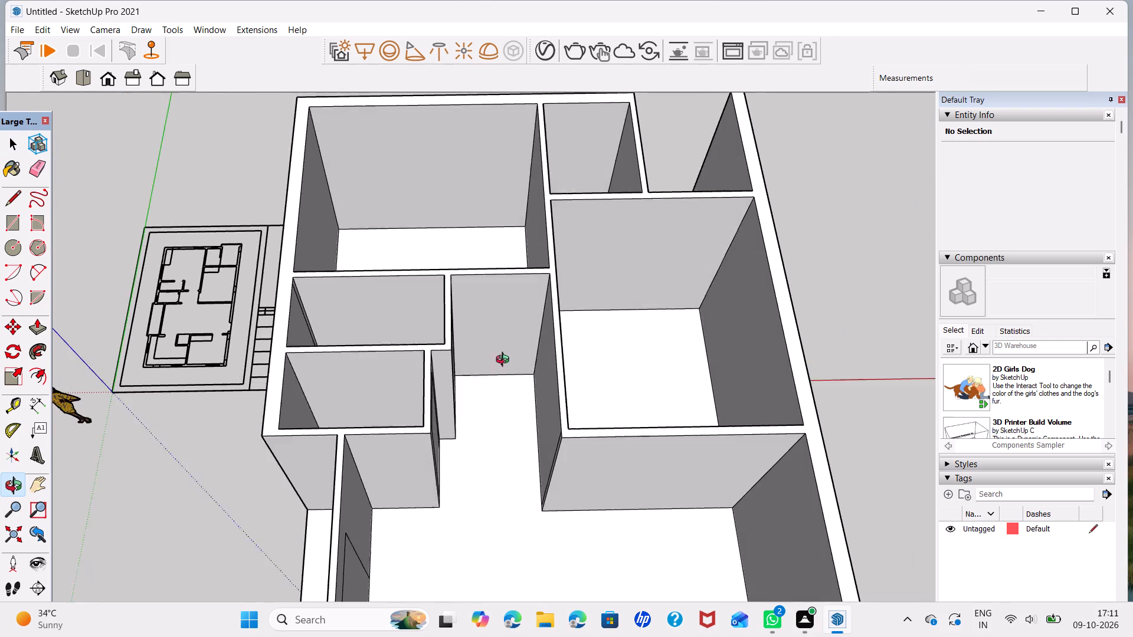
middle_click_drag(505, 361, 482, 294)
scroll(474, 307, "up", 2)
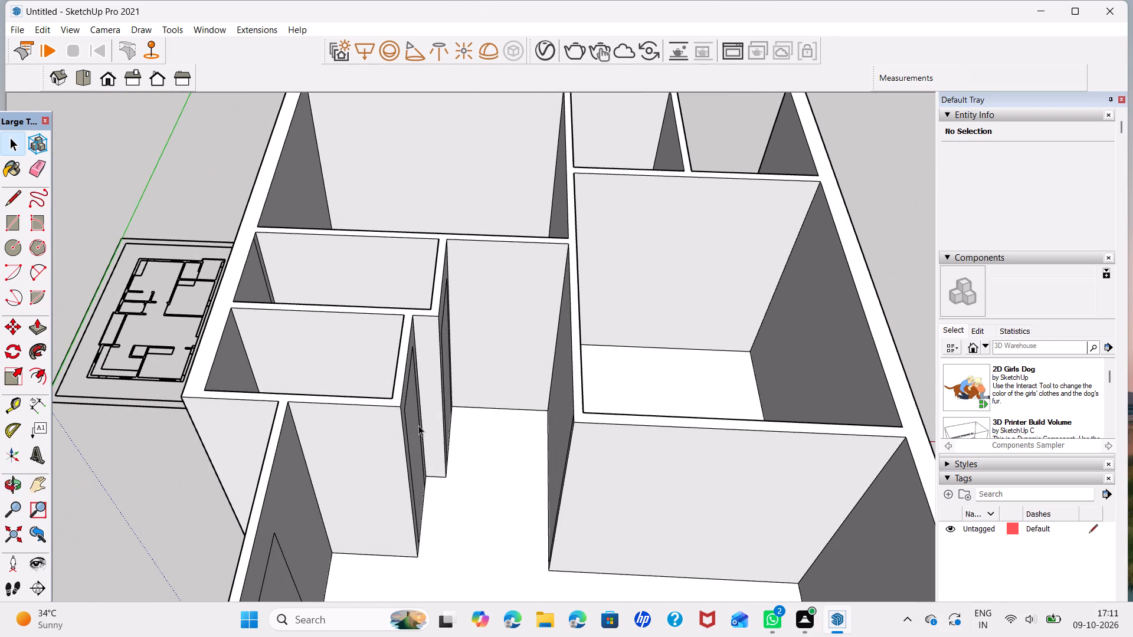
left_click(414, 455)
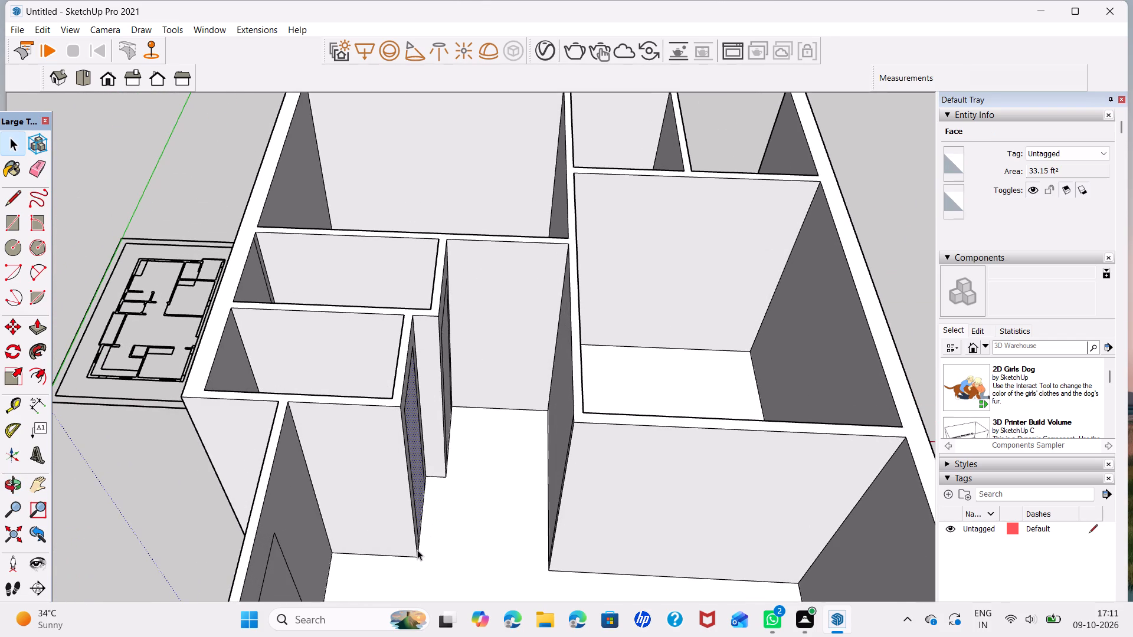
key("m")
scroll(421, 537, "up", 9)
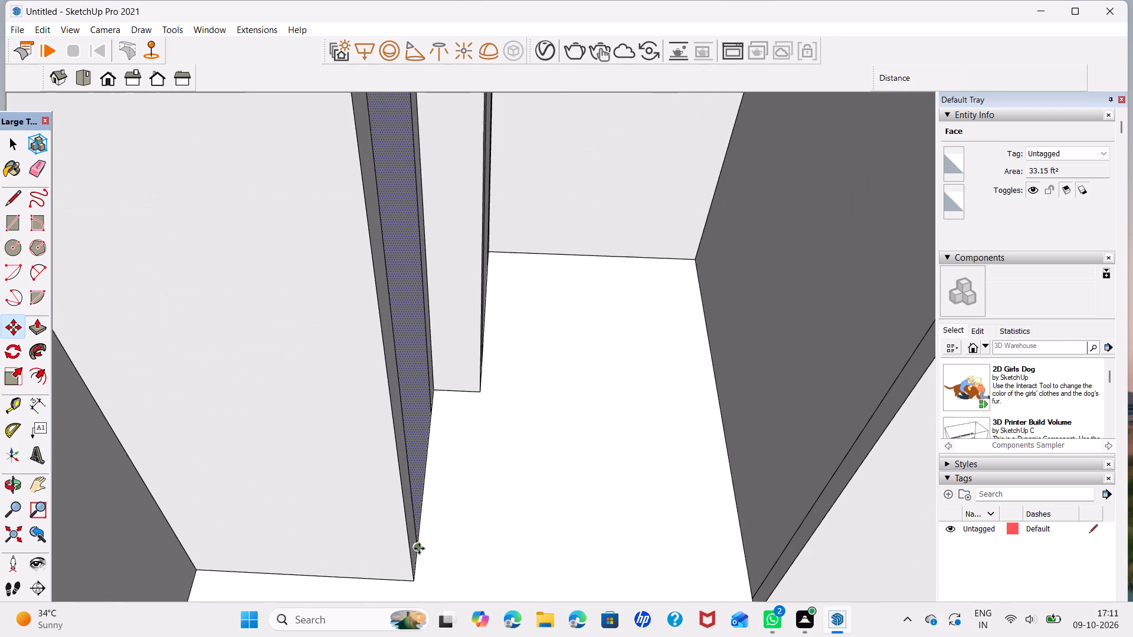
middle_click_drag(435, 551, 354, 534)
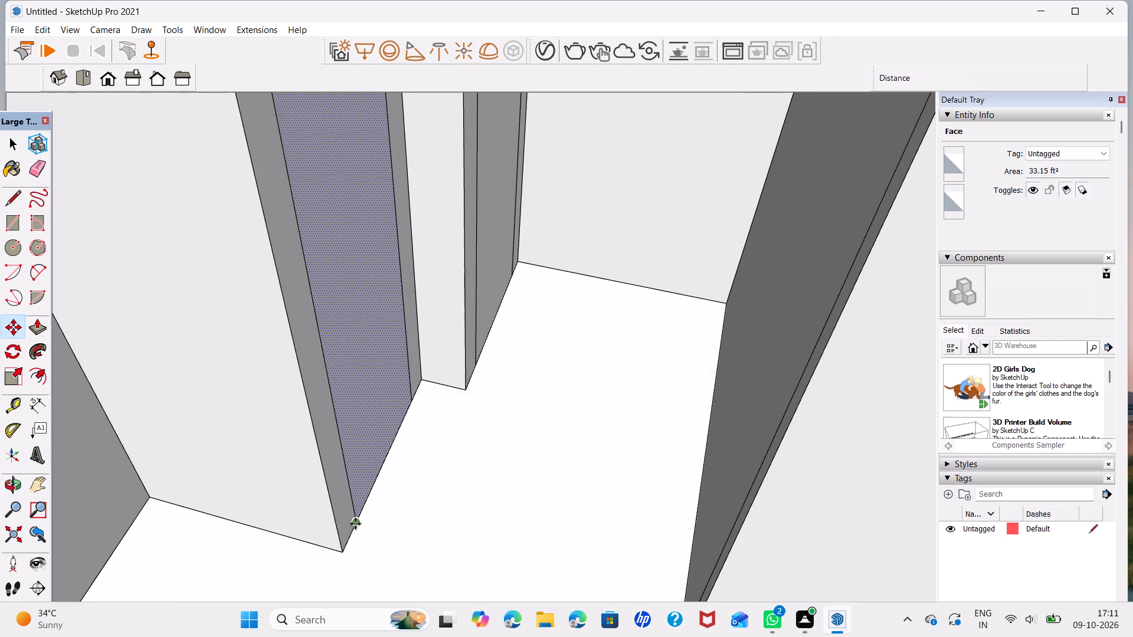
left_click(355, 524)
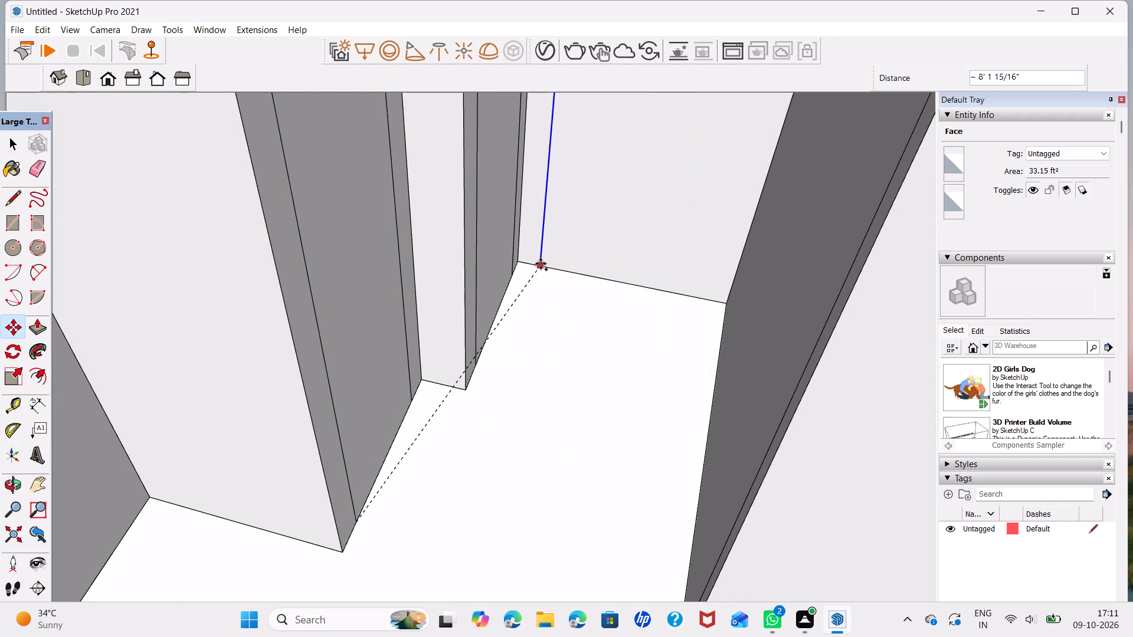
scroll(539, 267, "down", 2)
middle_click_drag(557, 255, 589, 272)
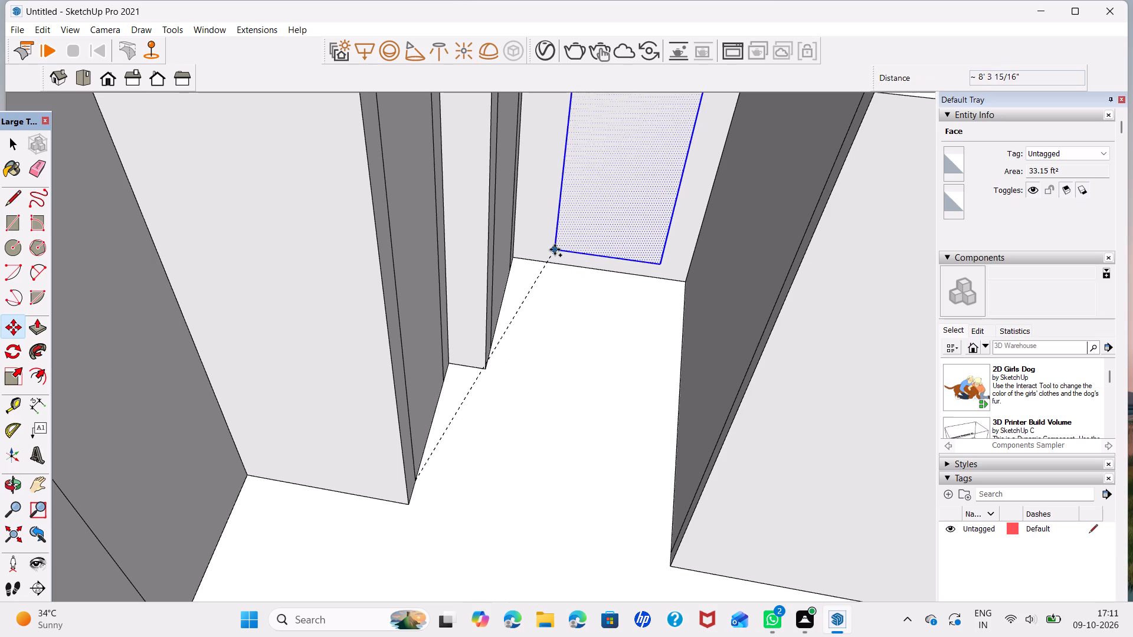
left_click(549, 255)
Move the end wall's door face down about 3 7/16" so its bottom sits on the floor edge.
middle_click_drag(591, 255, 592, 438)
scroll(545, 438, "up", 4)
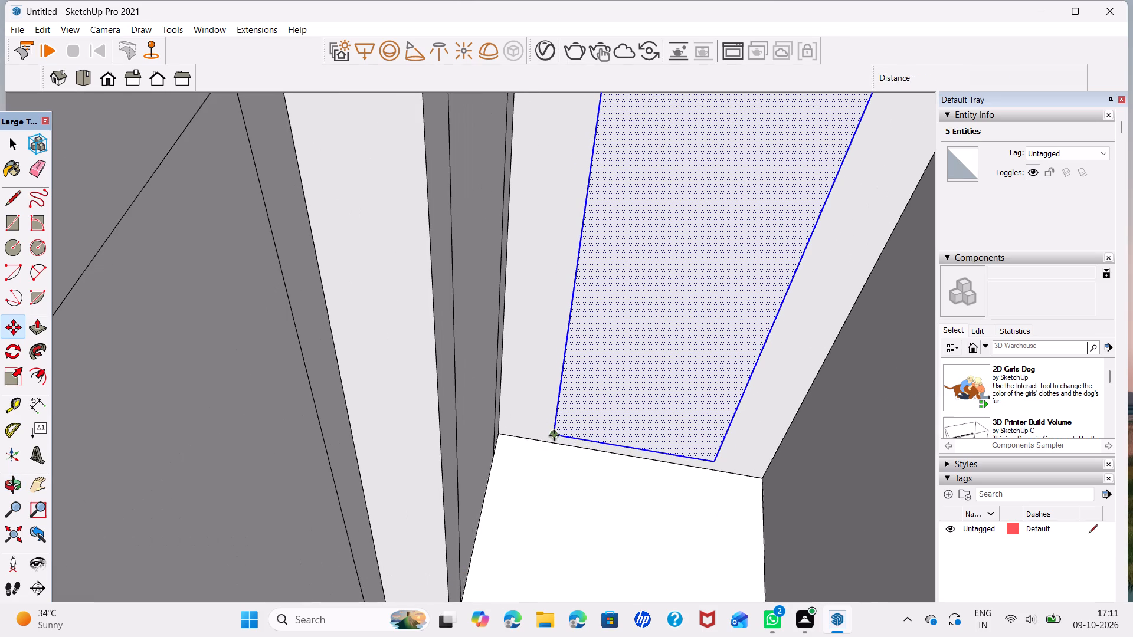
left_click(554, 435)
left_click(554, 441)
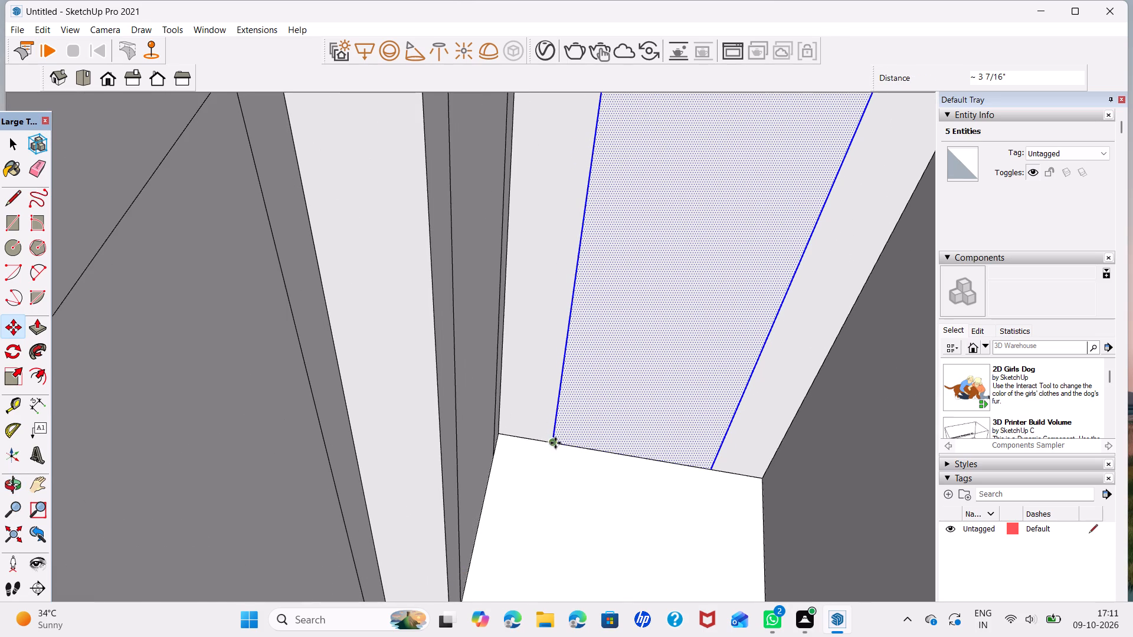
key("space")
Copy the end wall's door face about 8' 11/16" onto the large room's passage-side wall, near its hall-side corner.
scroll(634, 423, "down", 10)
middle_click_drag(614, 446, 751, 457)
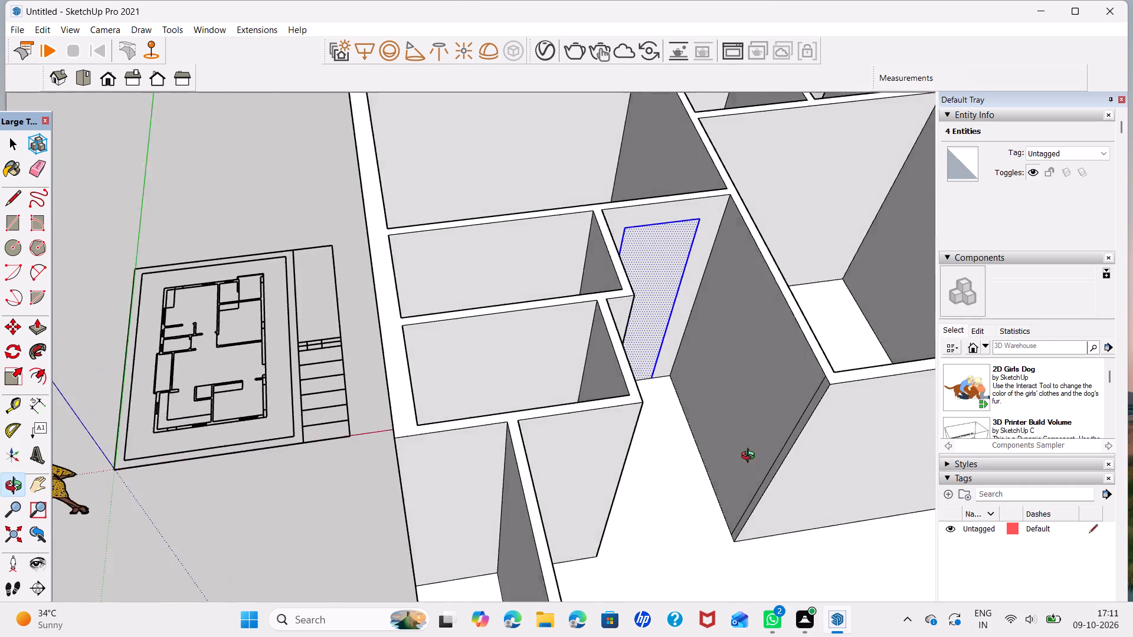
middle_click_drag(751, 457, 803, 464)
middle_click_drag(674, 360, 528, 394)
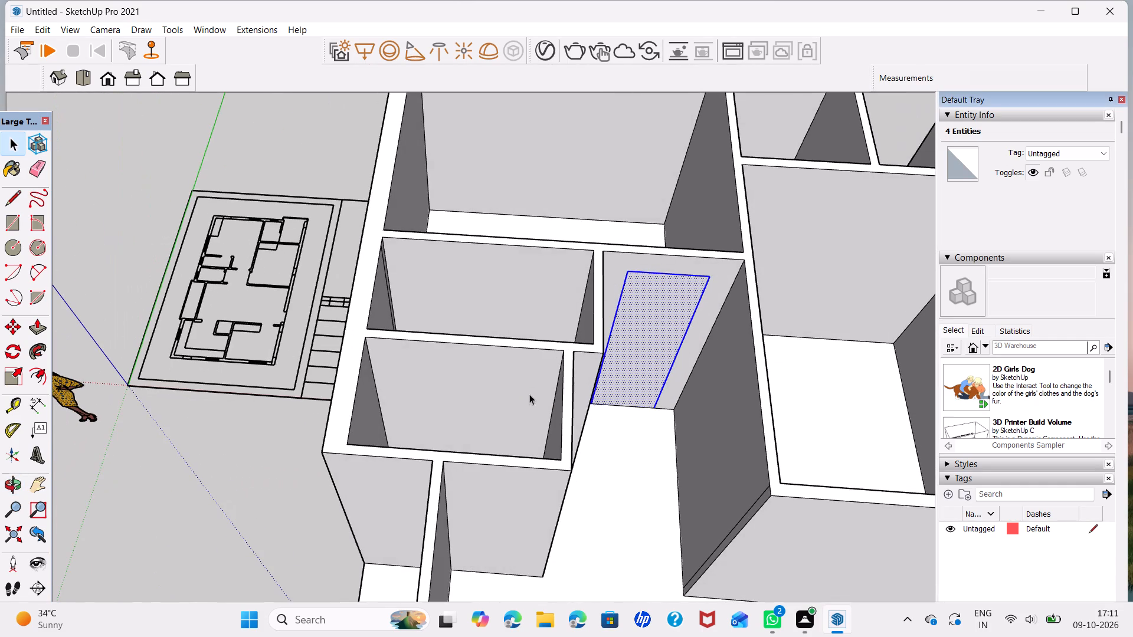
key("m")
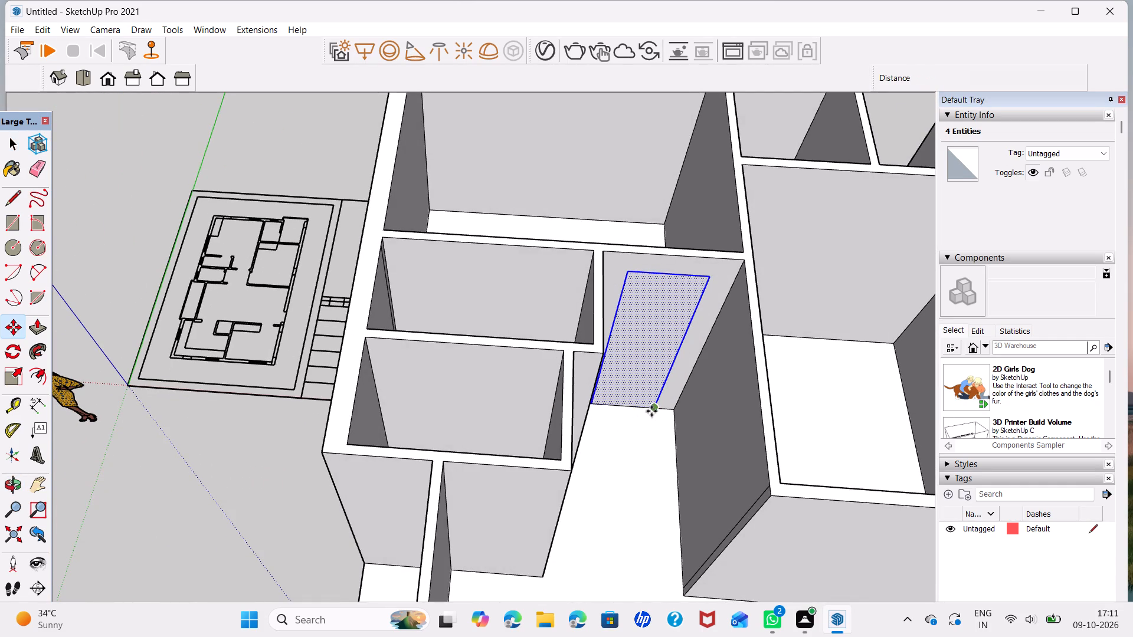
left_click(651, 409)
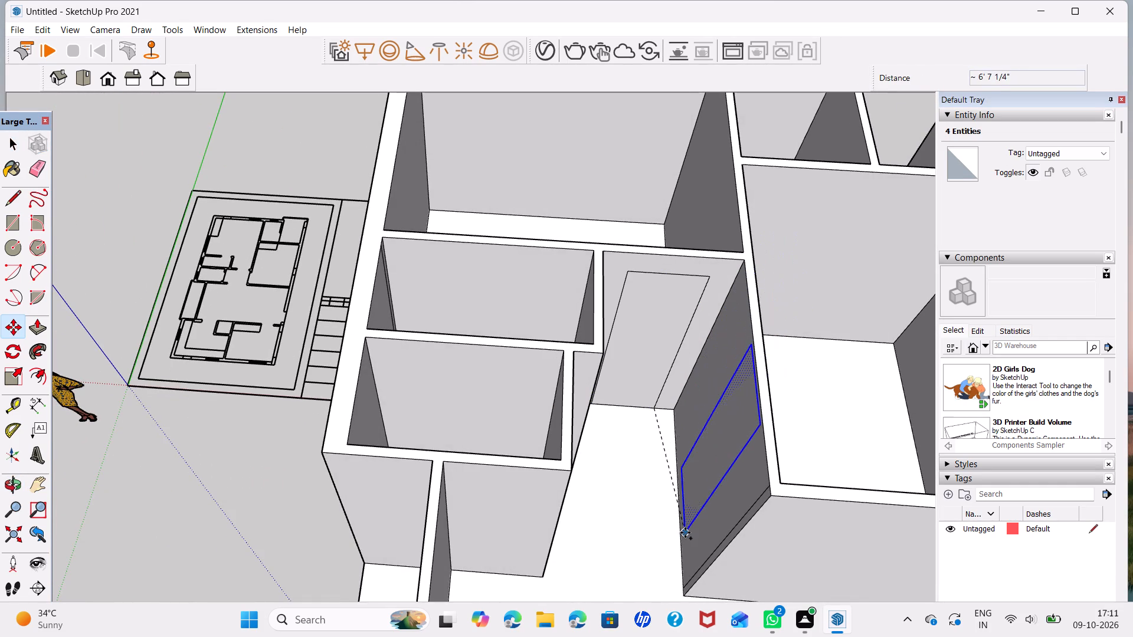
middle_click_drag(682, 537, 912, 478)
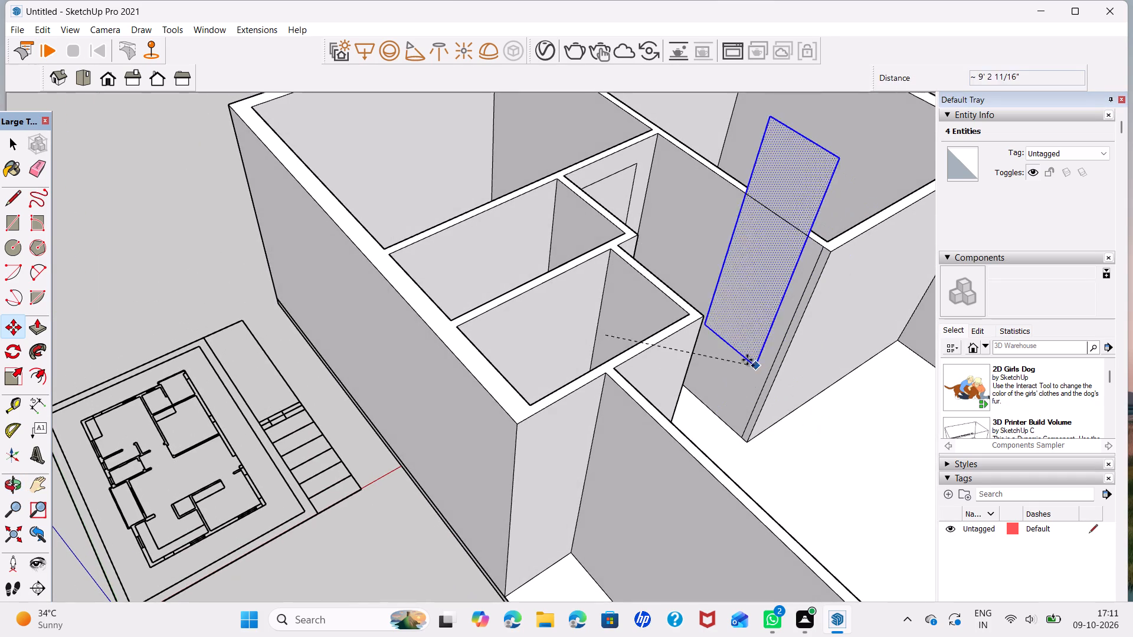
scroll(726, 398, "up", 9)
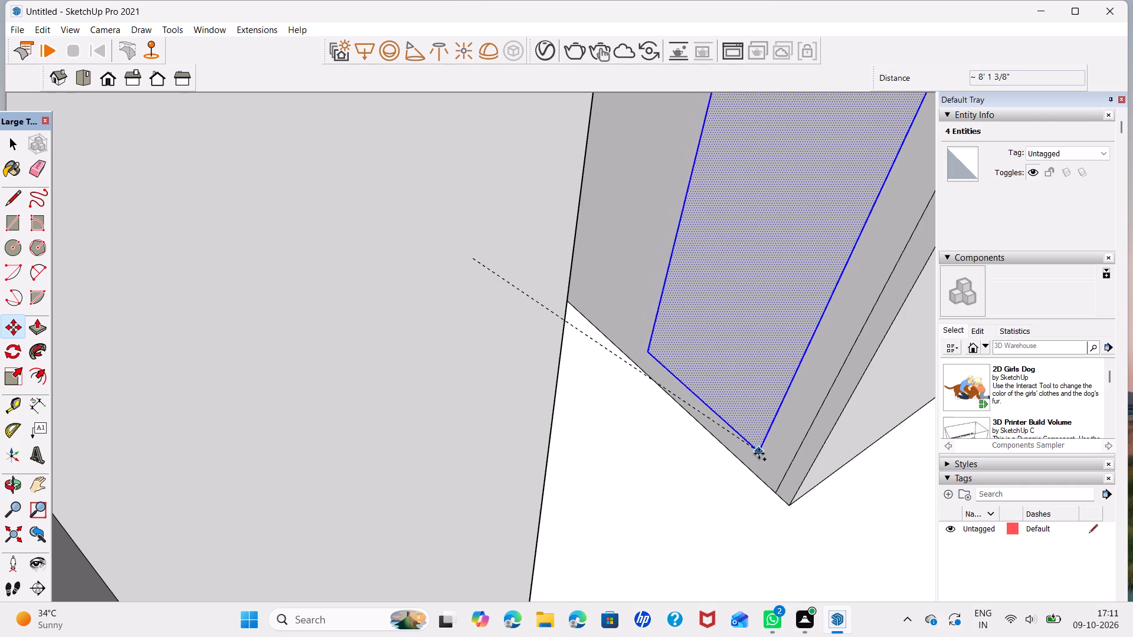
left_click(752, 461)
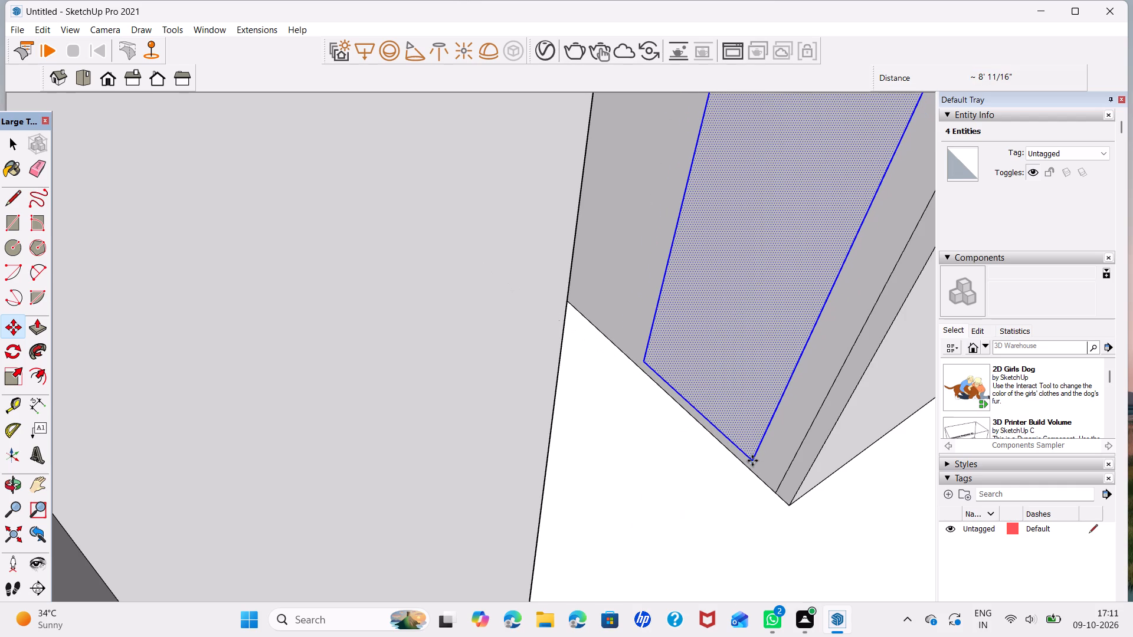
Move the copied door face down about 3 1/4" onto the floor edge of the large room's passage-side wall.
left_click(752, 461)
left_click(750, 469)
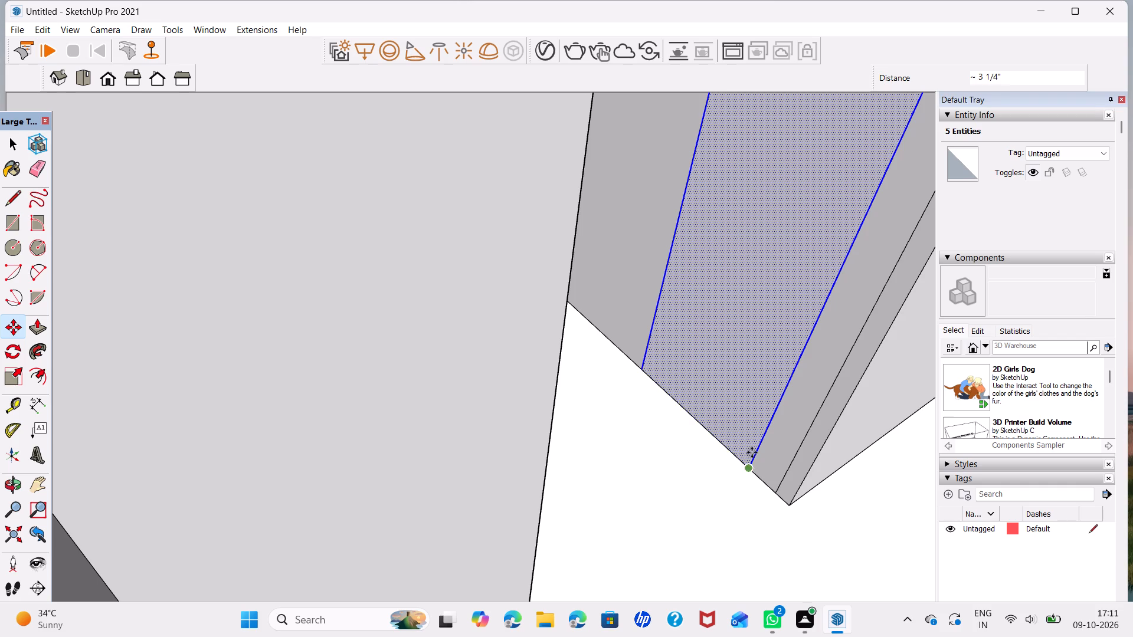
Widen the large room's door rectangle by moving its inner vertical edge about 1' 1/2" toward the passage's end wall.
scroll(742, 436, "down", 4)
middle_click_drag(732, 411, 710, 469)
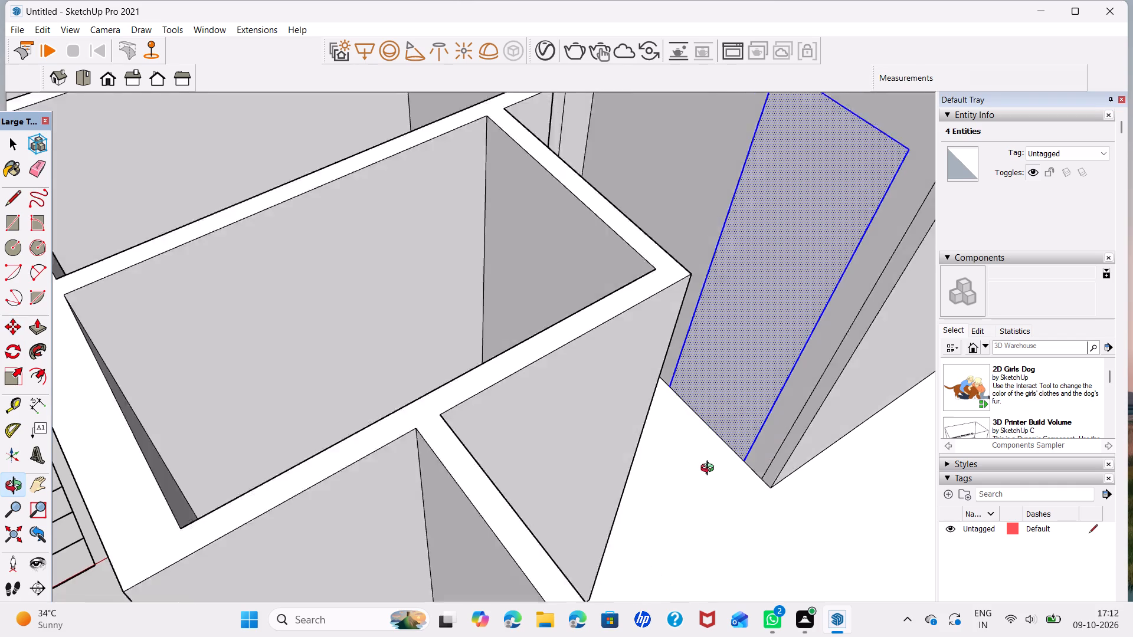
middle_click_drag(710, 469, 558, 496)
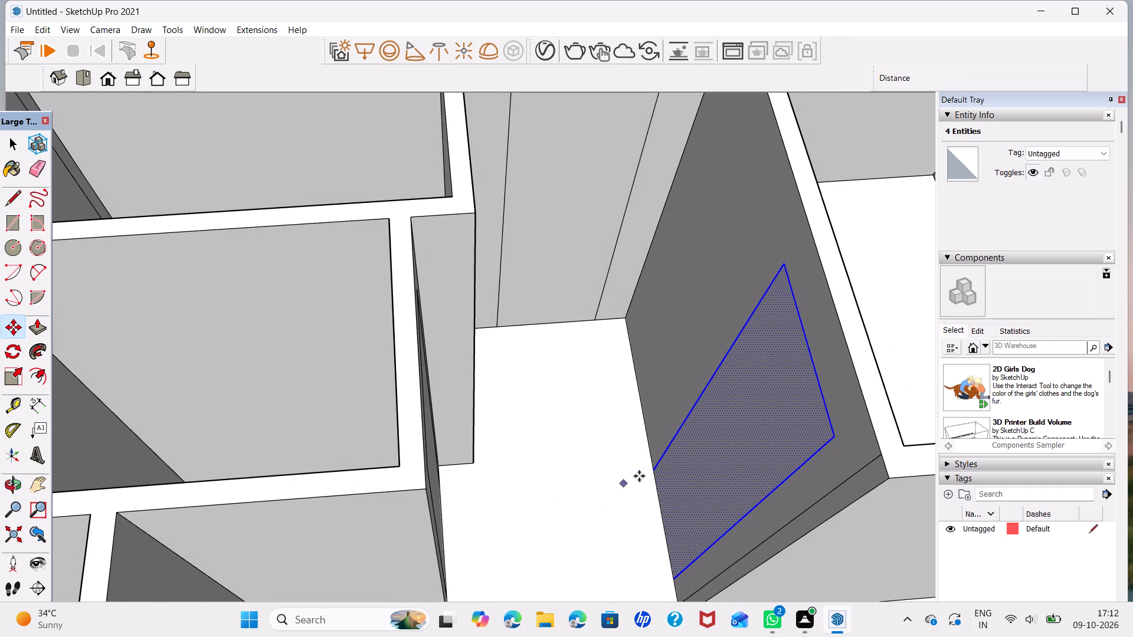
key("space")
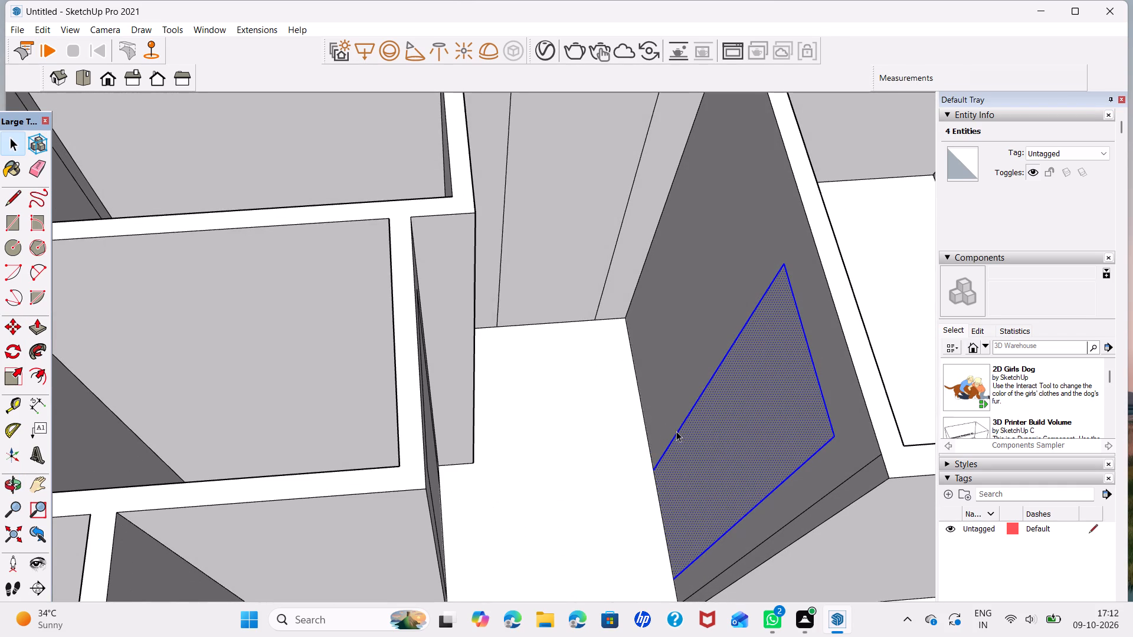
left_click(677, 435)
key("m")
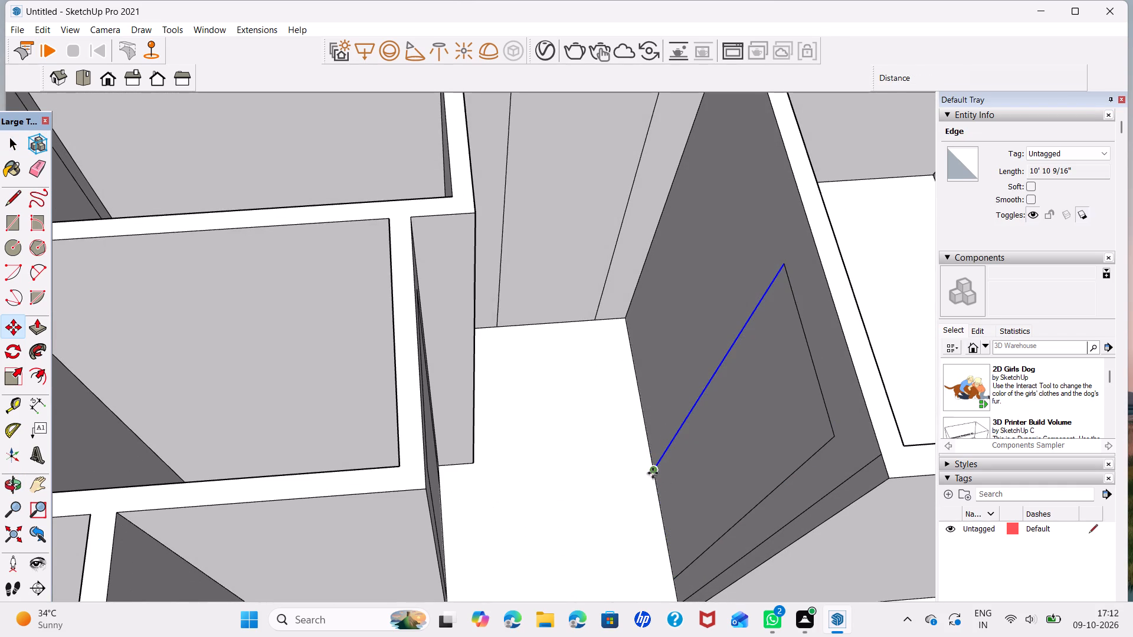
left_click(653, 473)
left_click(647, 436)
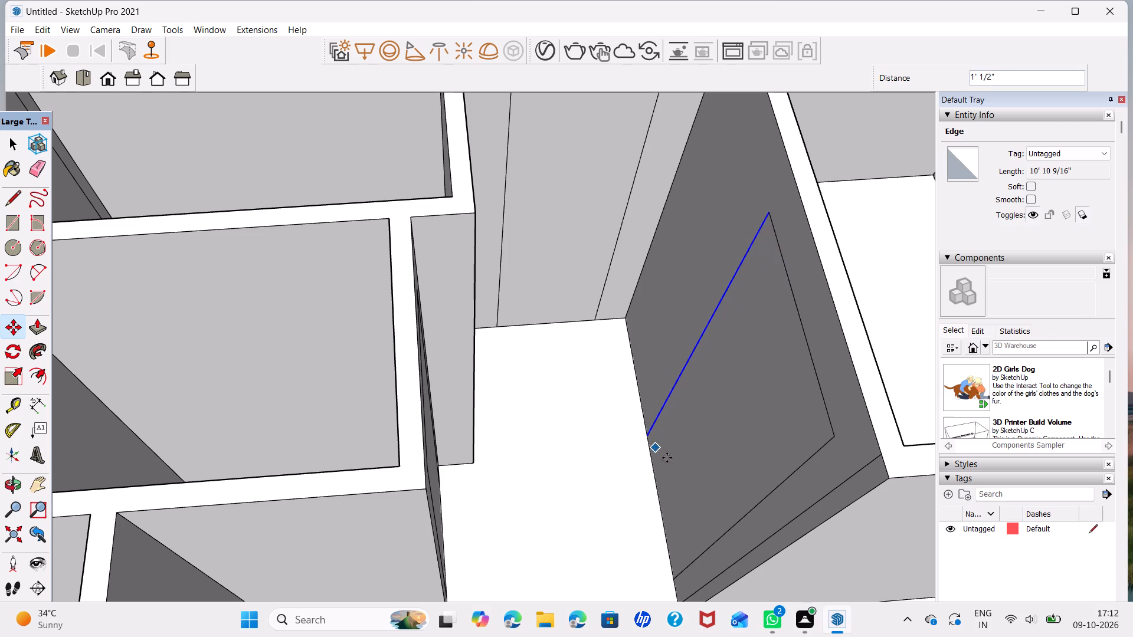
Move the widened door face about 1' 6 7/16" along the floor edge toward the passage's end wall.
key("space")
left_click(692, 469)
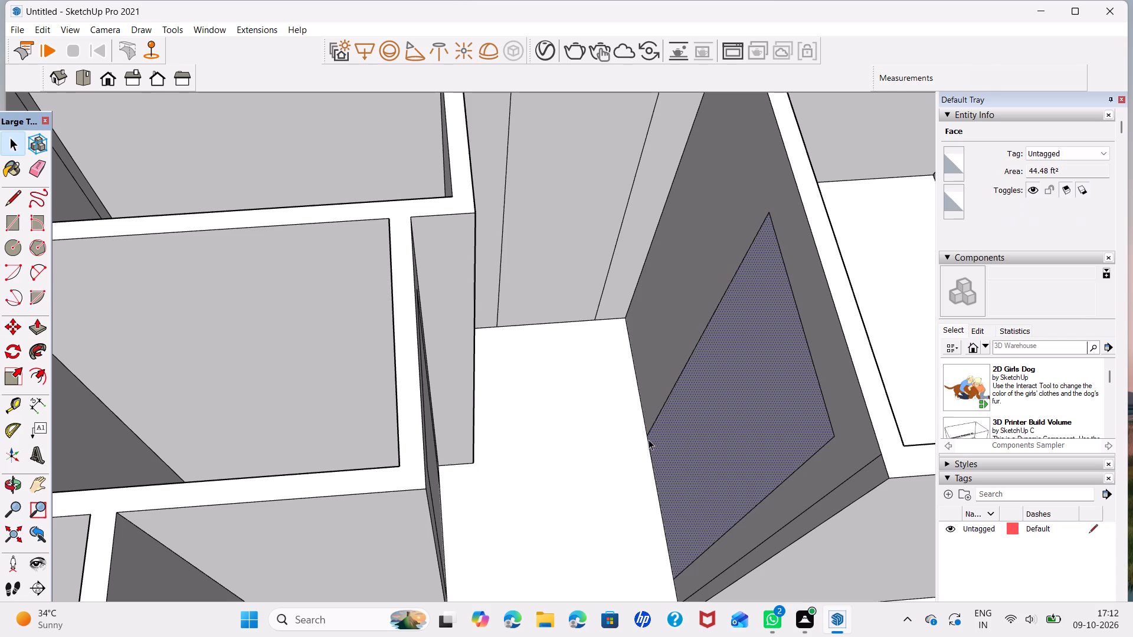
key("m")
left_click(648, 431)
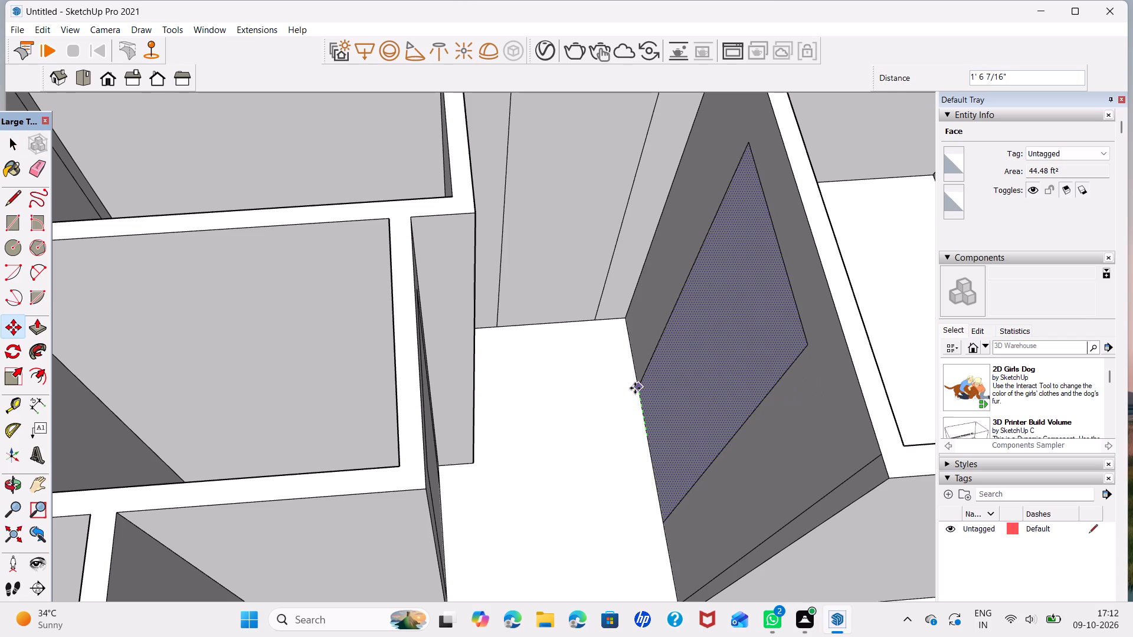
left_click(635, 388)
key("space")
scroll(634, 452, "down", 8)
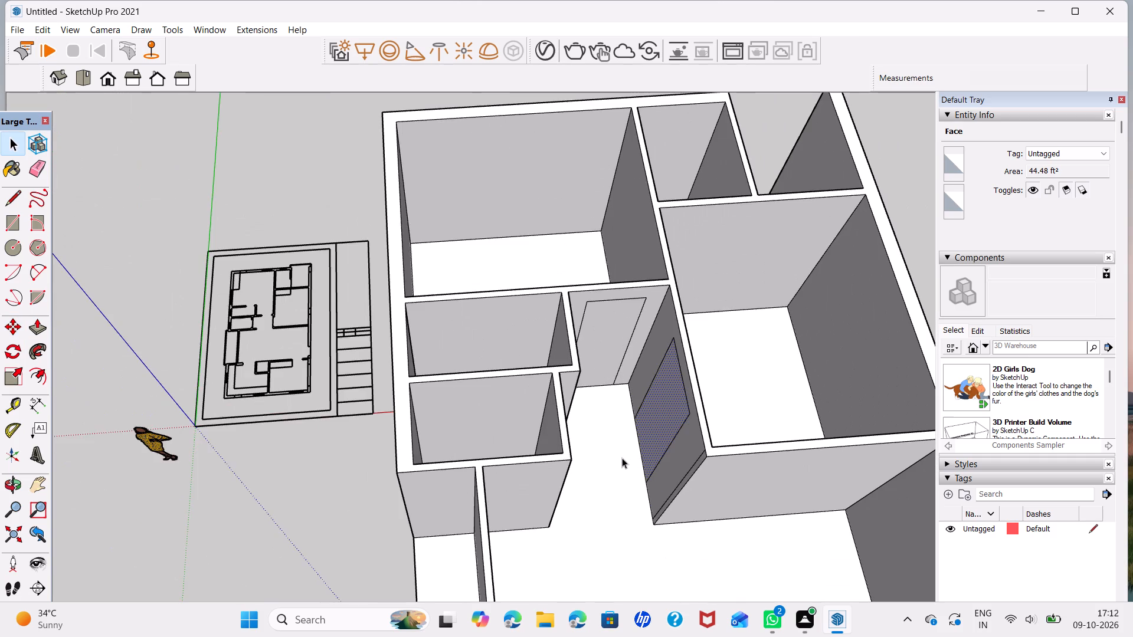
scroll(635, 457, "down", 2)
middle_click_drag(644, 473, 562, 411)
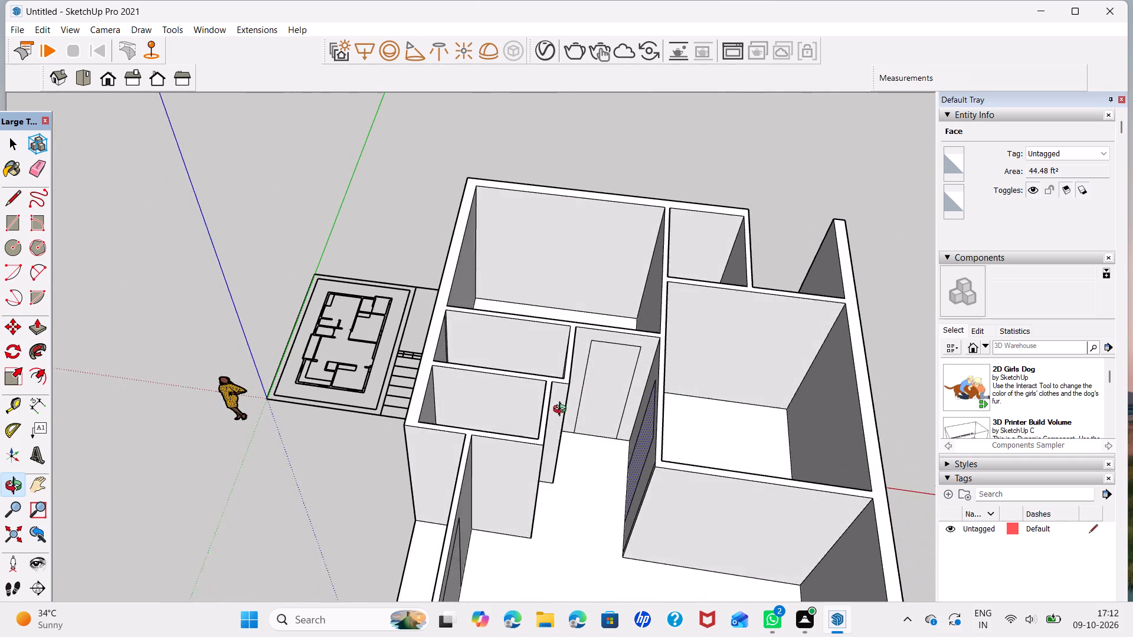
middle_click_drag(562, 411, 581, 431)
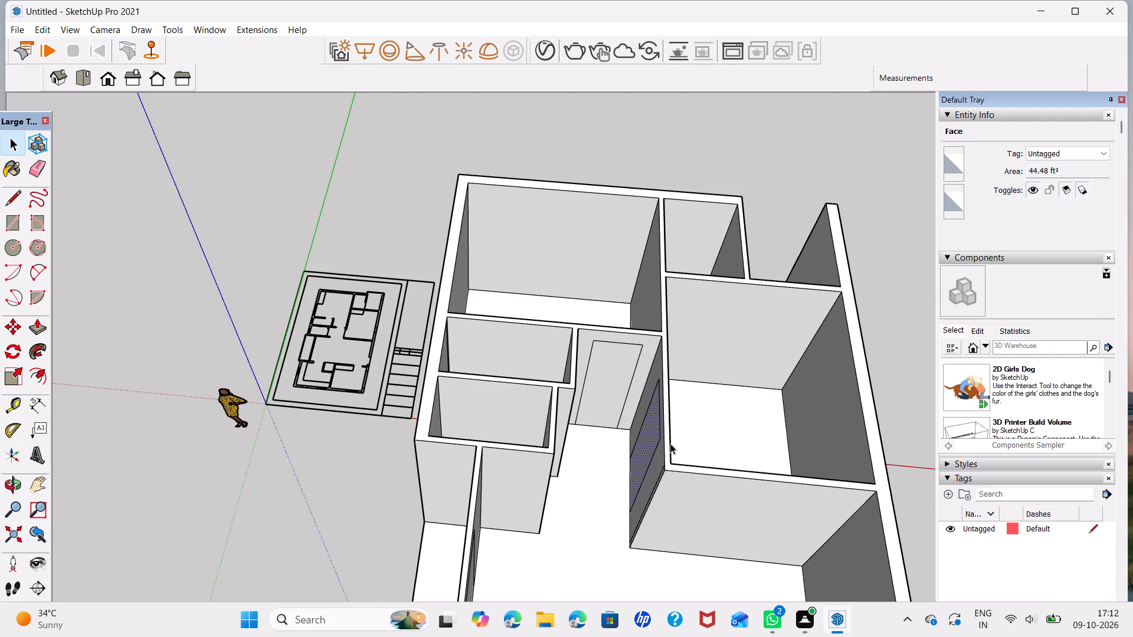
Copy the passage end wall's door face about 12' 1 1/16" onto the small corner room's wall facing the open-ended space.
scroll(670, 444, "down", 2)
left_click(613, 409)
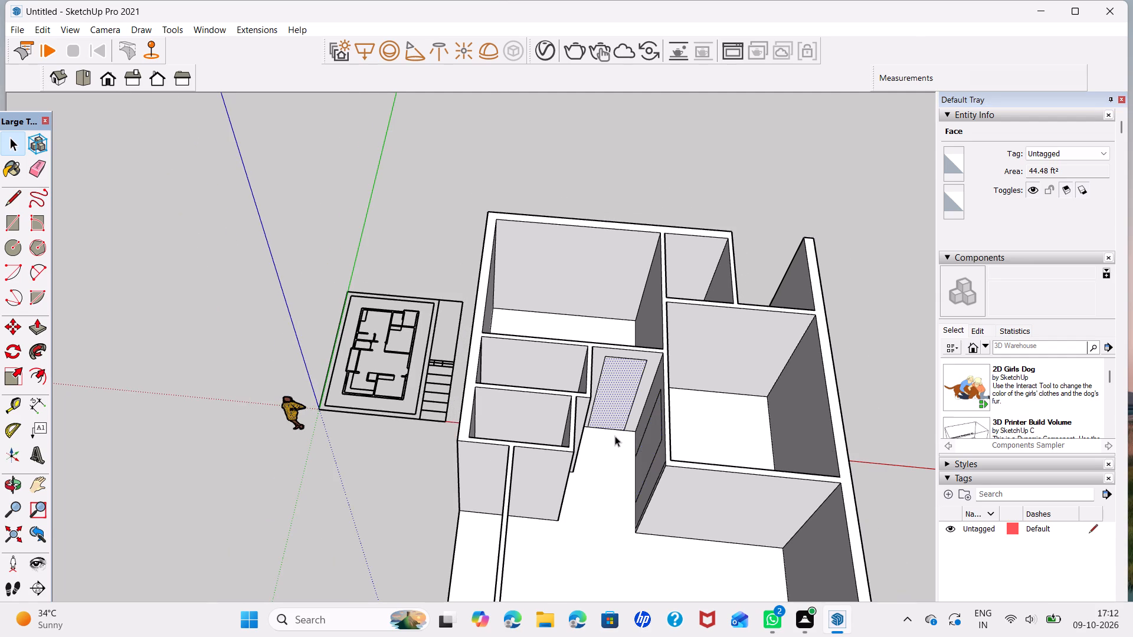
key("m")
left_click(595, 428)
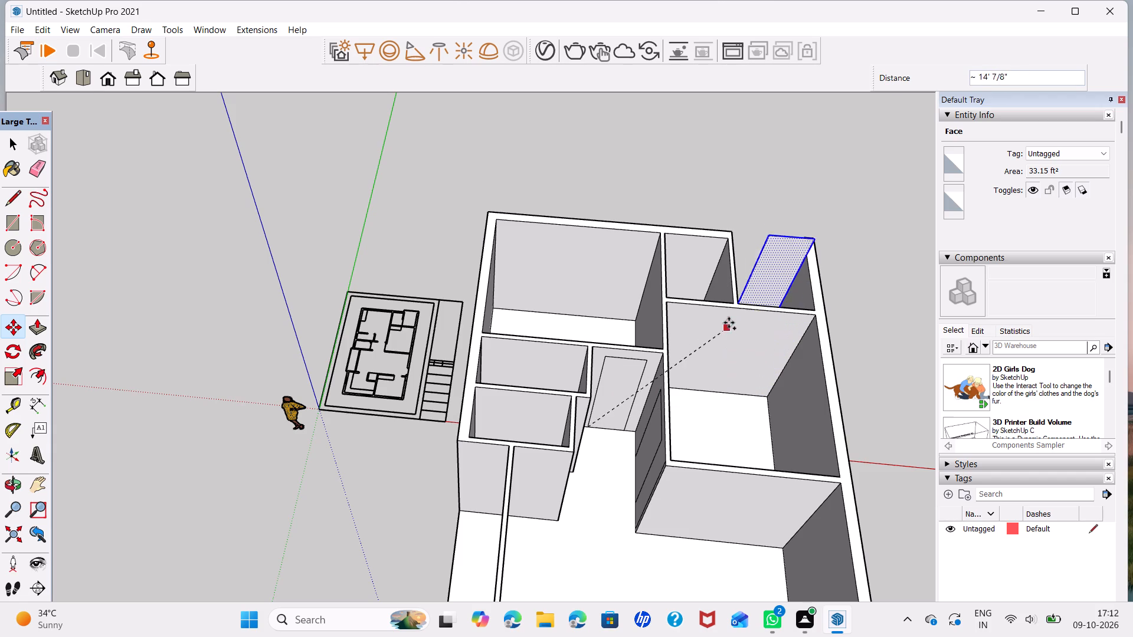
middle_click_drag(732, 337, 464, 287)
scroll(724, 491, "up", 4)
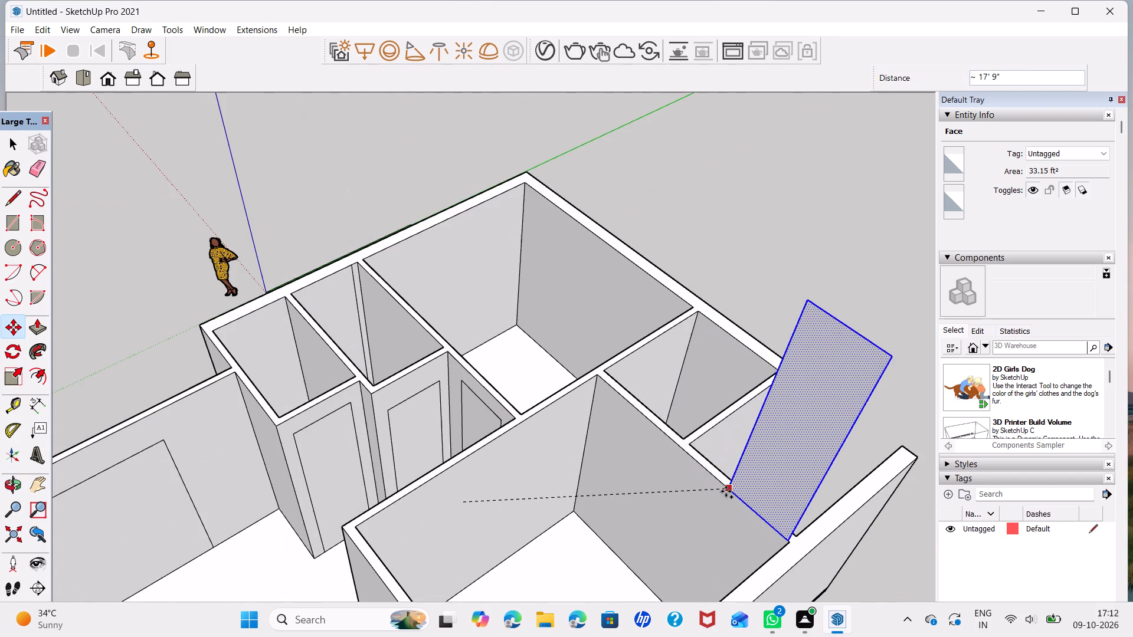
middle_click_drag(725, 507, 573, 393)
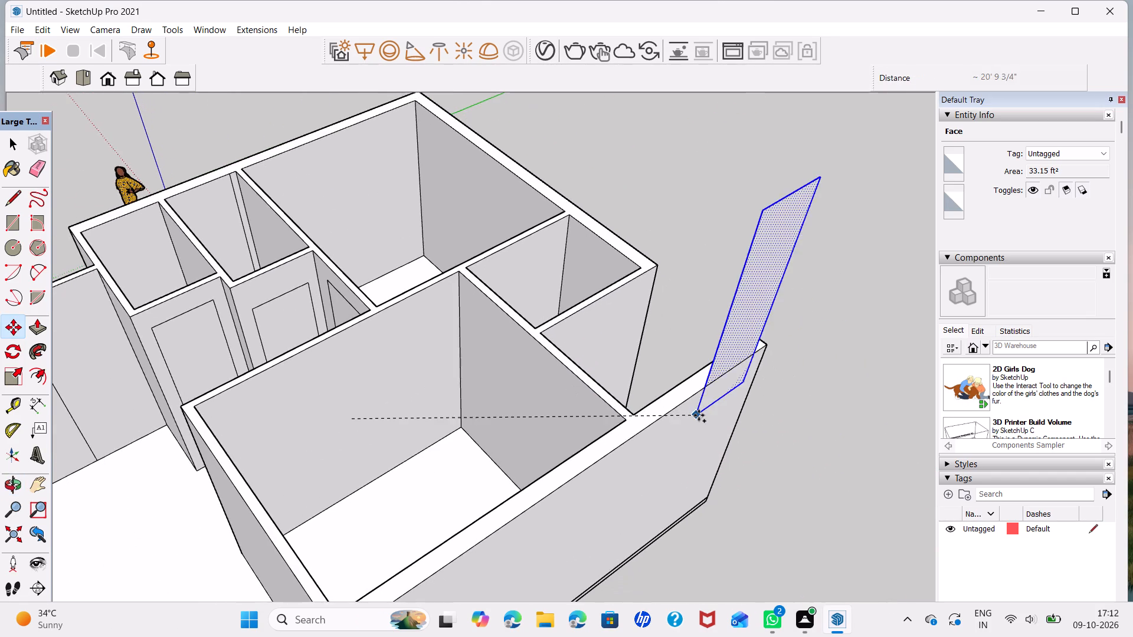
middle_click_drag(699, 415, 477, 468)
middle_click_drag(509, 484, 502, 415, "shift")
middle_click_drag(513, 419, 510, 461)
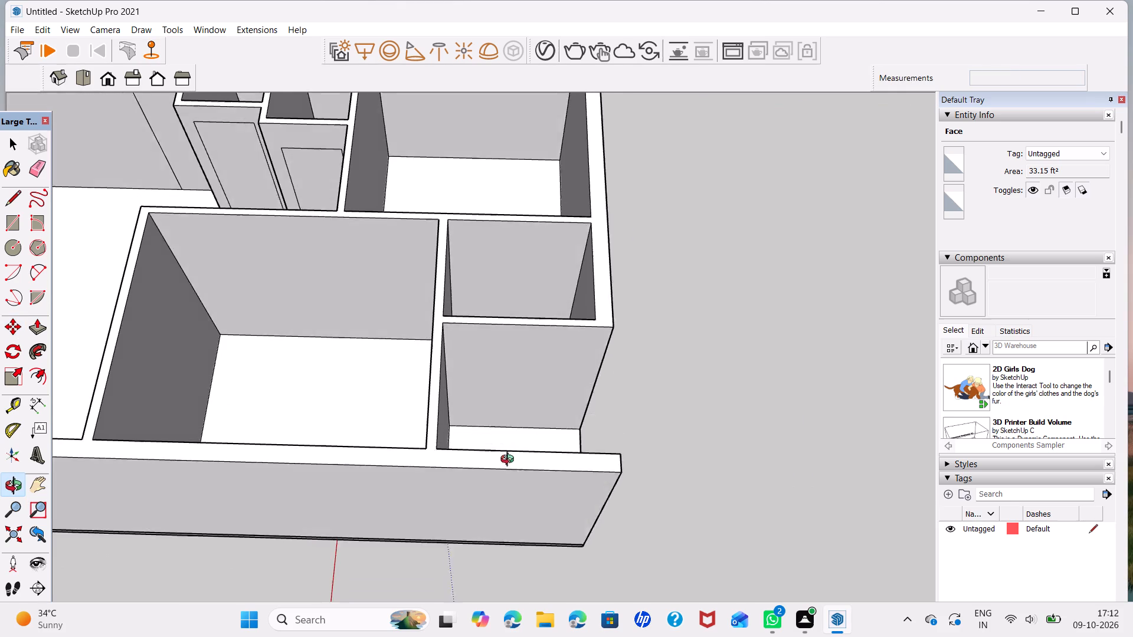
middle_click_drag(510, 461, 499, 499)
scroll(503, 453, "up", 4)
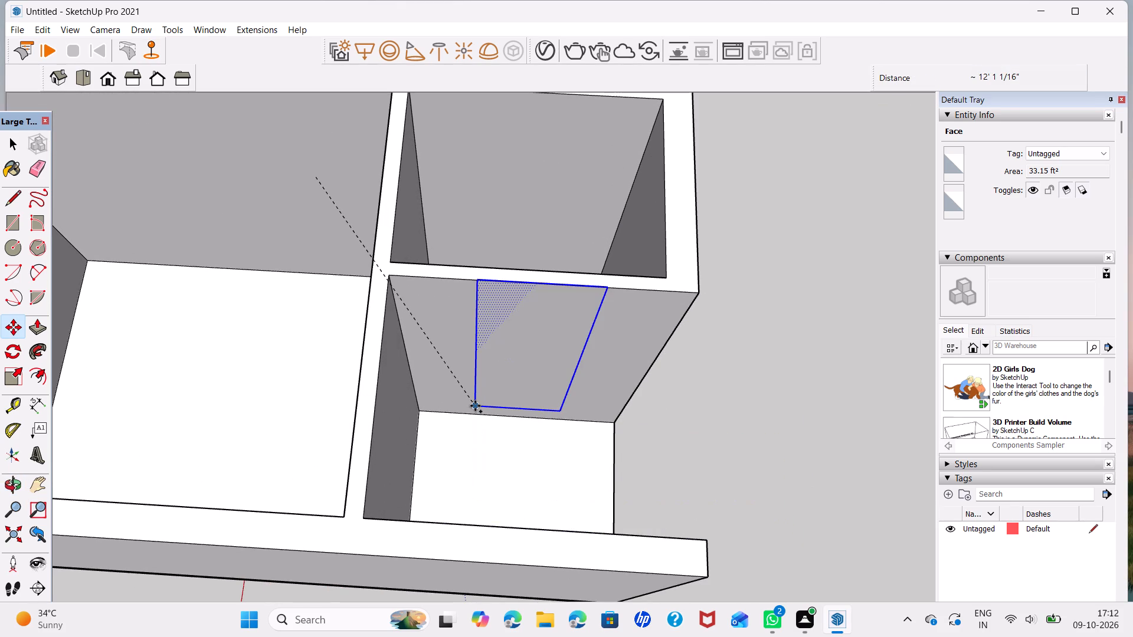
left_click(475, 407)
Move the copied door face down about 11 15/16" onto the floor edge of the small corner room's wall.
middle_click_drag(477, 414, 485, 380)
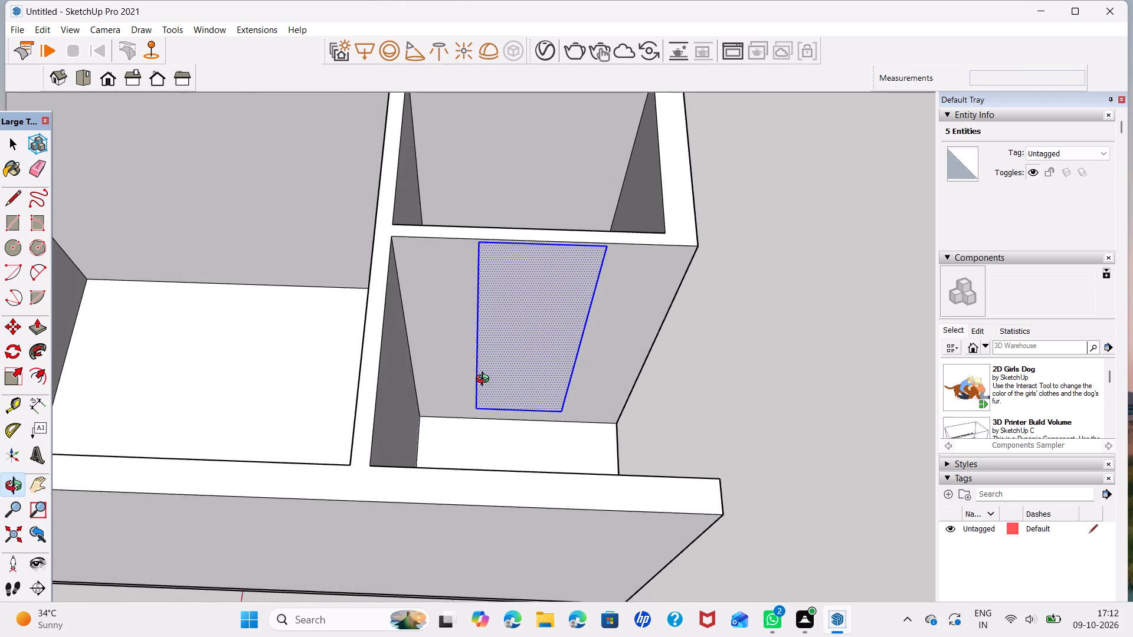
middle_click_drag(485, 380, 486, 380)
scroll(486, 402, "up", 5)
left_click(470, 415)
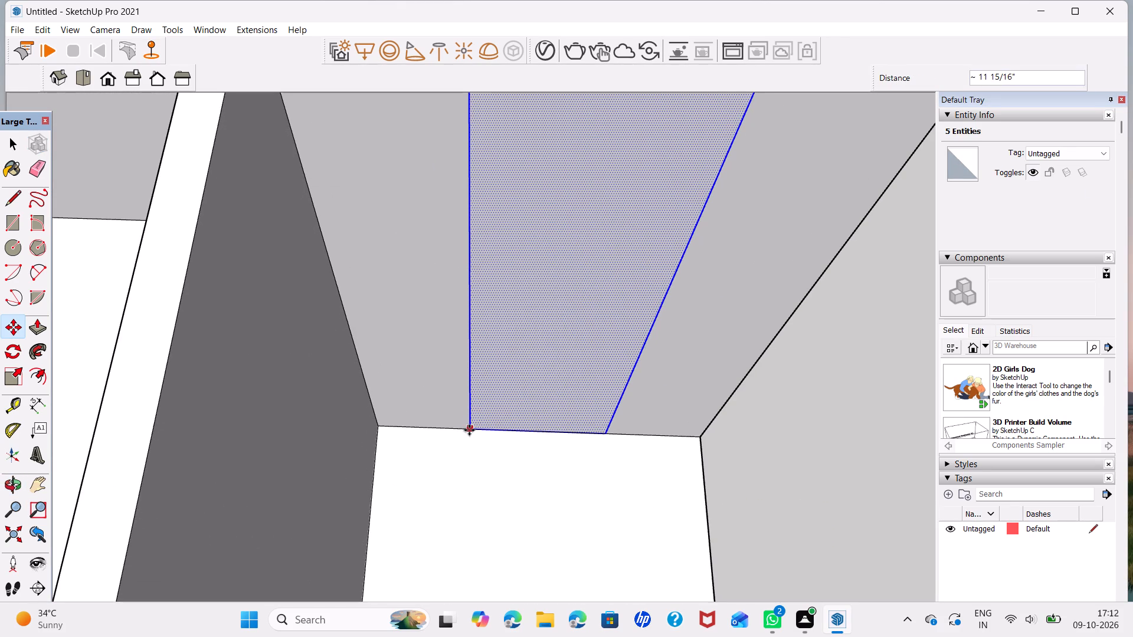
left_click(469, 431)
Move the copied door face about 2' 15/16" along the floor edge into the wall's inner corner.
scroll(528, 410, "down", 2)
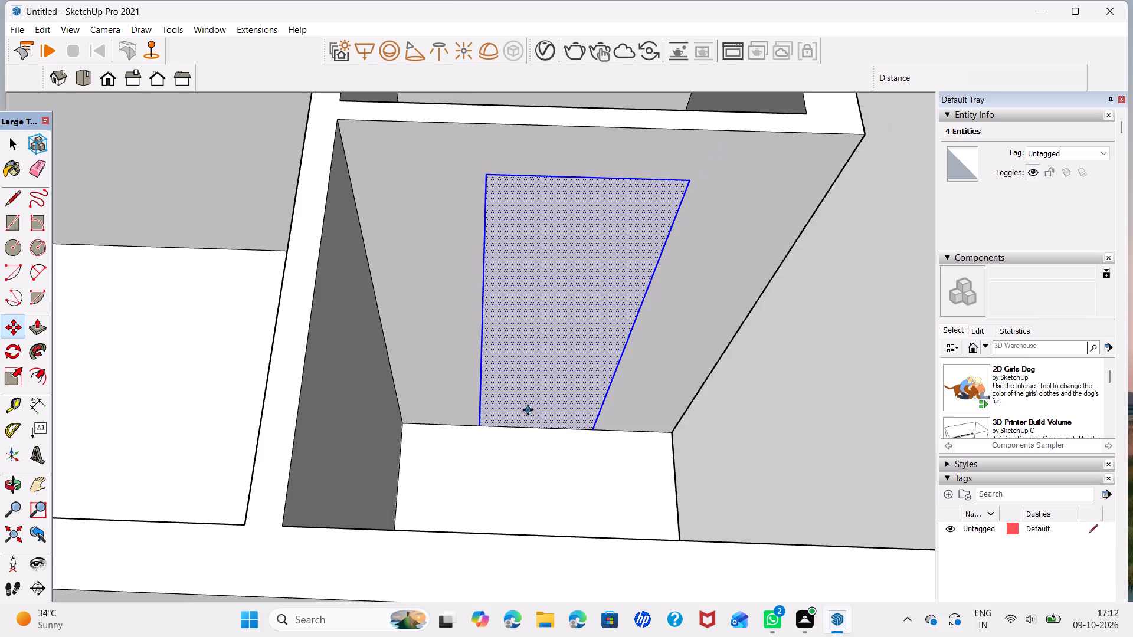
left_click(480, 428)
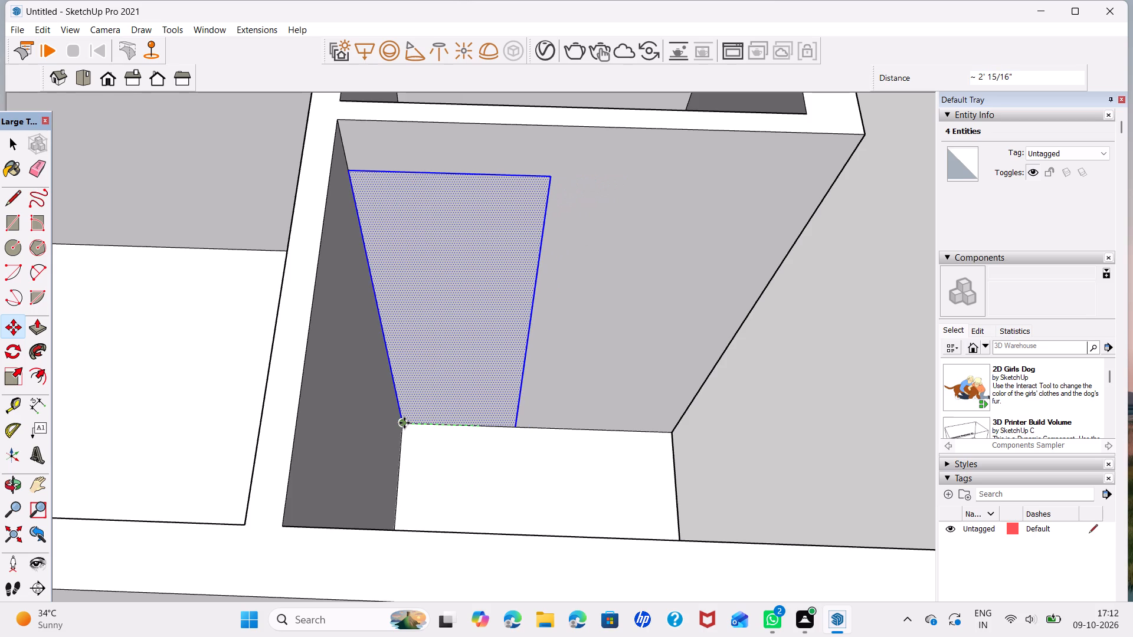
left_click(404, 423)
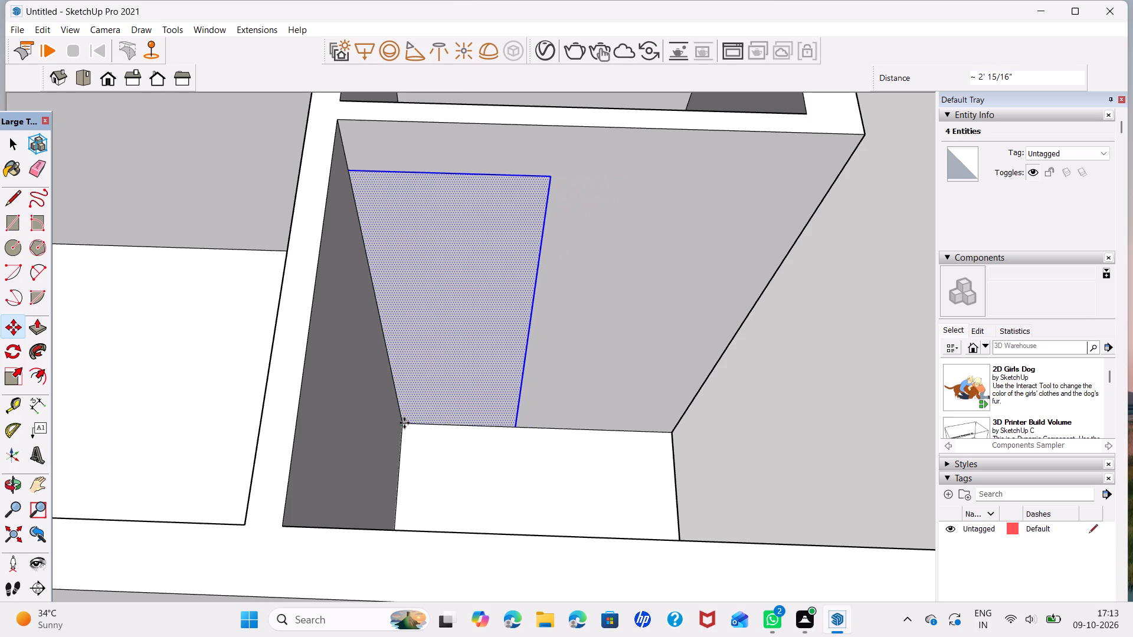
key("Escape")
scroll(555, 400, "down", 4)
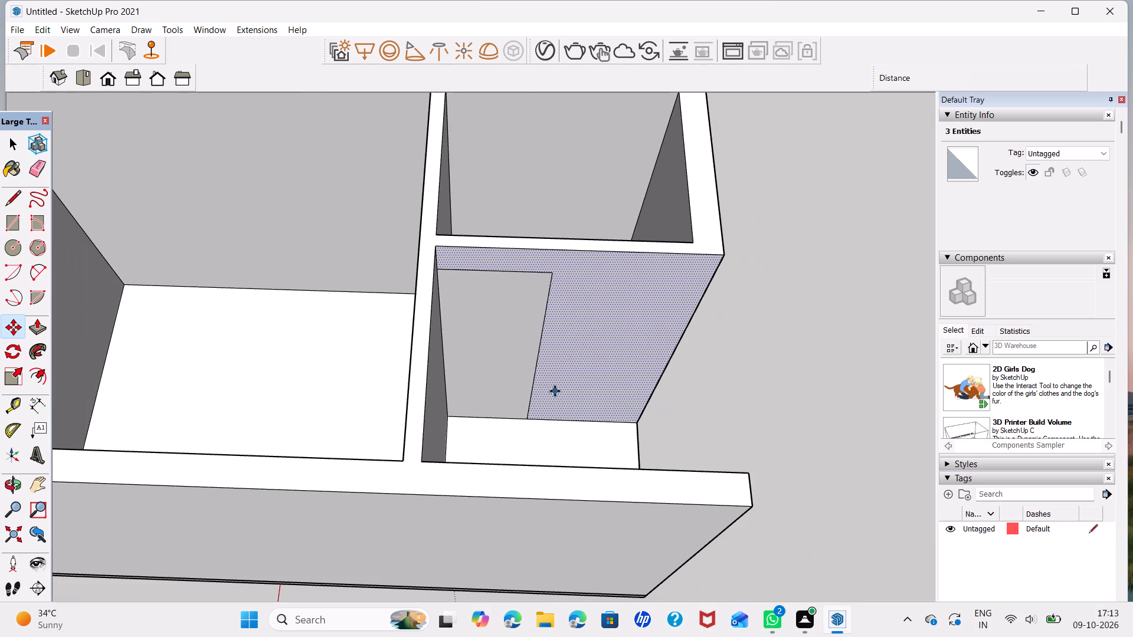
key("Escape")
scroll(607, 401, "down", 4)
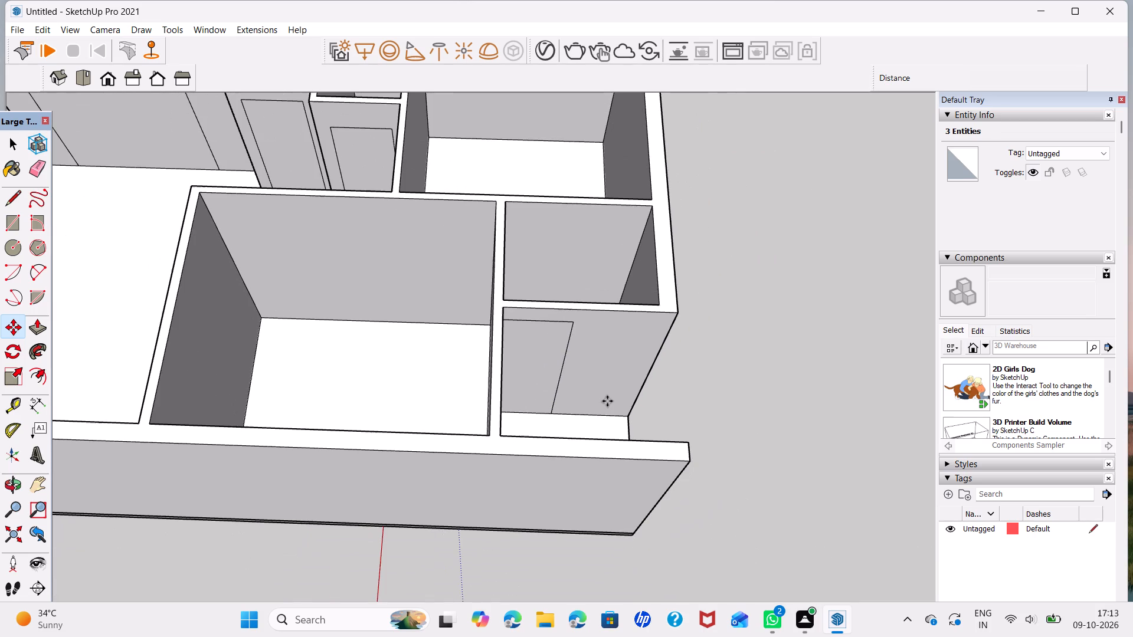
key("space")
Cut the door opening through the hall's long outer wall by pushing its door face in 9".
scroll(682, 407, "down", 4)
middle_click_drag(542, 452, 677, 414)
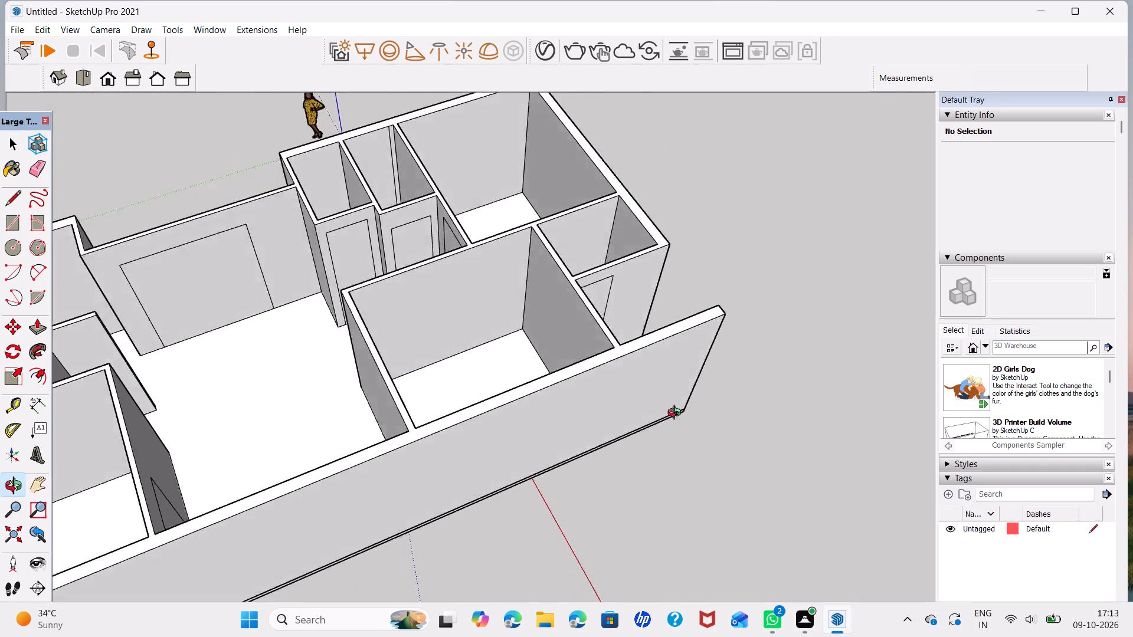
middle_click_drag(677, 414, 375, 464)
scroll(451, 417, "down", 4)
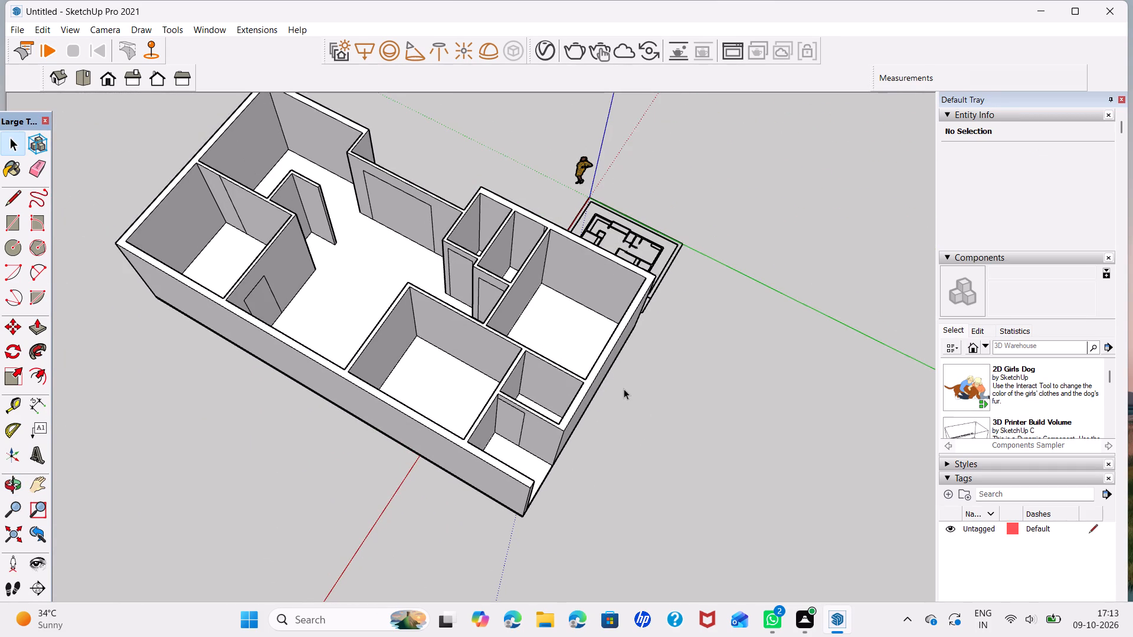
middle_click_drag(662, 331, 159, 382)
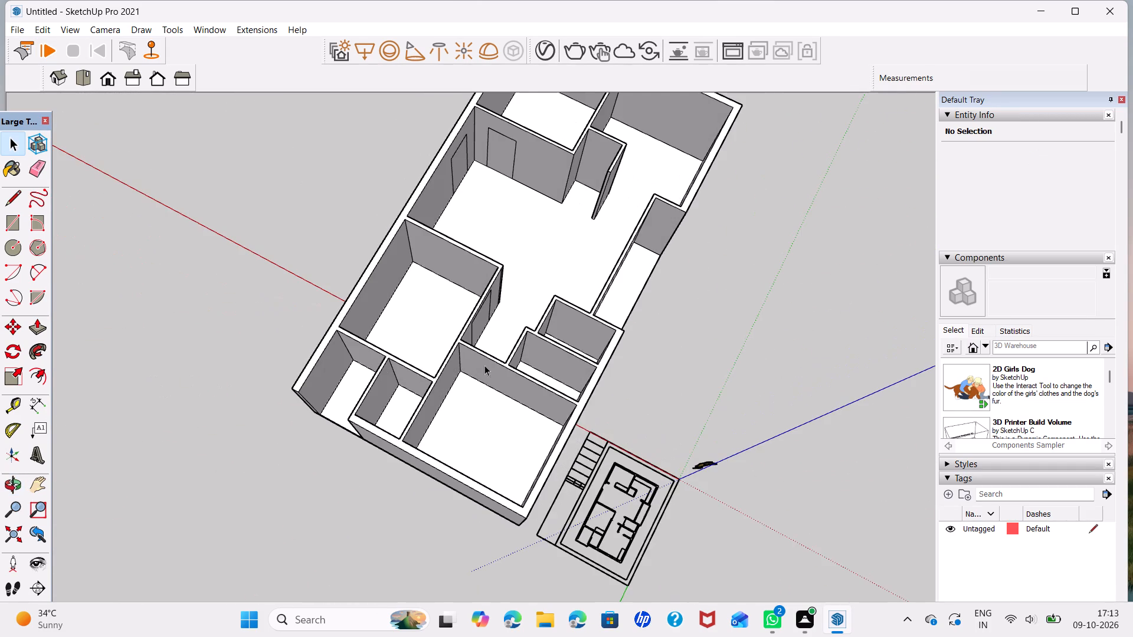
middle_click_drag(749, 310, 451, 251)
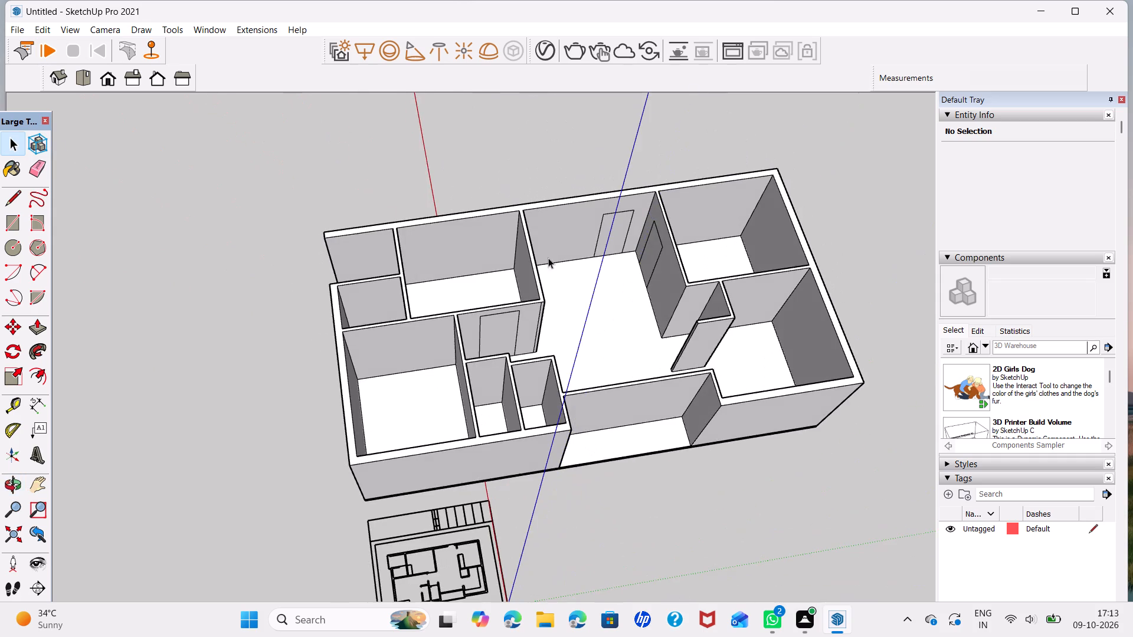
scroll(597, 274, "up", 3)
left_click(612, 228)
key("p")
left_click(612, 229)
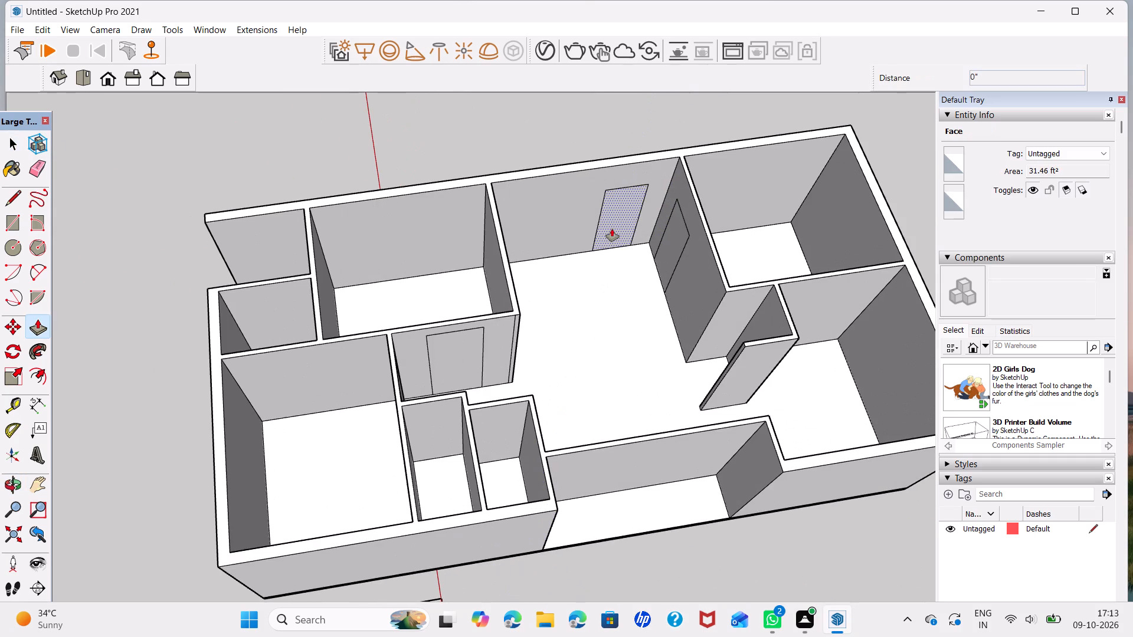
left_click(618, 209)
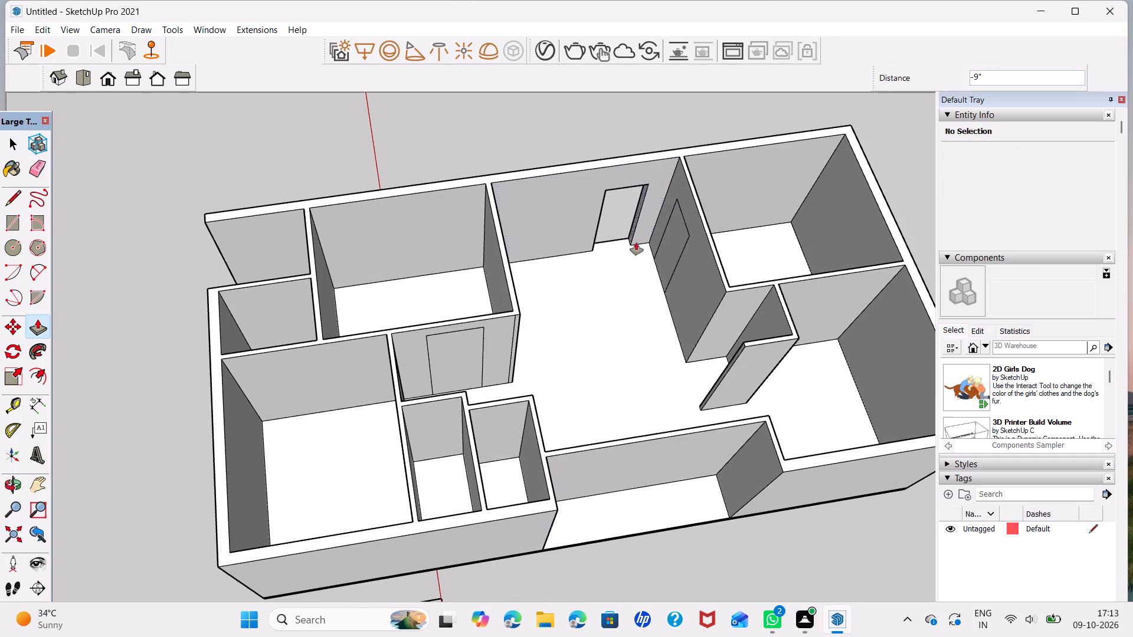
Cut the door opening through the room wall adjoining the hall's outer door by pushing its face in 4".
middle_click_drag(611, 294, 922, 225)
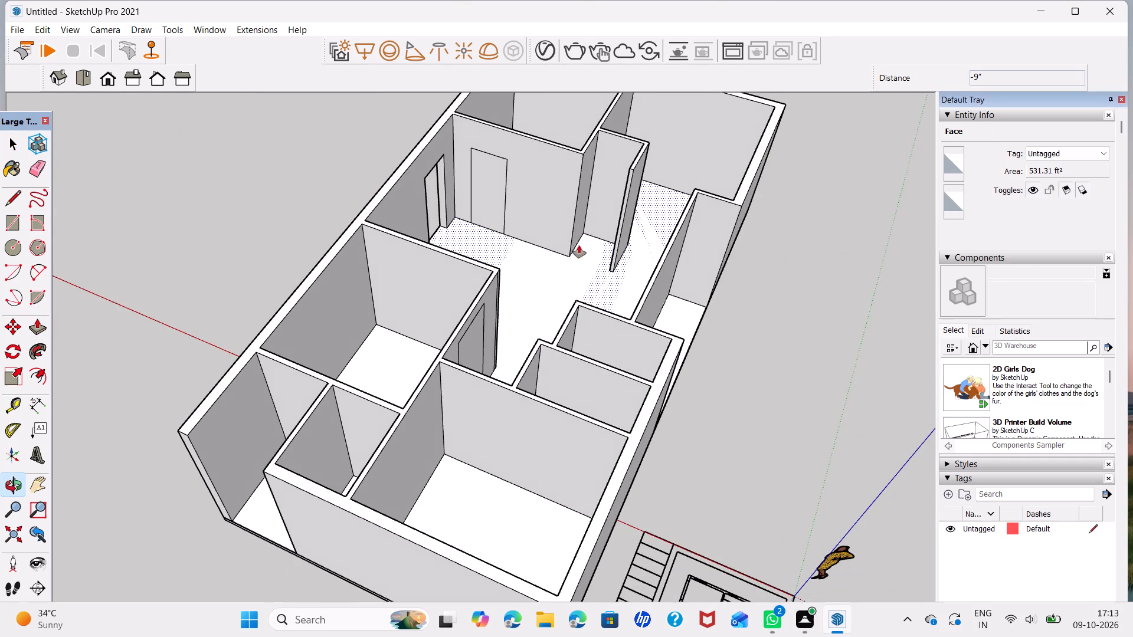
scroll(502, 217, "up", 3)
left_click(490, 222)
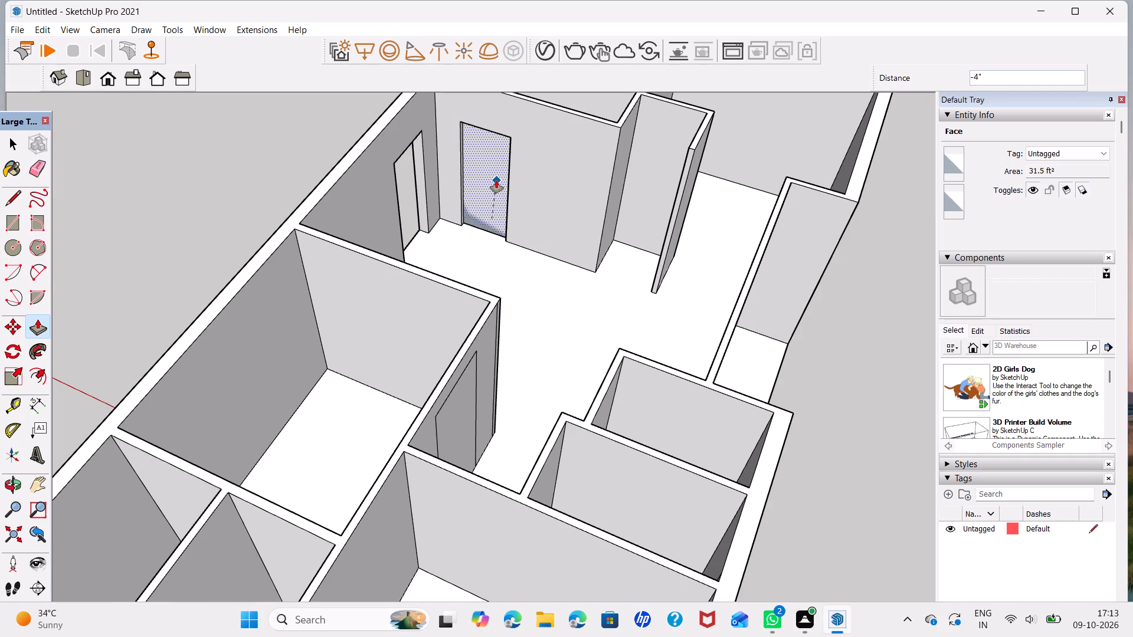
left_click(496, 180)
Cut the wide opening through the hall's opposite wall by pushing its face in 4".
middle_click_drag(603, 295, 603, 298)
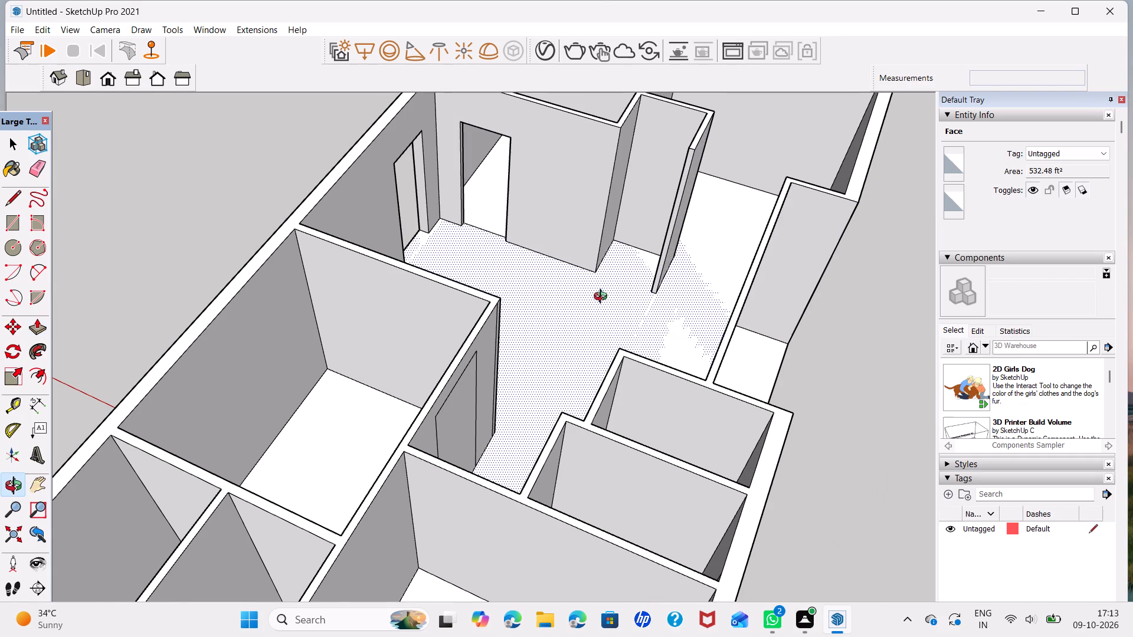
middle_click_drag(603, 298, 931, 293)
left_click(571, 219)
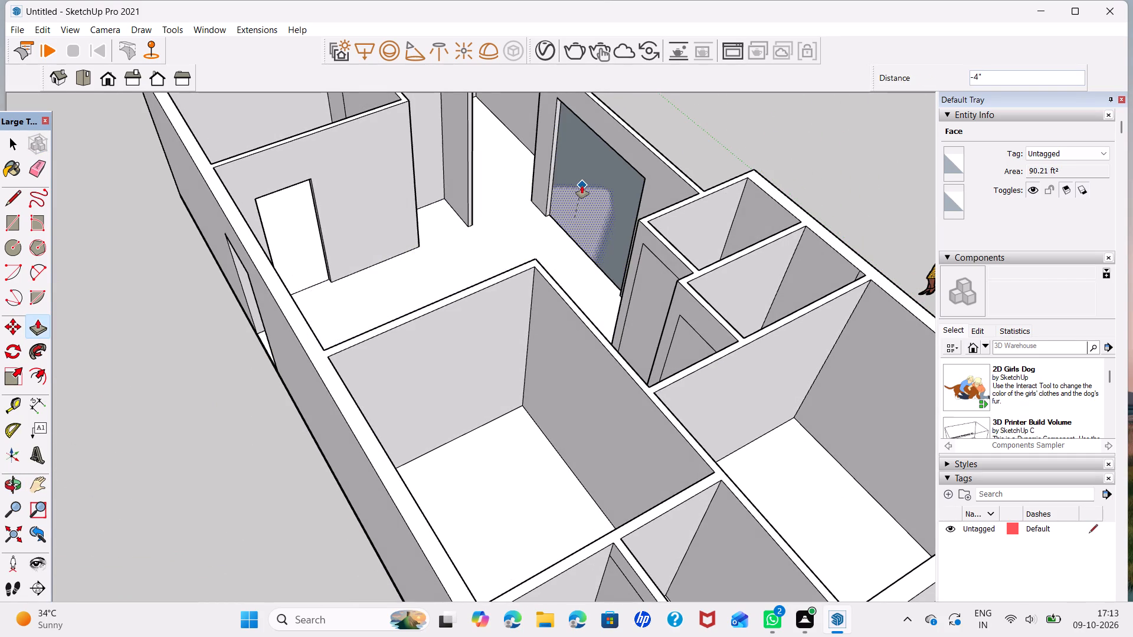
left_click(582, 186)
Cut through the marked door faces of the two small adjacent rooms beside the passage with Push/Pull.
left_click(635, 336)
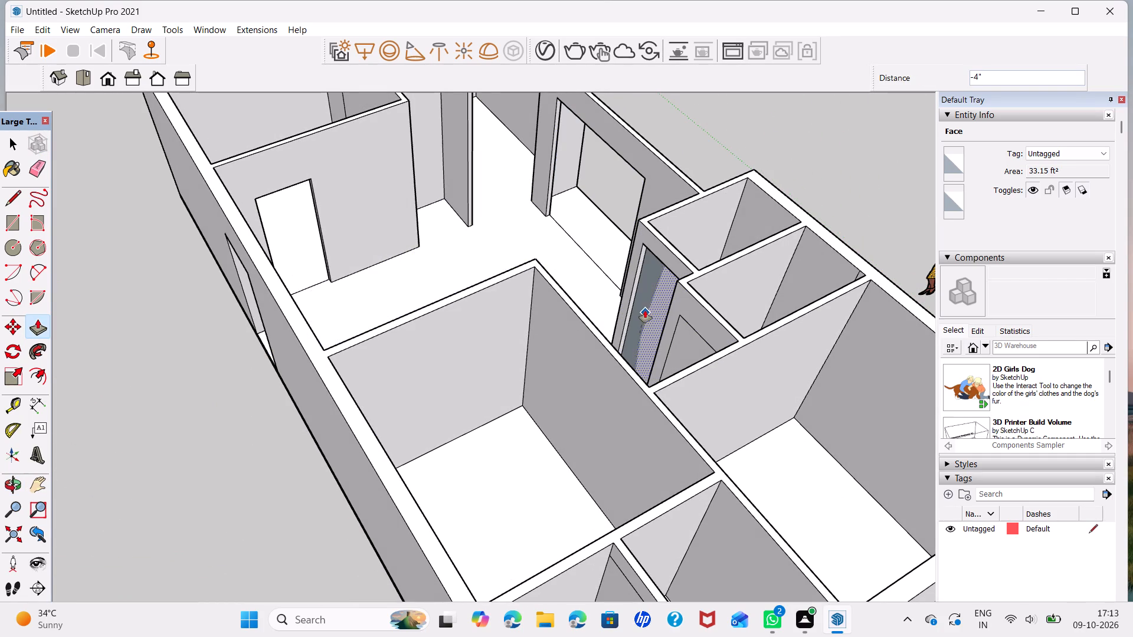
left_click(646, 308)
left_click(677, 357)
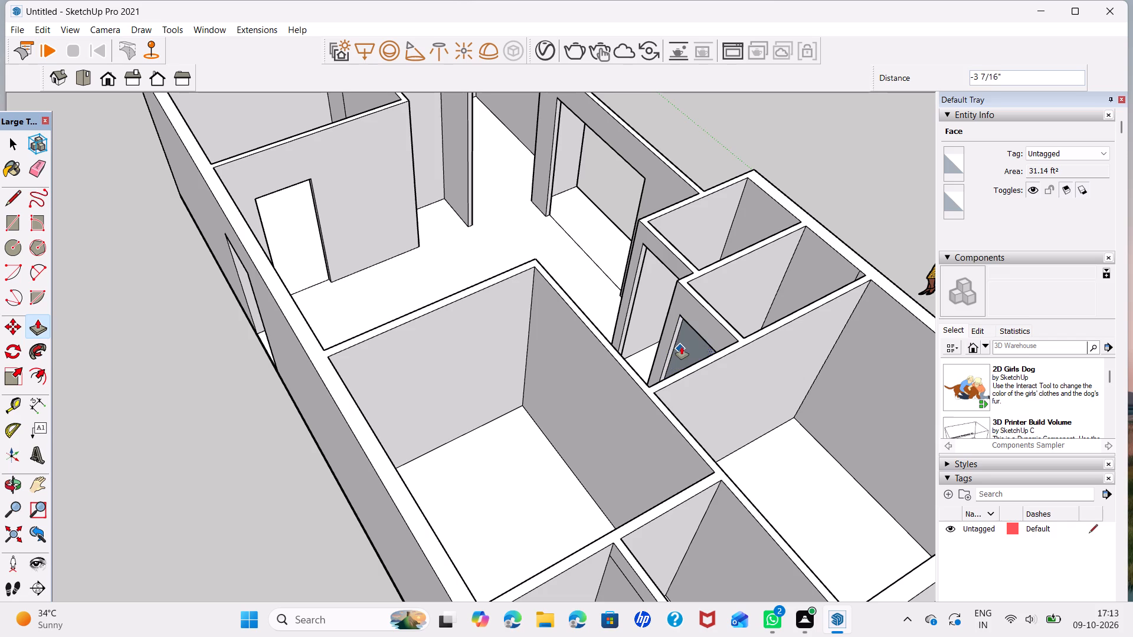
left_click(682, 347)
Cut the large room's door opening through its passage-side wall by pushing the door face in 4".
middle_click_drag(650, 354, 268, 315)
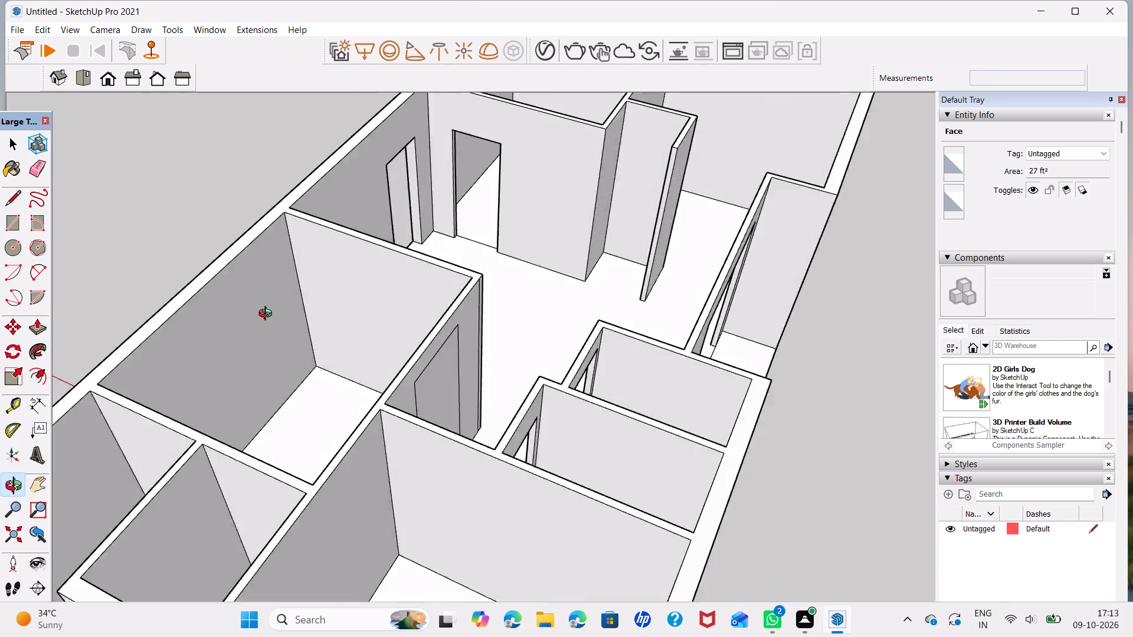
middle_click_drag(268, 315, 210, 315)
left_click(406, 393)
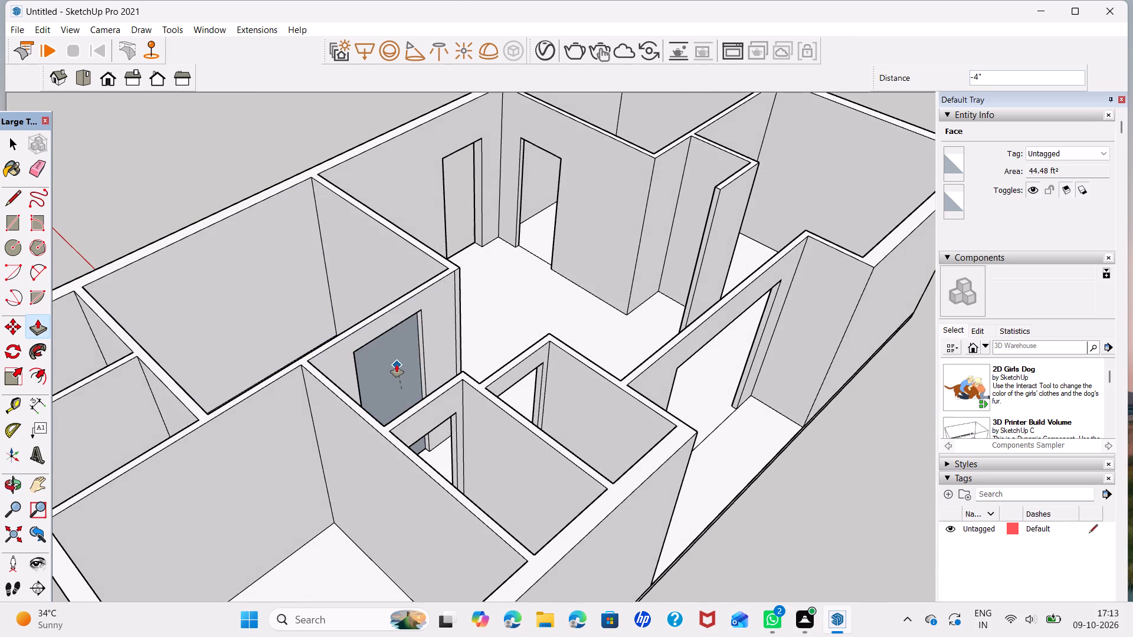
left_click(397, 365)
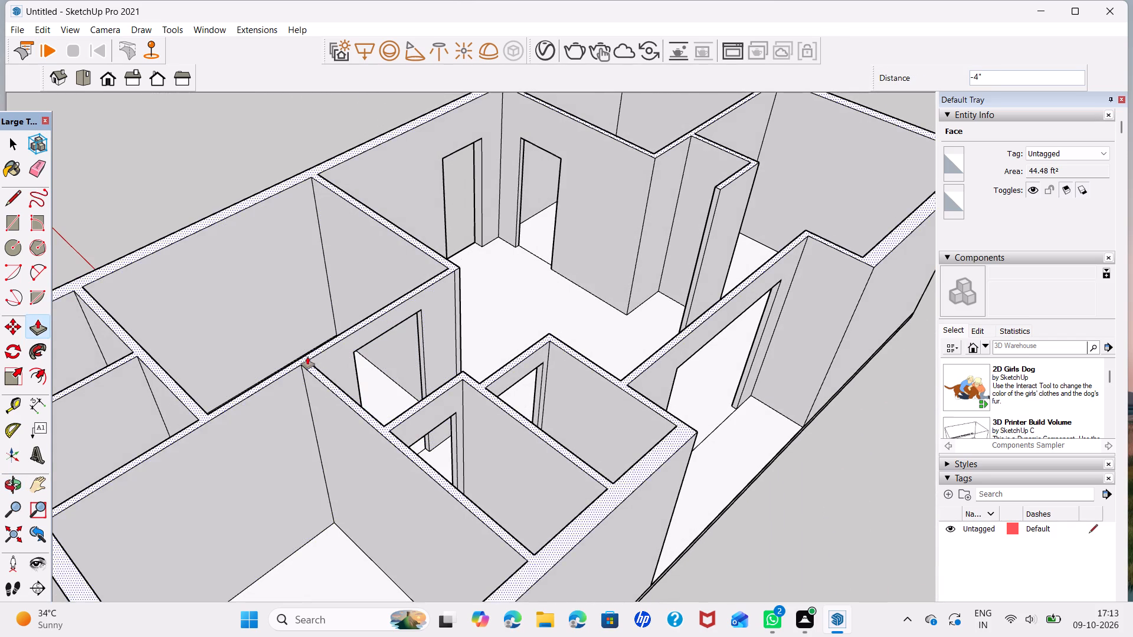
Cut the door opening through the small corner room's wall facing the open-ended space by pushing its face in 4".
middle_click_drag(208, 383, 803, 260)
middle_click_drag(758, 387, 716, 546)
middle_click_drag(727, 512, 791, 343, "shift")
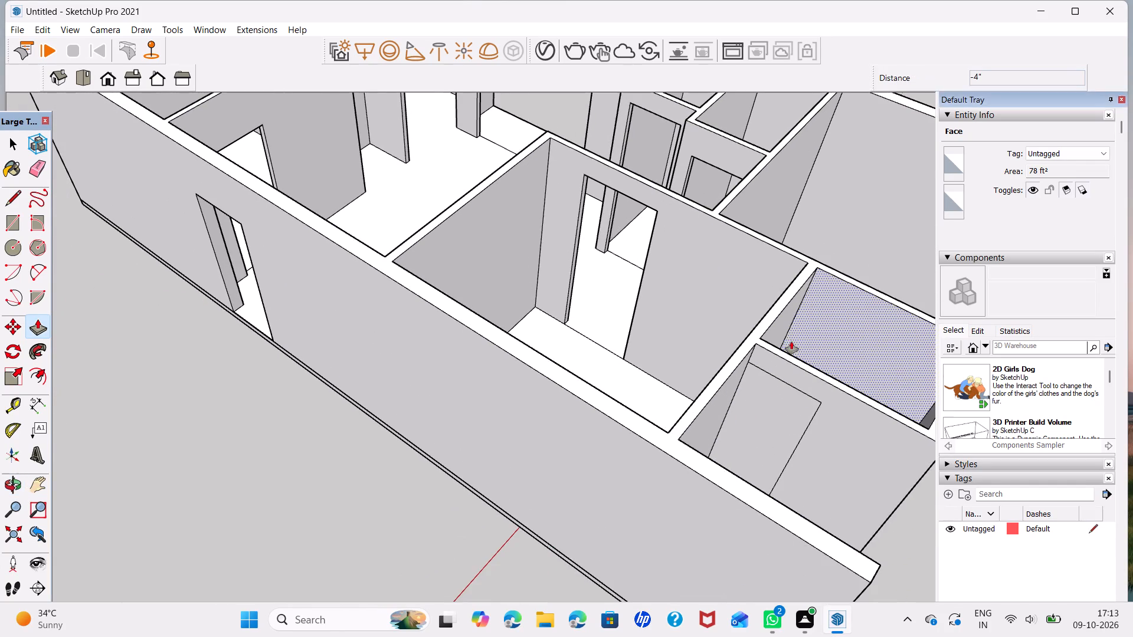
left_click(749, 459)
left_click(757, 435)
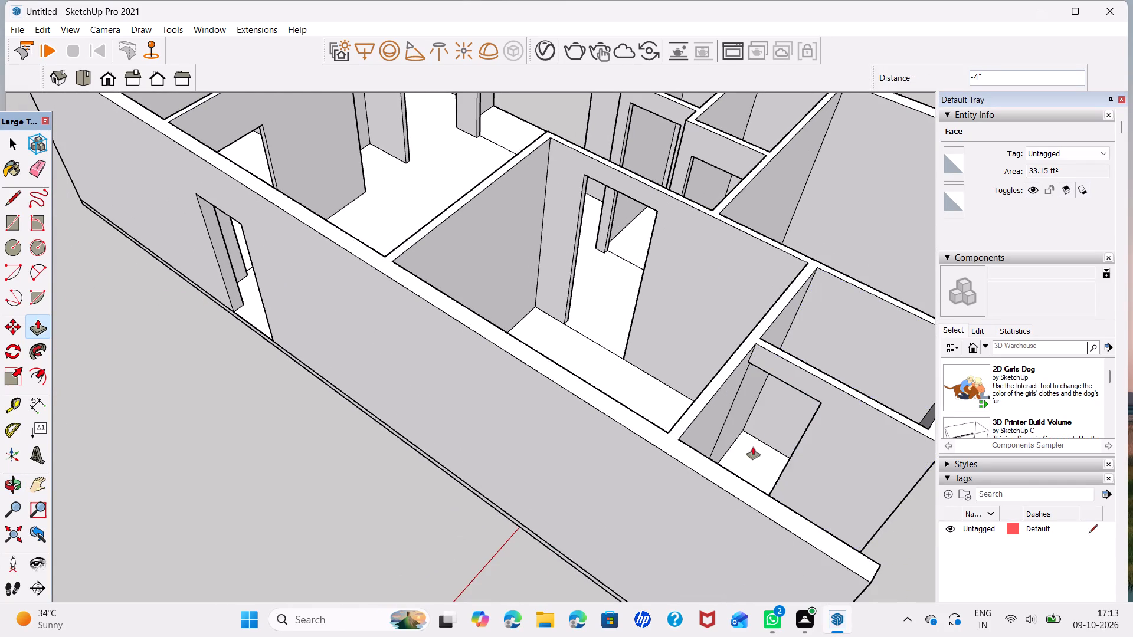
key("space")
Cut the door opening through the wall at the end of the passage by pushing the marked door face in 4".
scroll(628, 431, "down", 6)
middle_click_drag(542, 414, 909, 468)
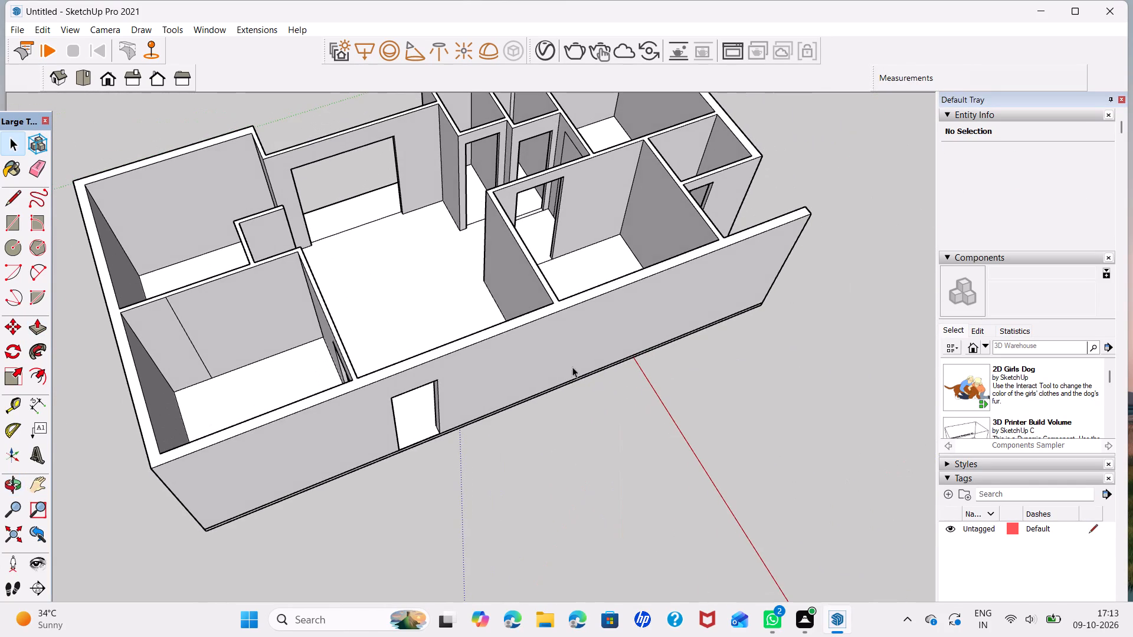
middle_click_drag(469, 344, 824, 321)
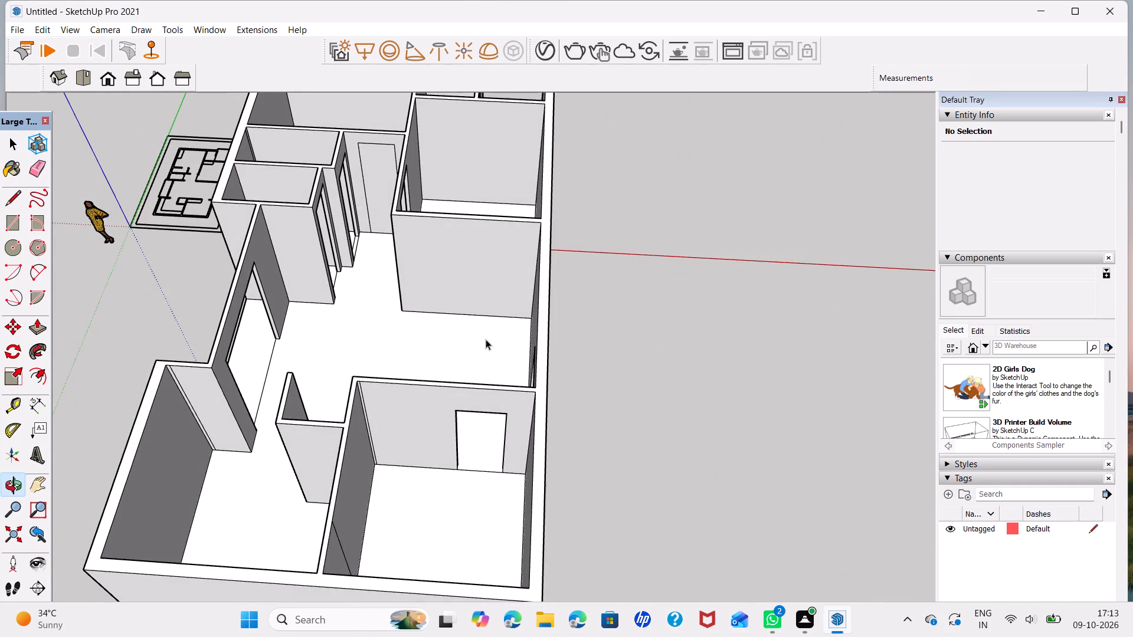
middle_click_drag(489, 330, 520, 461)
scroll(494, 421, "up", 4)
middle_click_drag(545, 484, 586, 395)
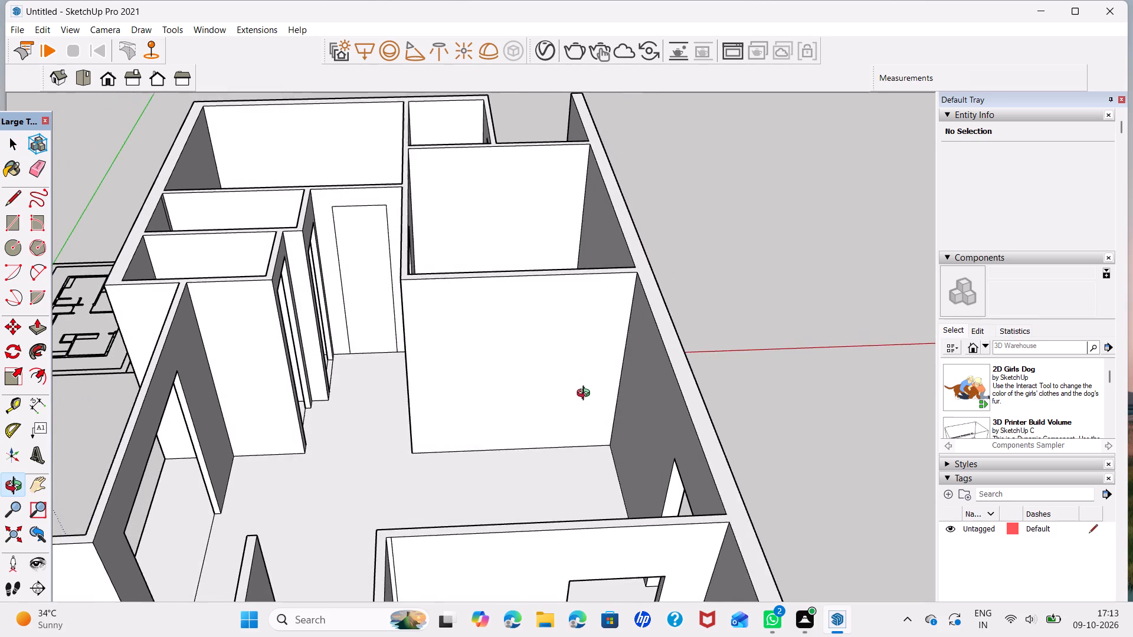
middle_click_drag(586, 395, 572, 429)
scroll(513, 418, "up", 3)
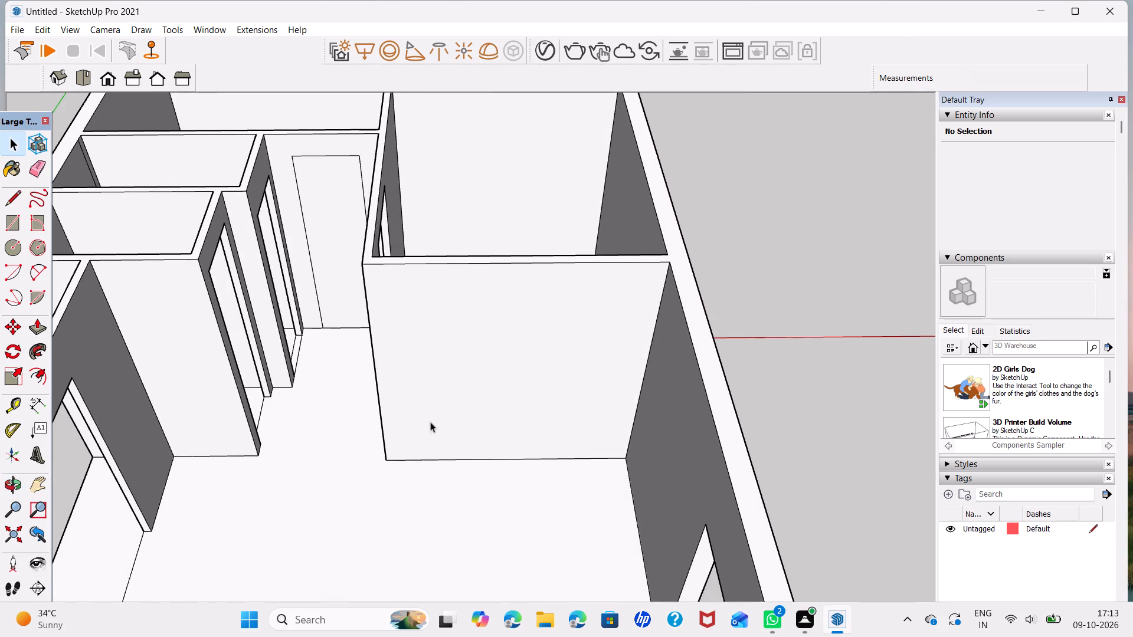
left_click(332, 289)
key("p")
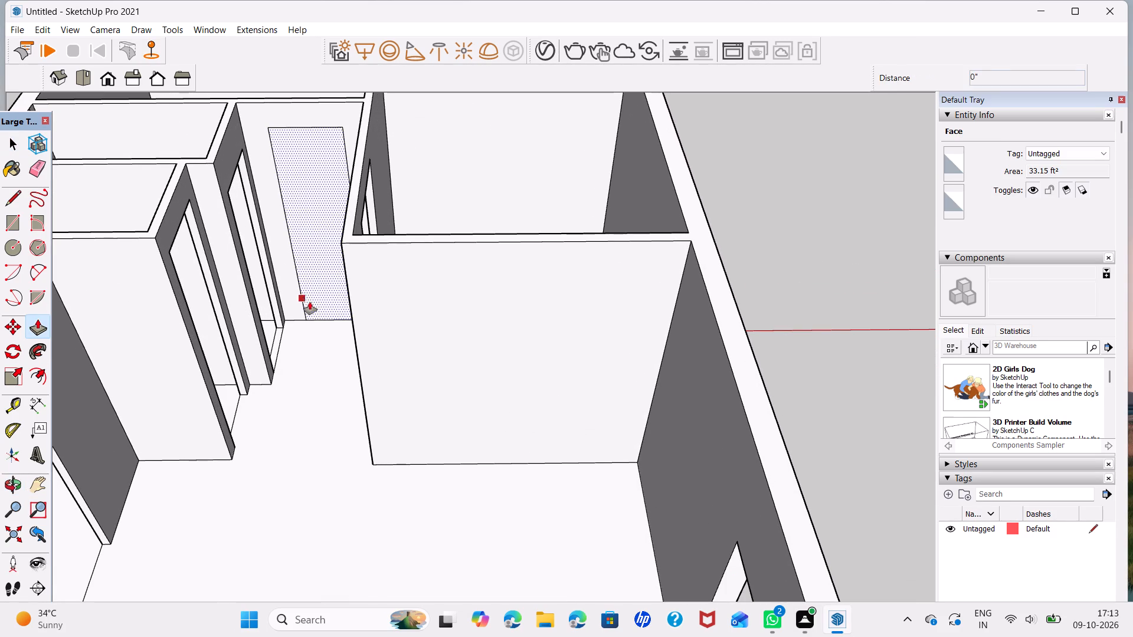
left_click(334, 296)
left_click(331, 264)
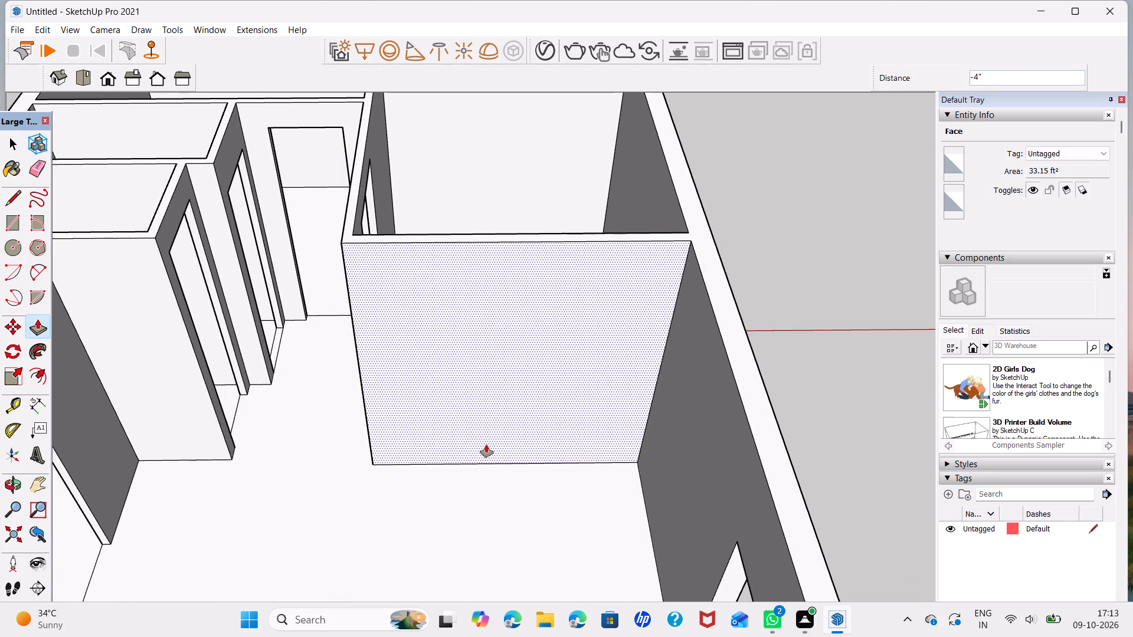
key("Escape")
key("space")
Draw a full-height rectangle about 4' 5 3/4" by 12' on the large room's far wall facing the open-ended space.
scroll(494, 422, "up", 1)
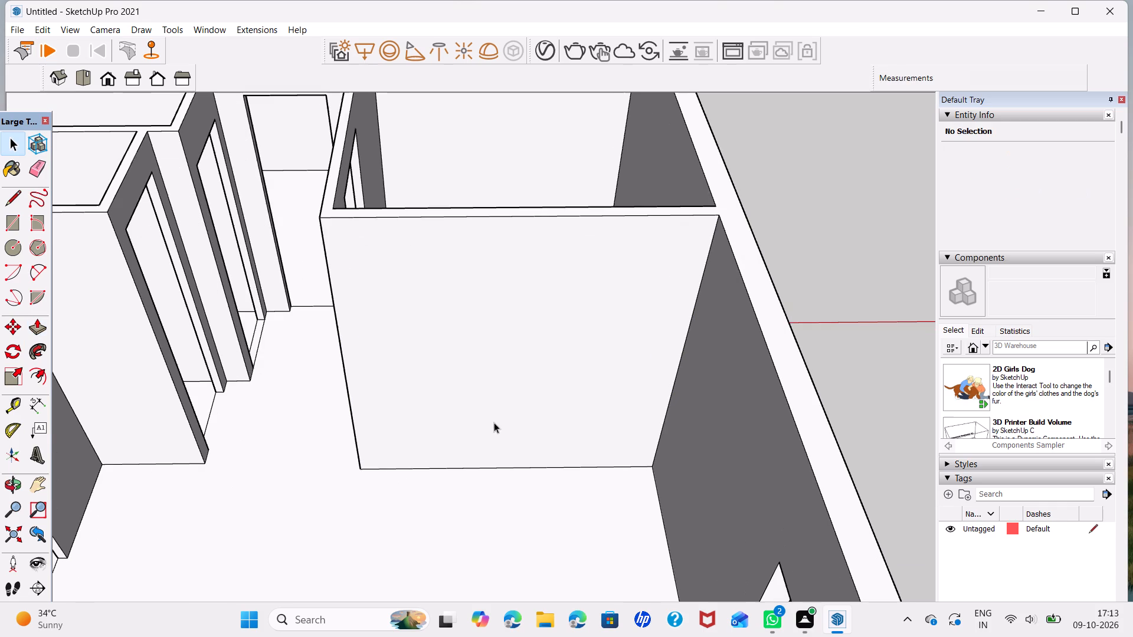
scroll(497, 437, "down", 3)
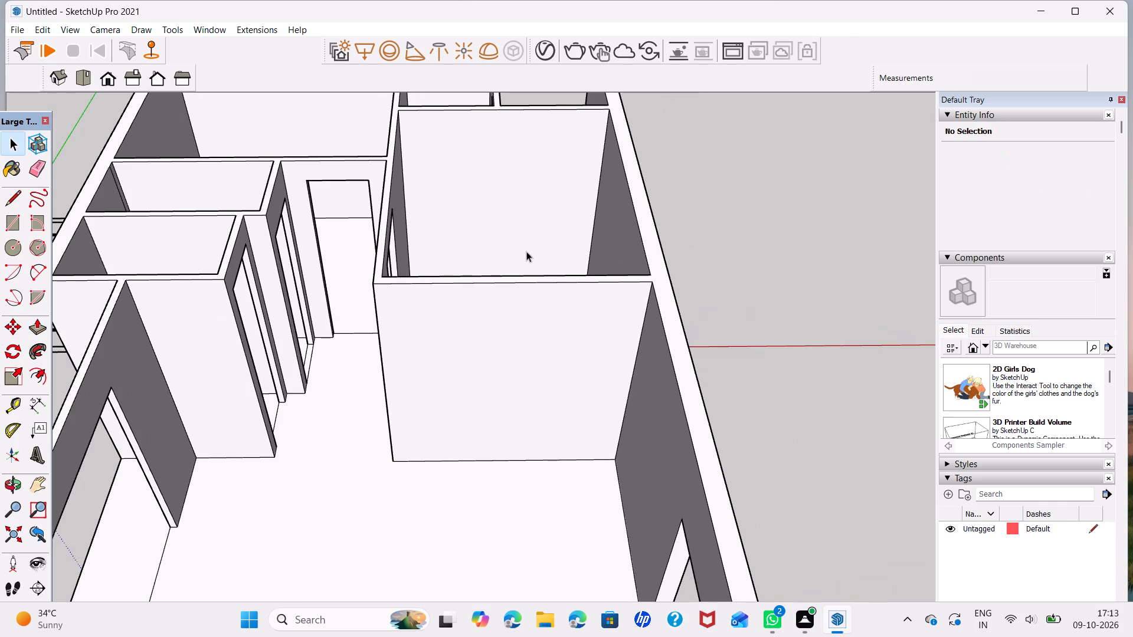
scroll(526, 251, "down", 2)
middle_click_drag(528, 243, 526, 309, "shift")
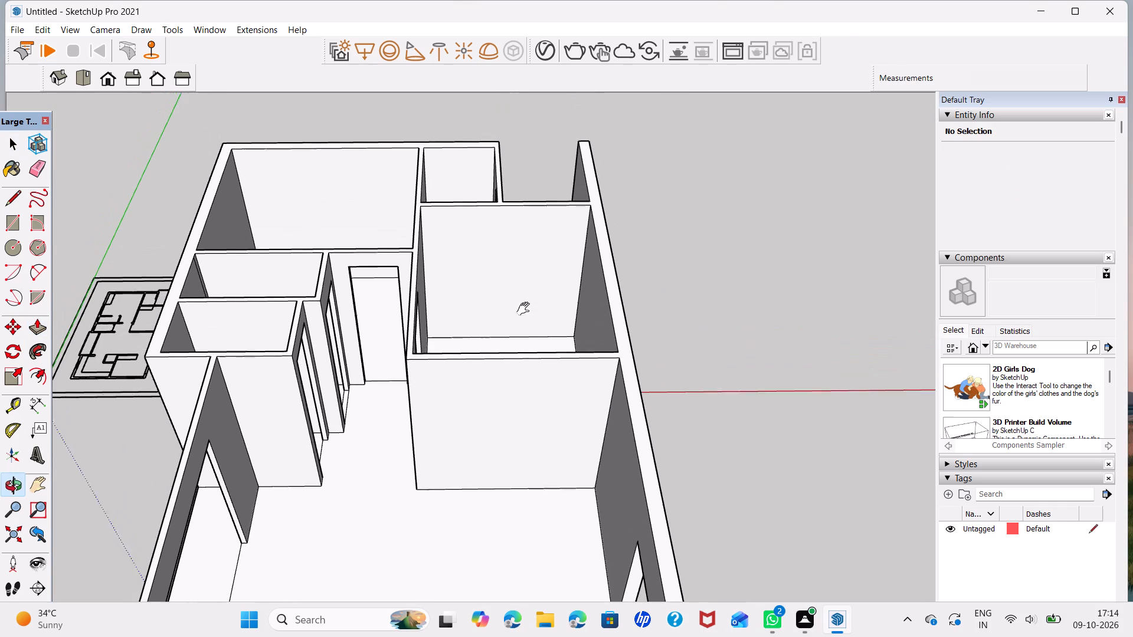
middle_click_drag(526, 309, 526, 312, "shift")
middle_click_drag(526, 312, 519, 331)
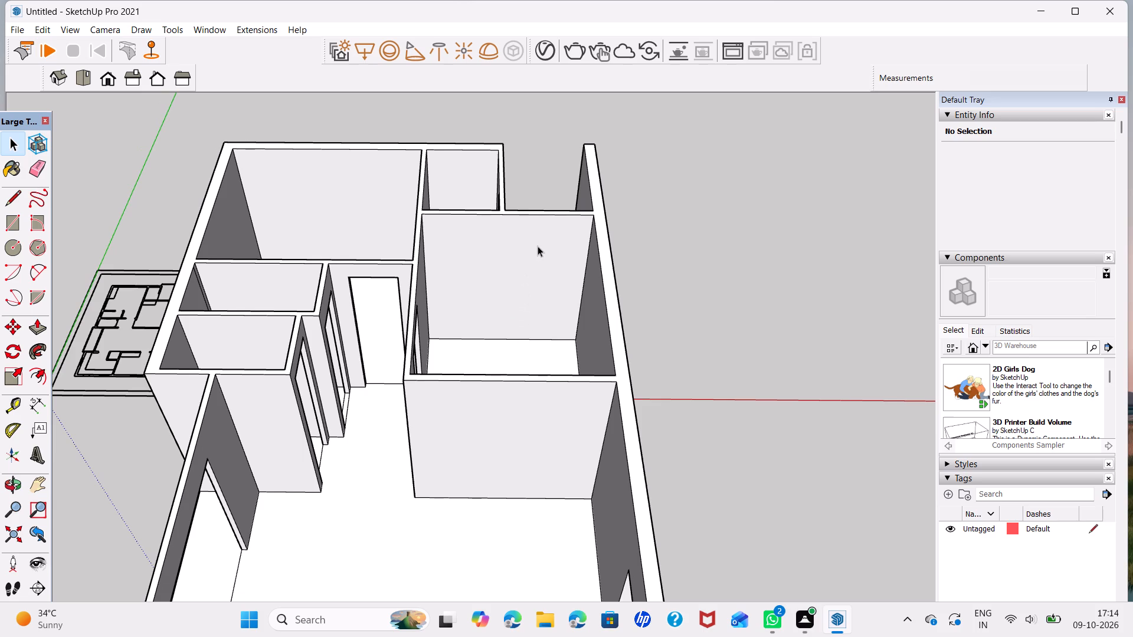
key("r")
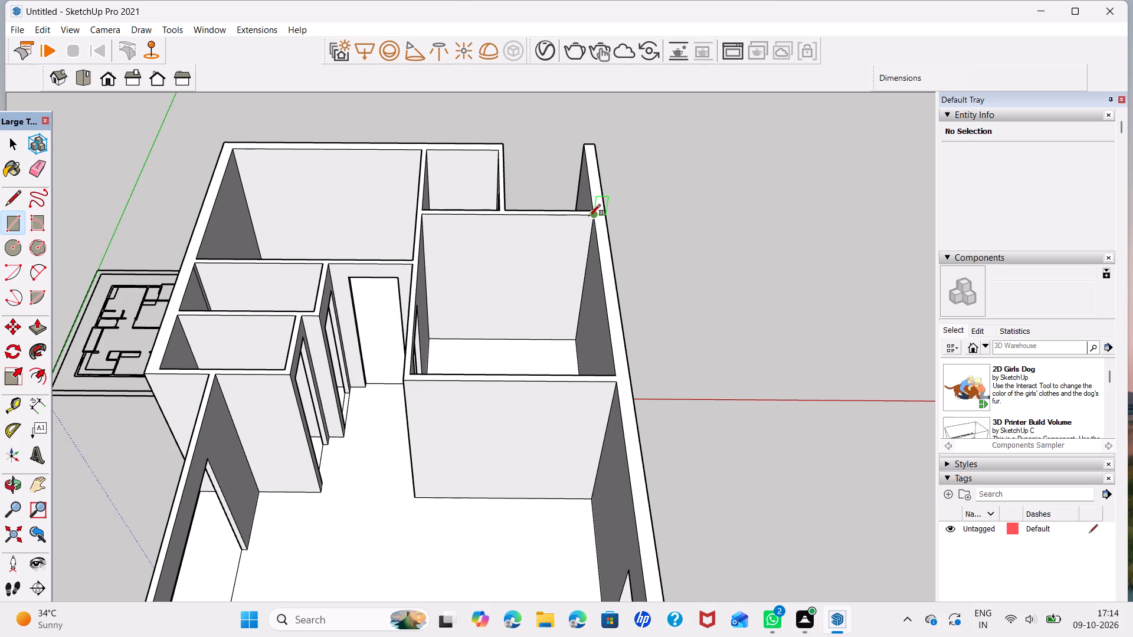
left_click(578, 215)
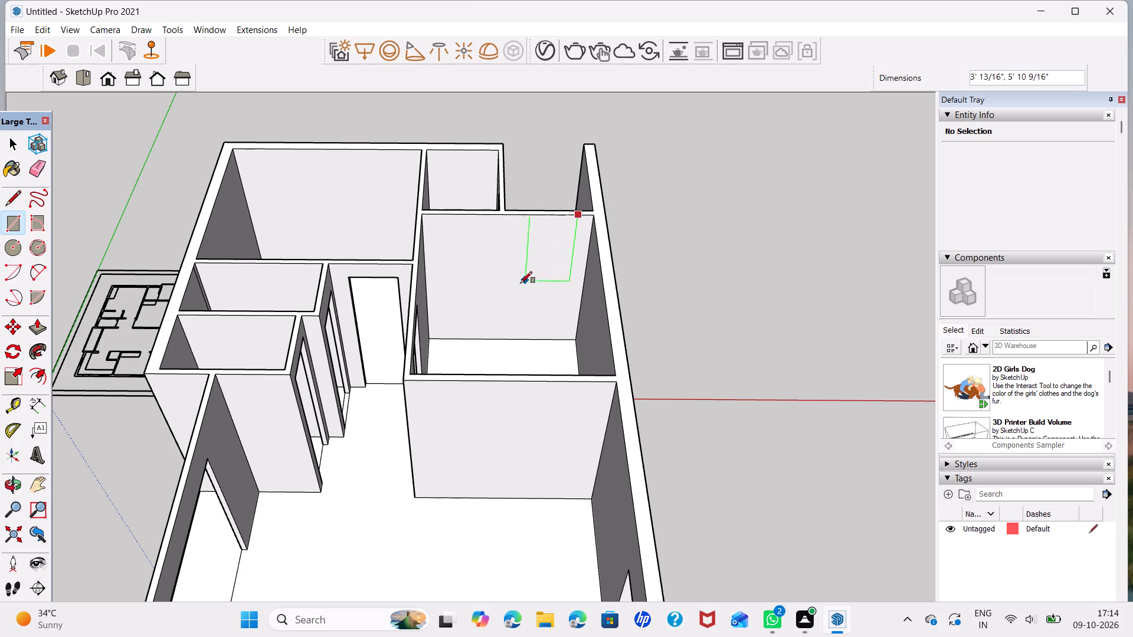
left_click(498, 342)
key("space")
Open up the full-height rectangle by pushing it in about 5" and deleting its leftover face and top edge.
left_click(538, 307)
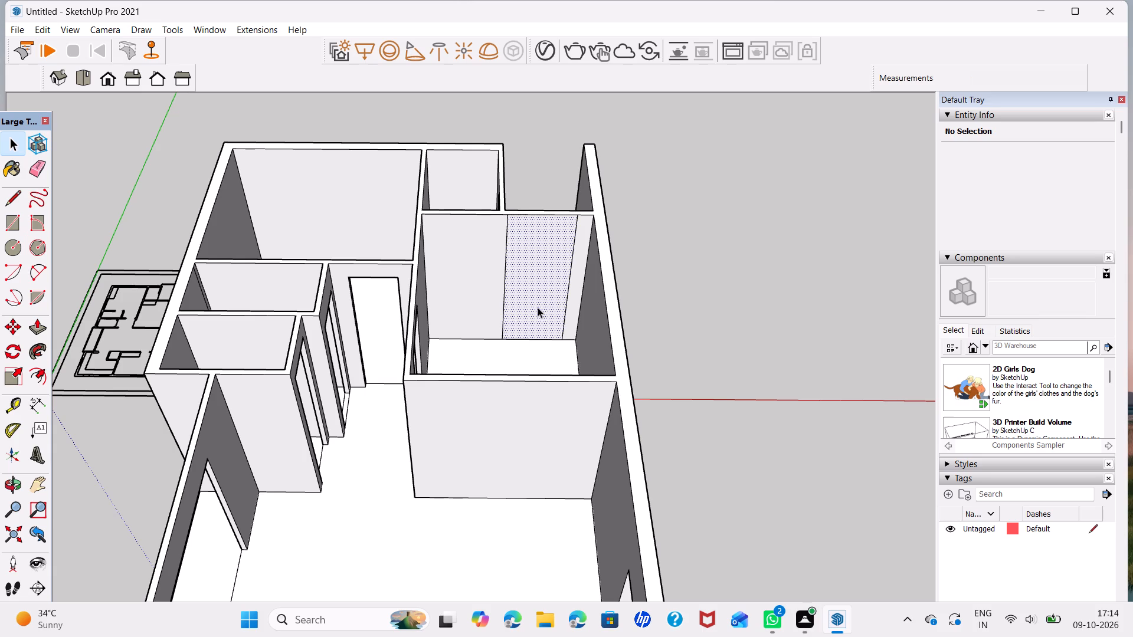
key("p")
left_click(535, 310)
left_click(535, 287)
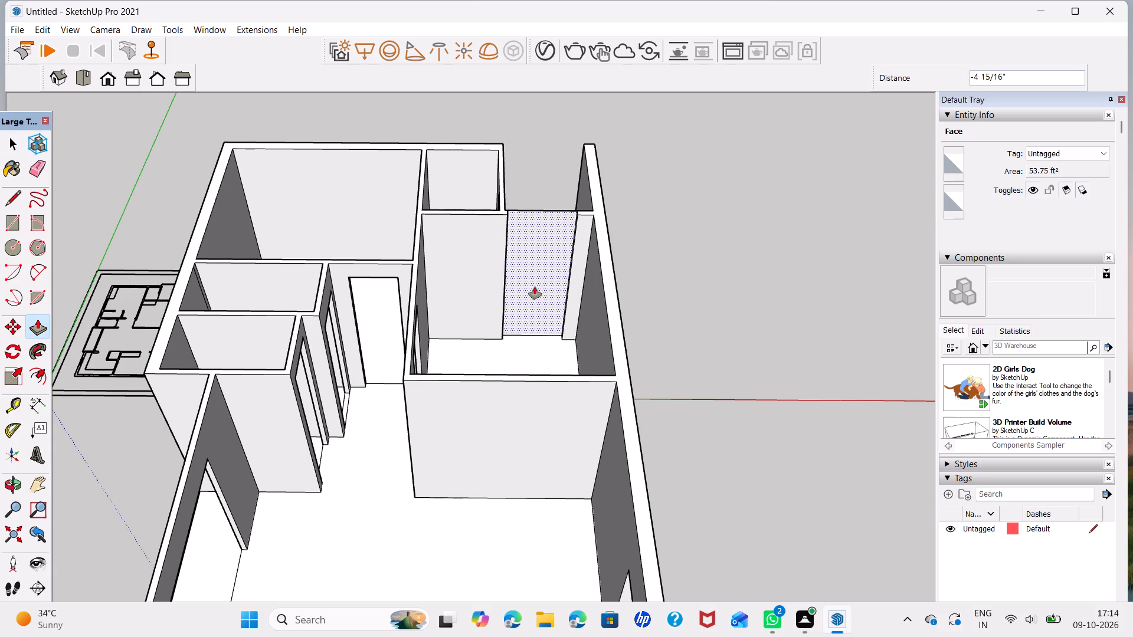
left_click(535, 280)
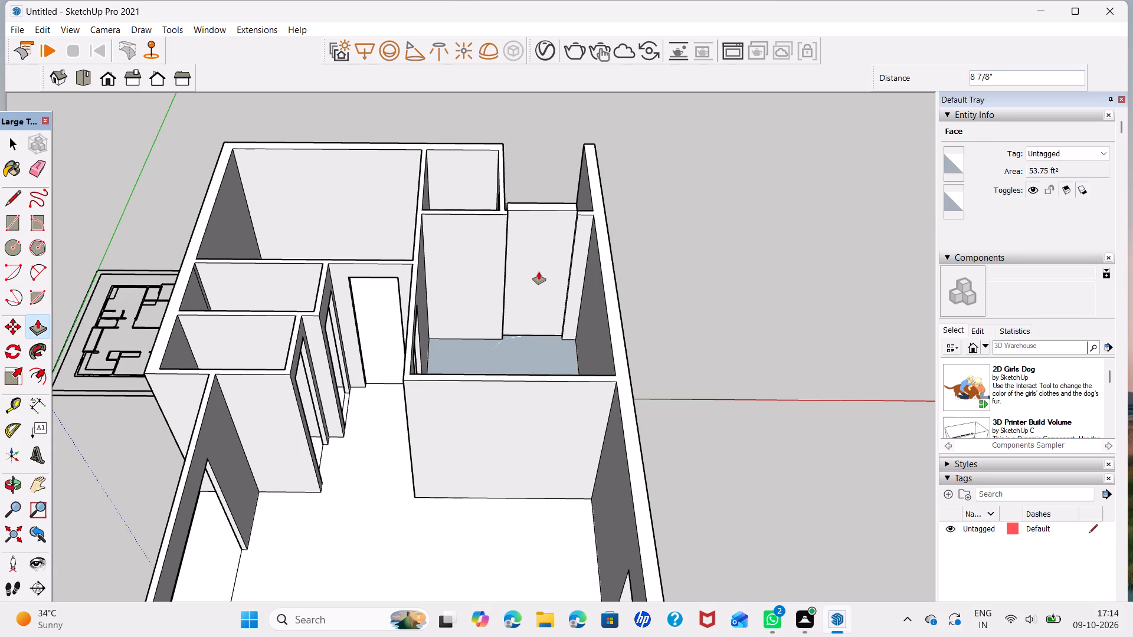
key("space")
left_click(538, 285)
key("Delete")
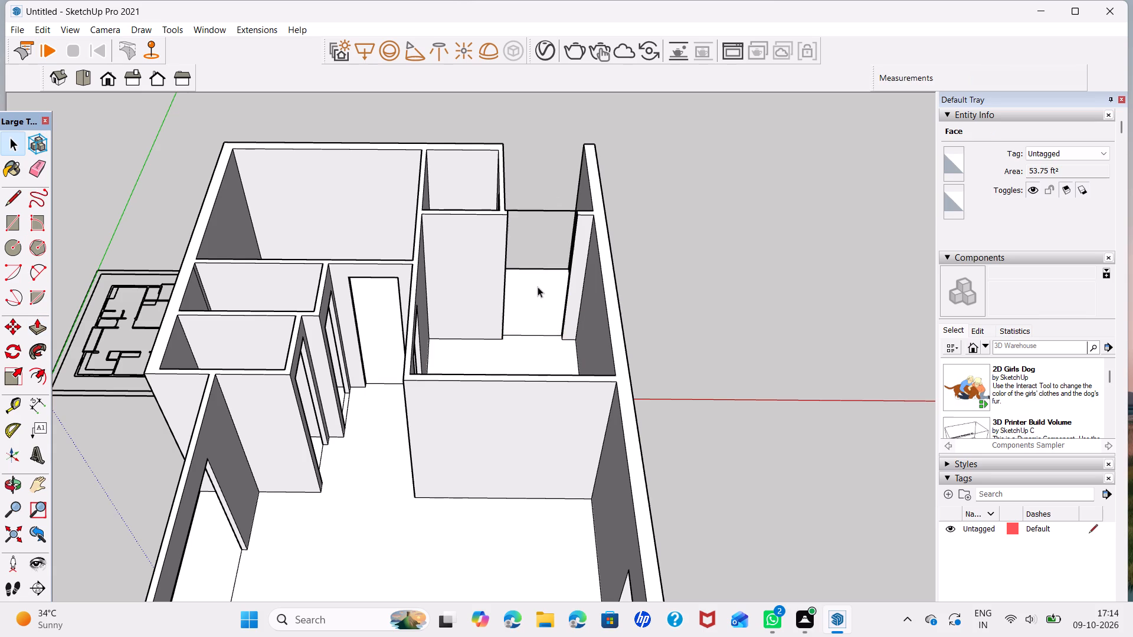
left_click(554, 211)
key("Delete")
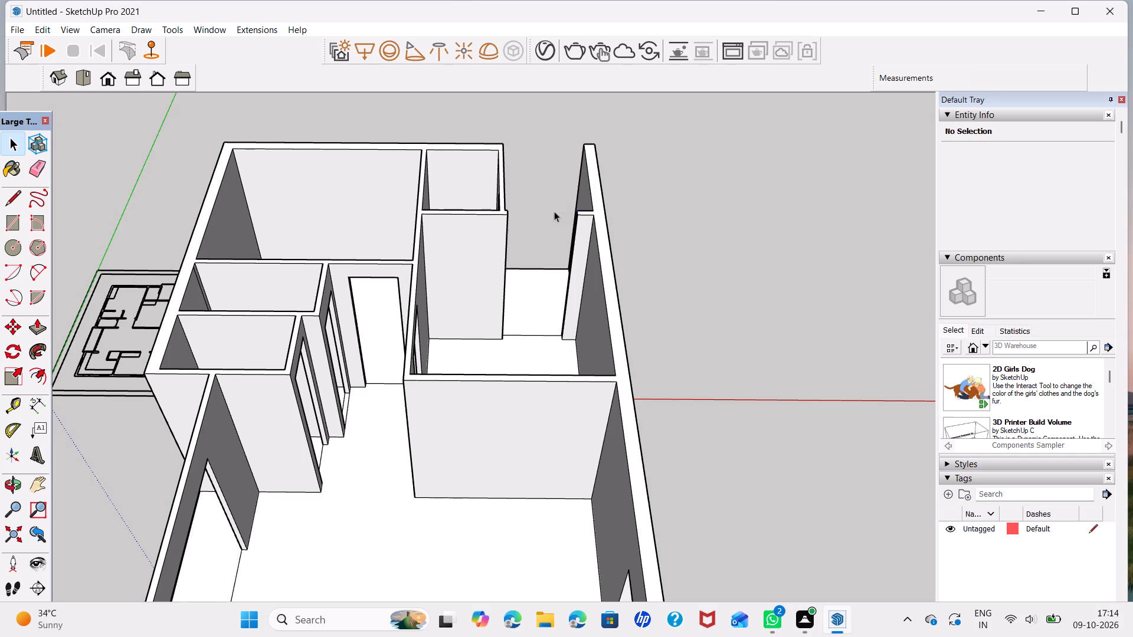
Open the floor slab for editing and draw a 5" vertical line across its long side face near the open-ended corner.
scroll(548, 240, "down", 4)
middle_click_drag(548, 244, 539, 342)
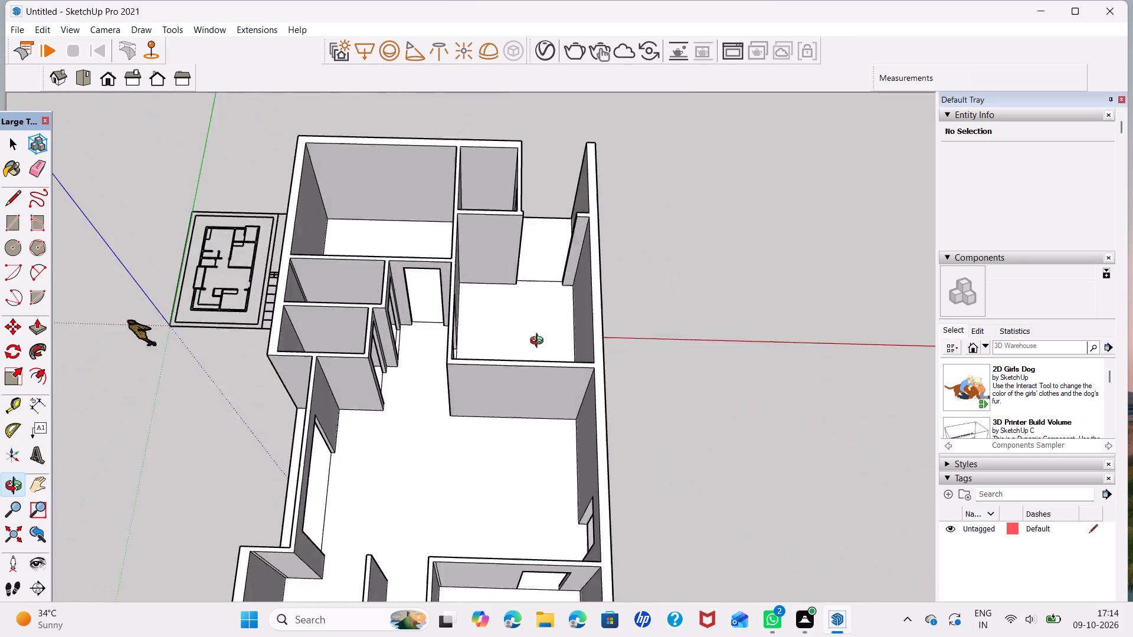
middle_click_drag(539, 342, 584, 189)
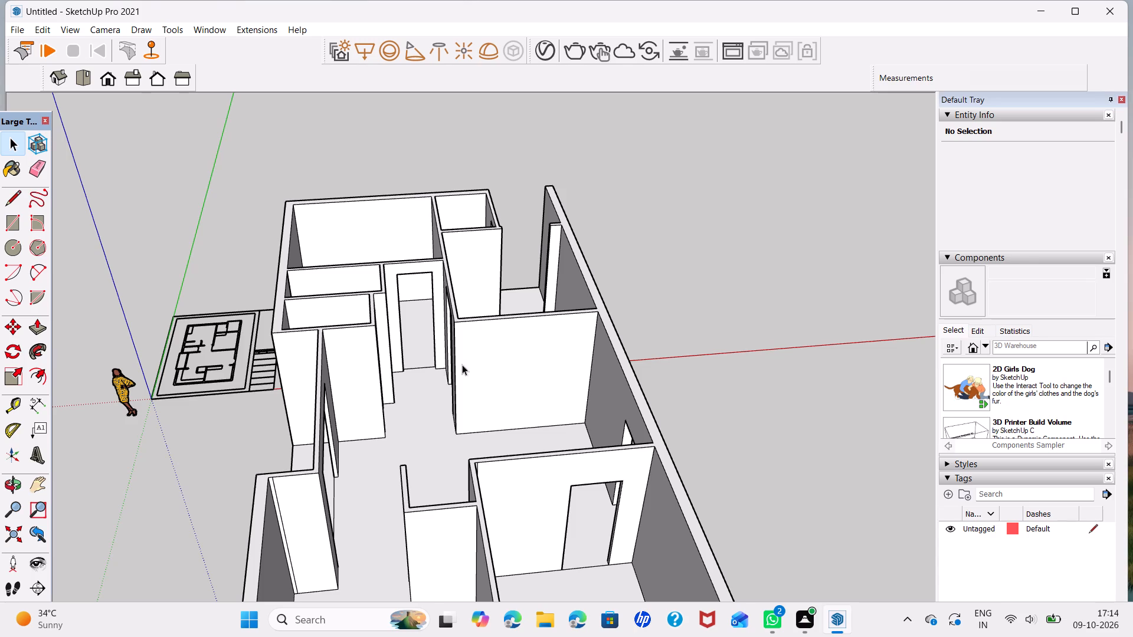
middle_click_drag(555, 285, 241, 396)
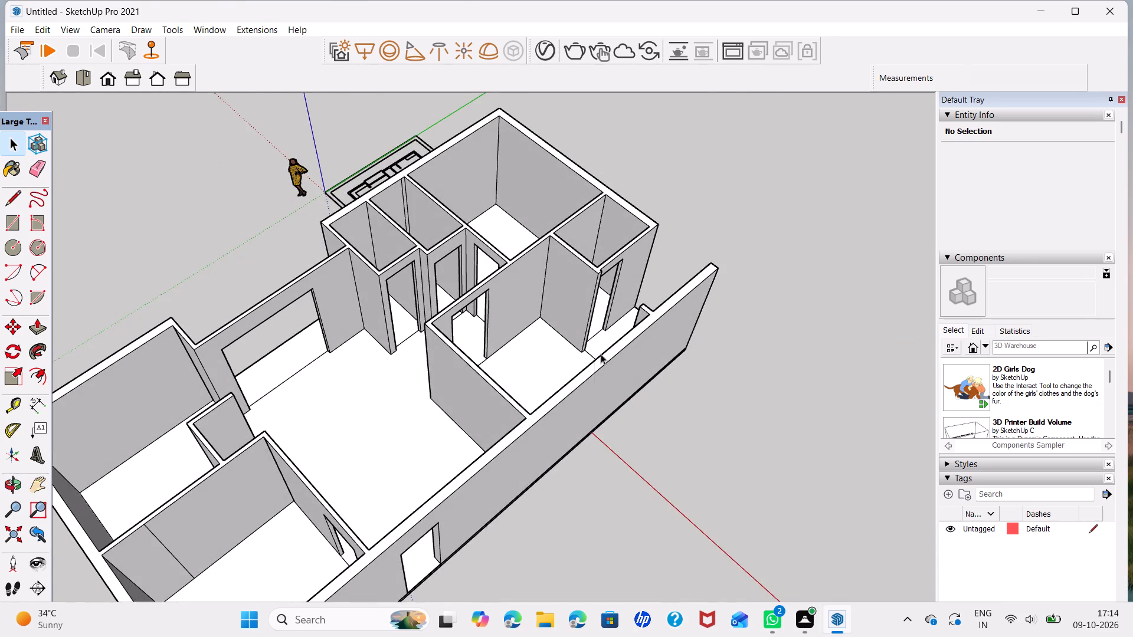
scroll(601, 353, "up", 2)
middle_click_drag(771, 323, 389, 336)
scroll(565, 469, "up", 3)
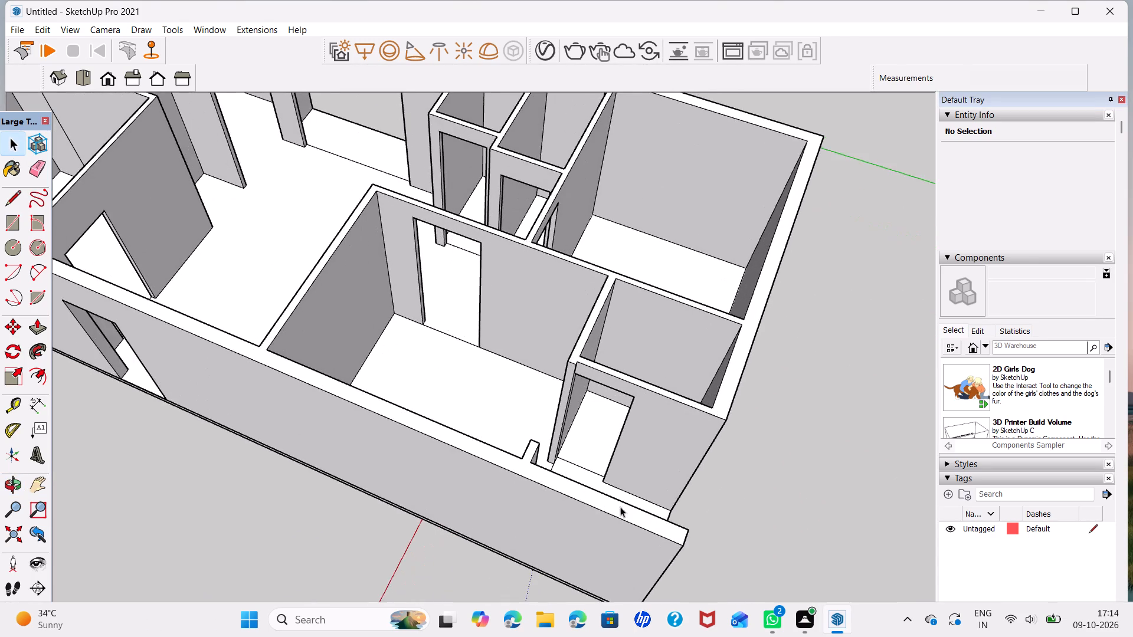
middle_click_drag(620, 507, 440, 337)
scroll(596, 550, "up", 2)
middle_click_drag(597, 546, 566, 513)
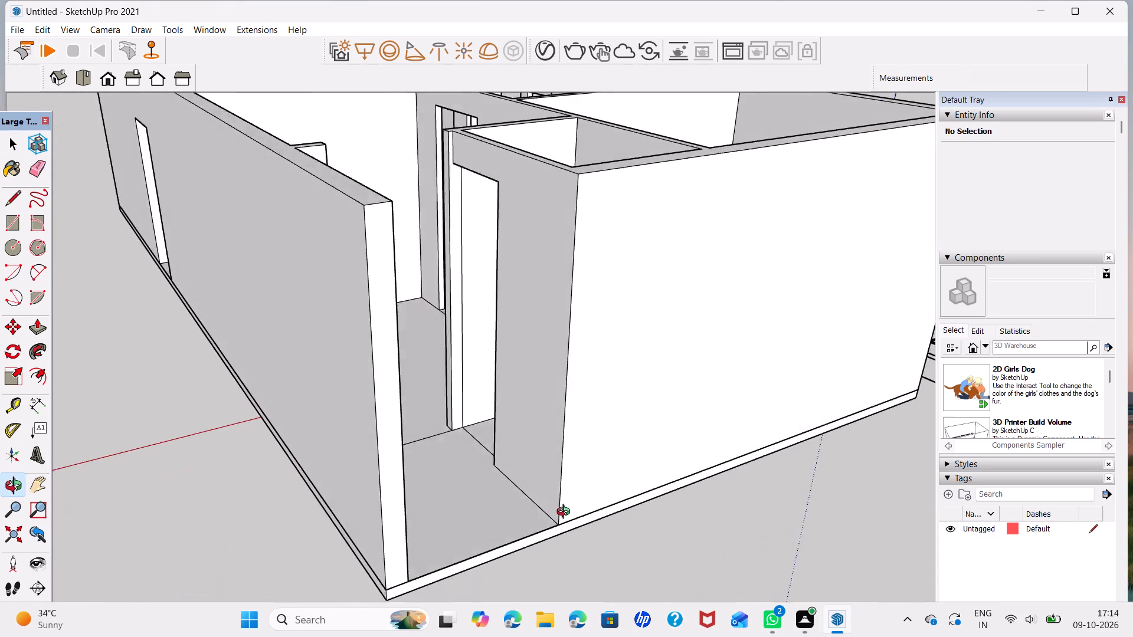
middle_click_drag(566, 513, 464, 458)
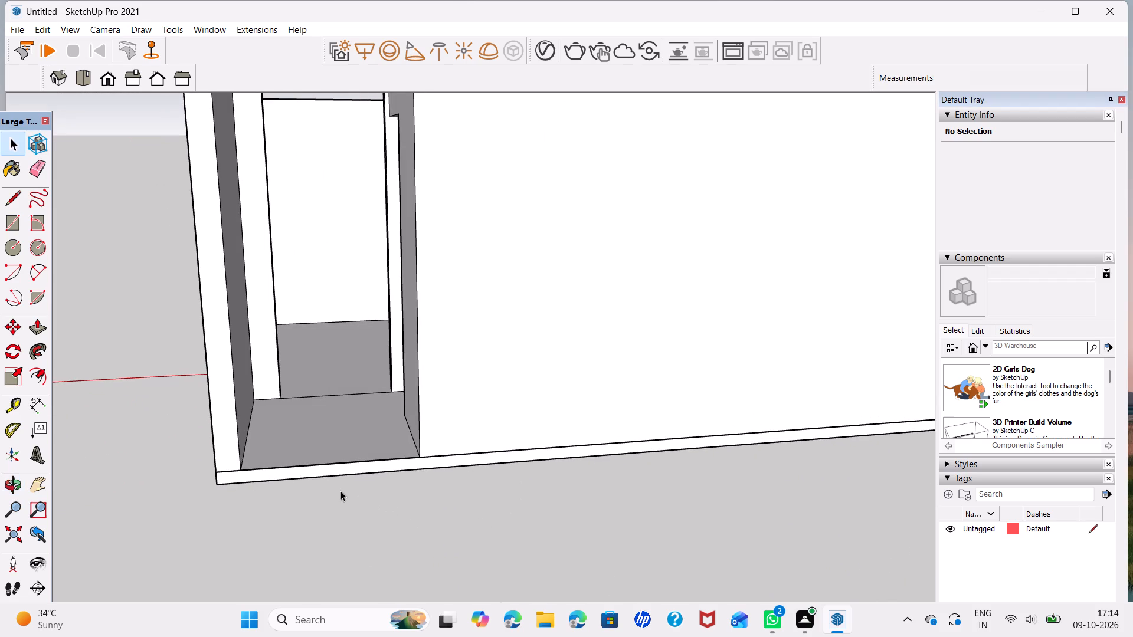
middle_click_drag(244, 468, 366, 468)
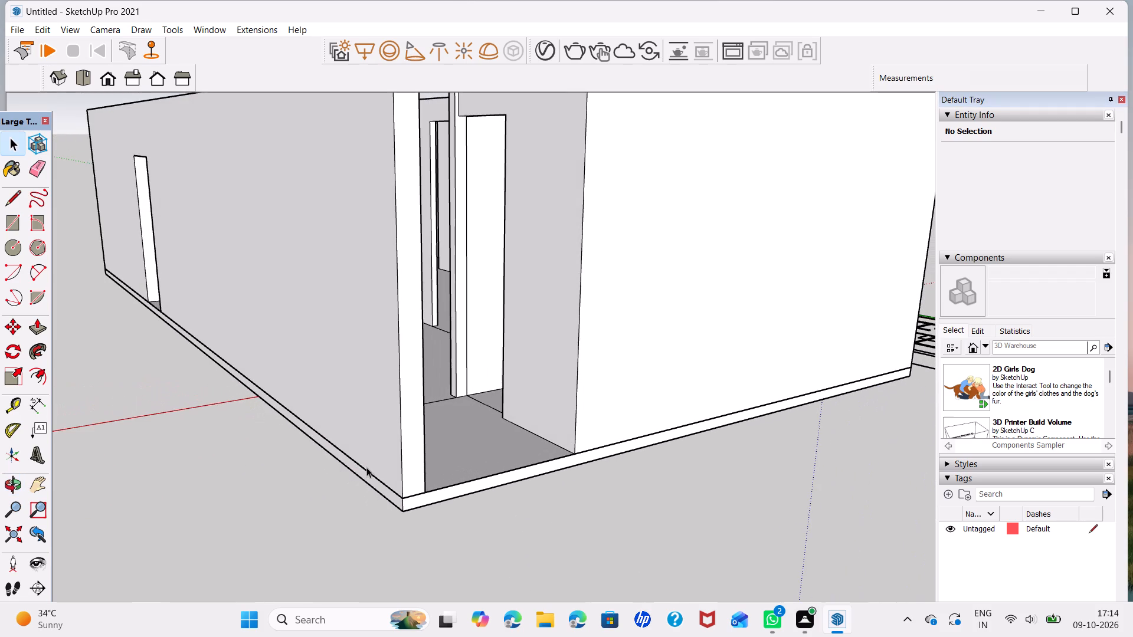
key("l")
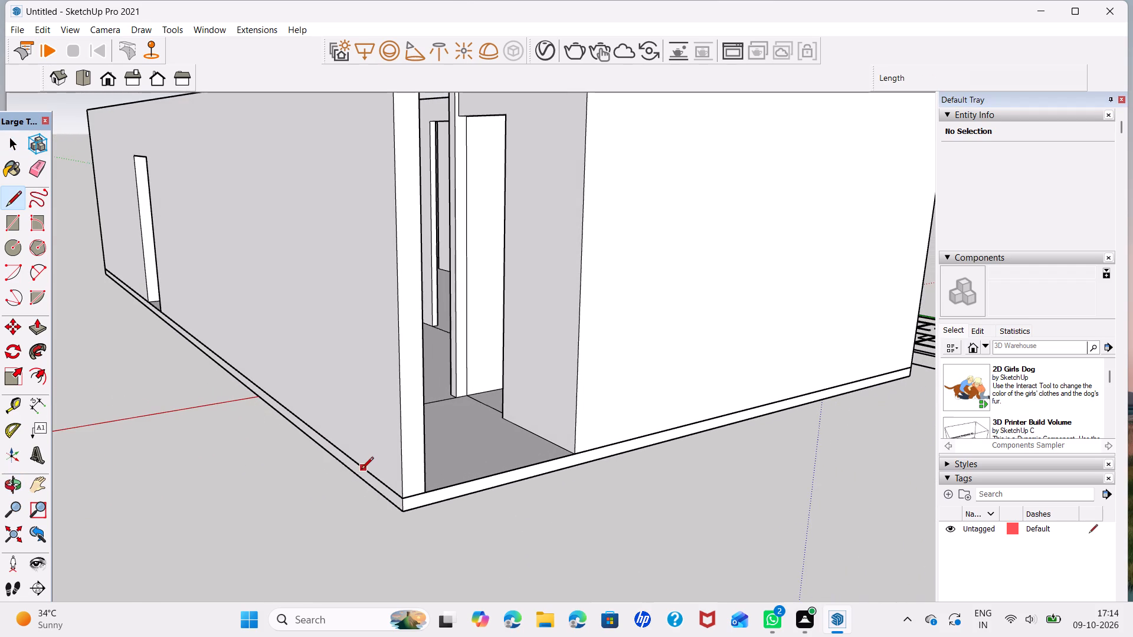
key("space")
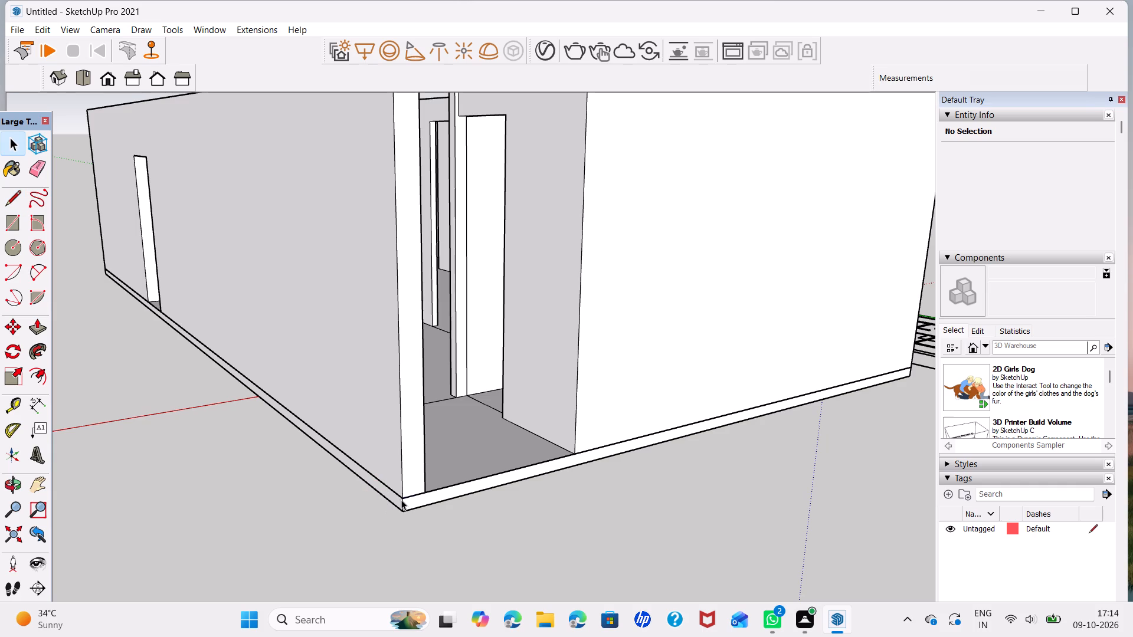
triple_click(401, 500)
left_click(402, 499)
triple_click(402, 504)
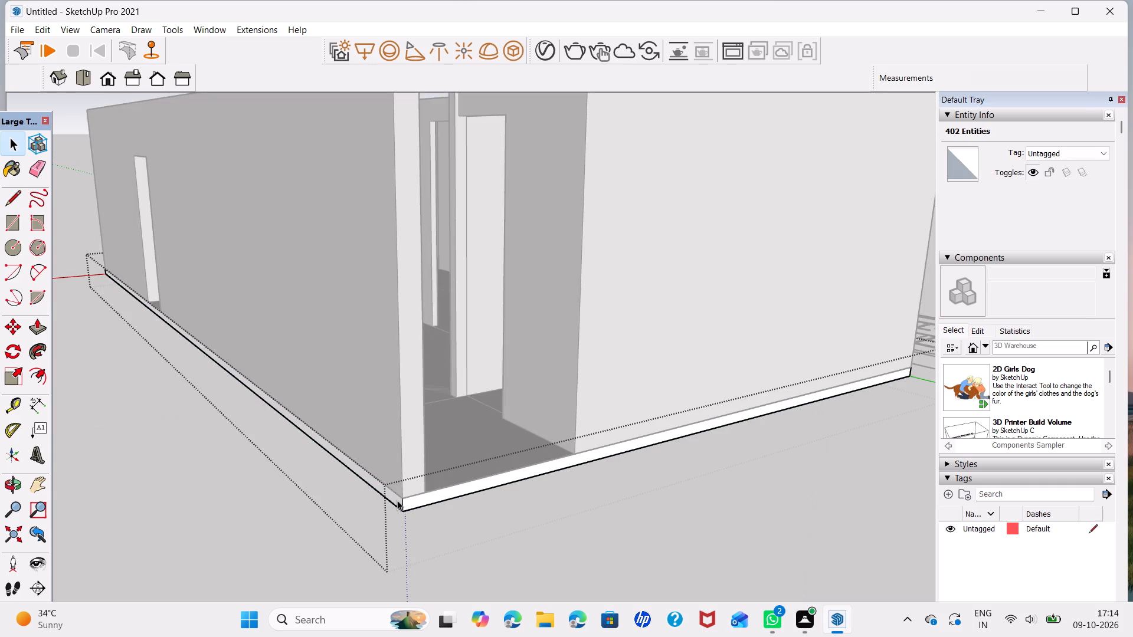
left_click(397, 500)
key("l")
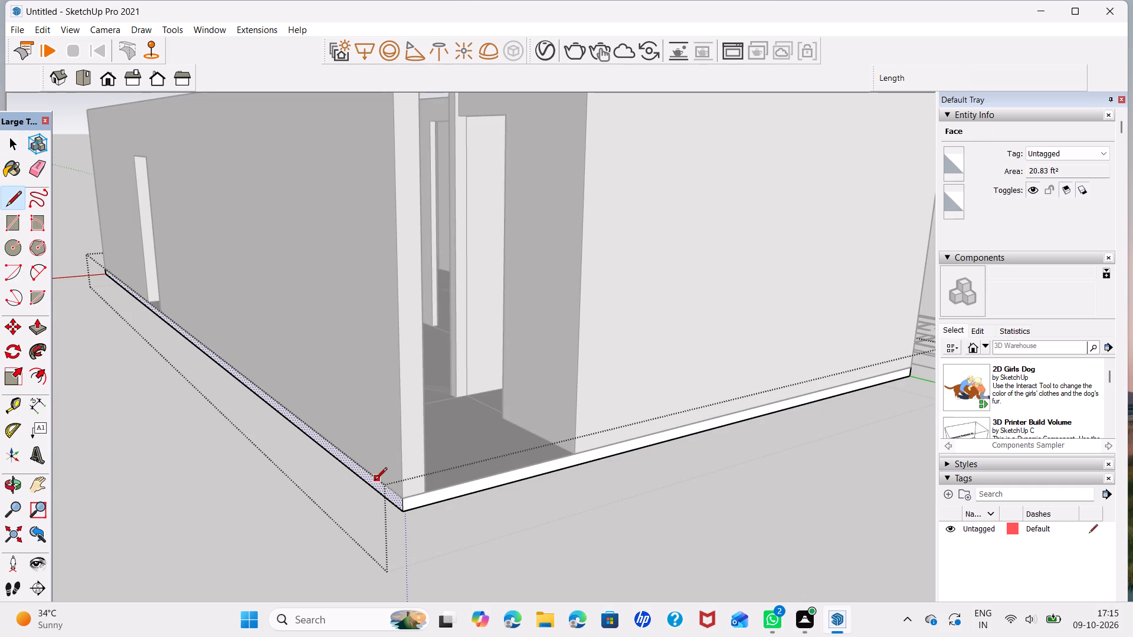
left_click(356, 464)
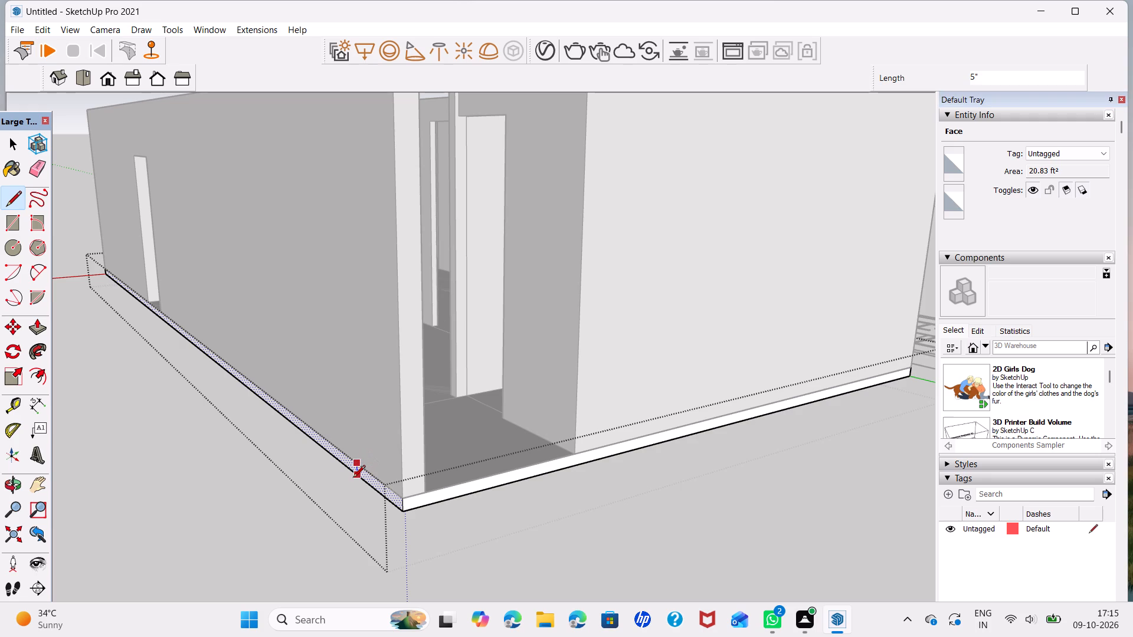
left_click(353, 479)
key("space")
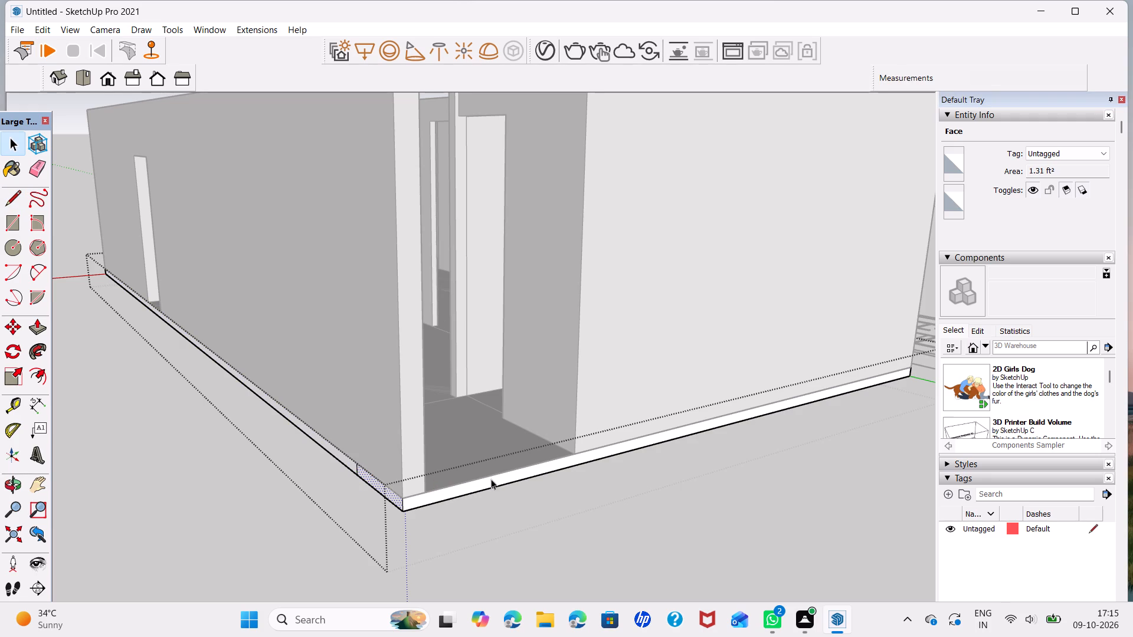
Draw a short vertical line across the slab's end face just past the open-ended space, below the small corner room.
key("l")
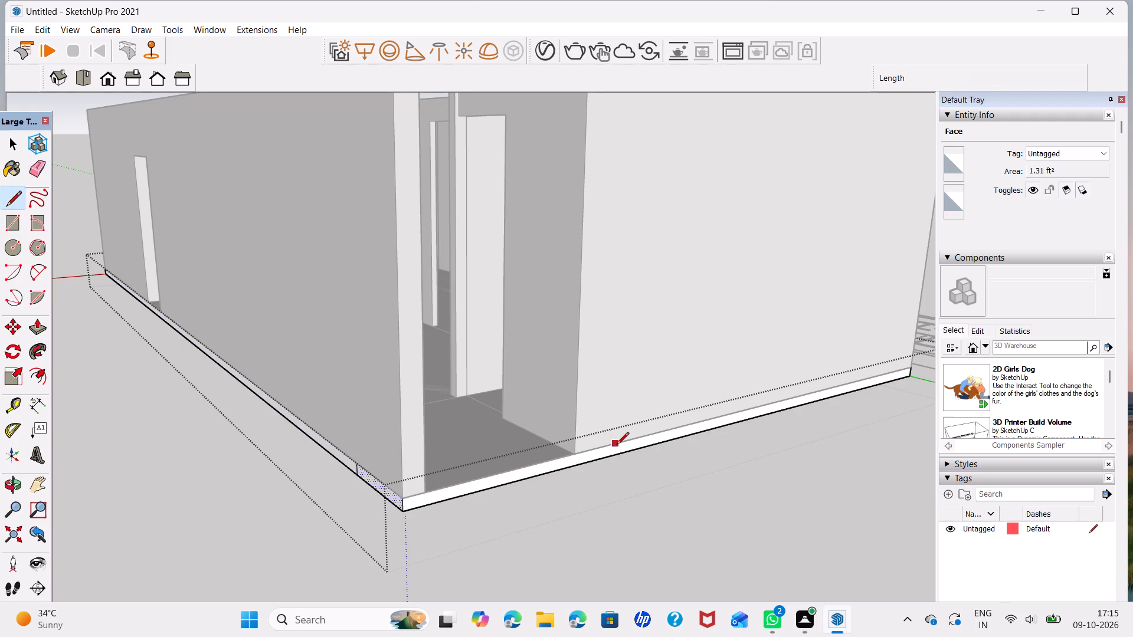
left_click(618, 445)
left_click(623, 457)
key("space")
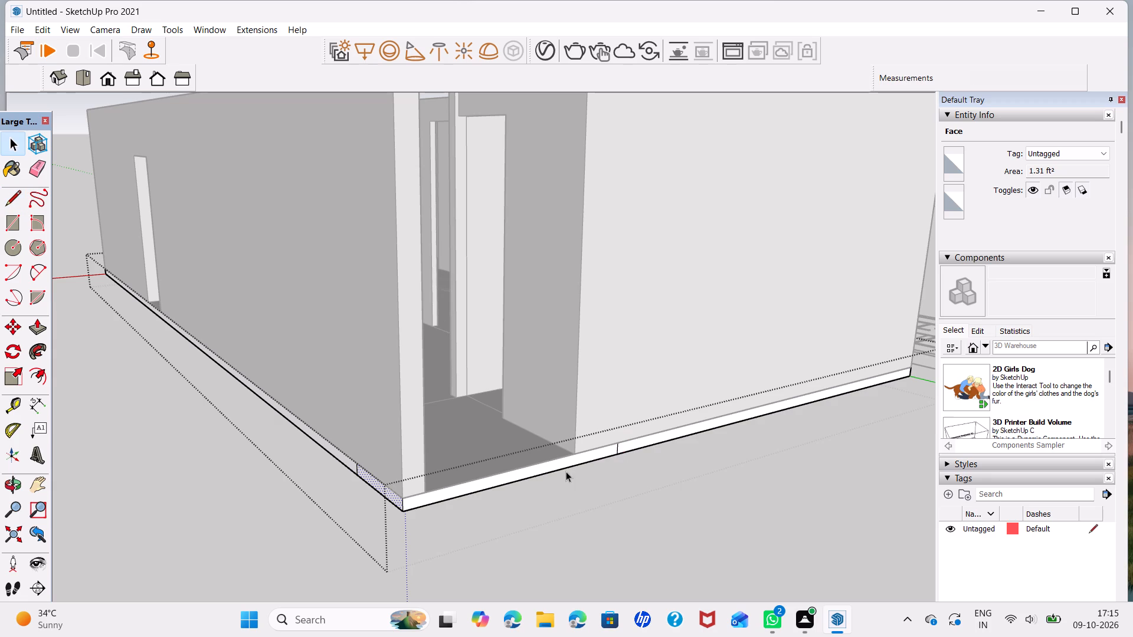
Extend the slab outward 6' in front of the open-ended space by pulling the divided end face.
left_click(566, 459)
key("p")
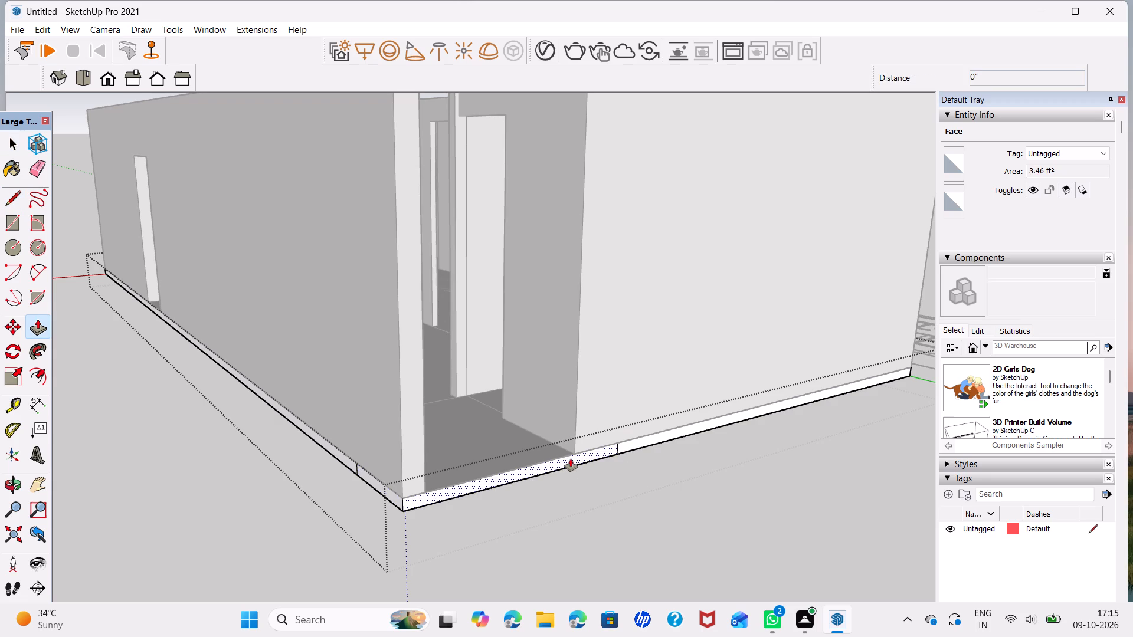
left_click(571, 459)
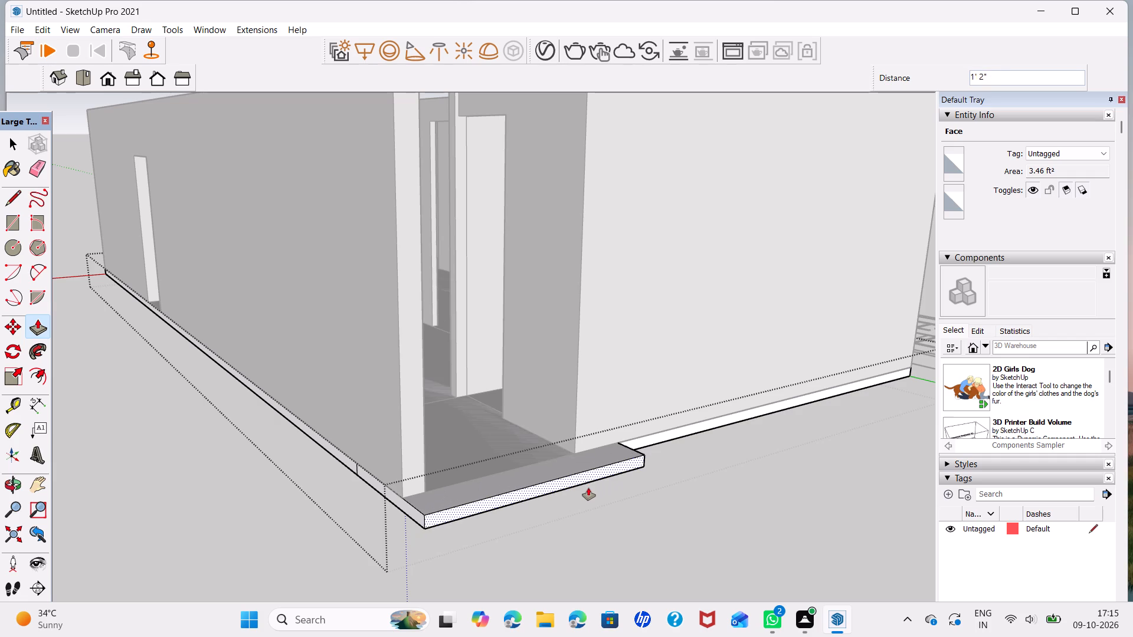
type("6'")
key("Return")
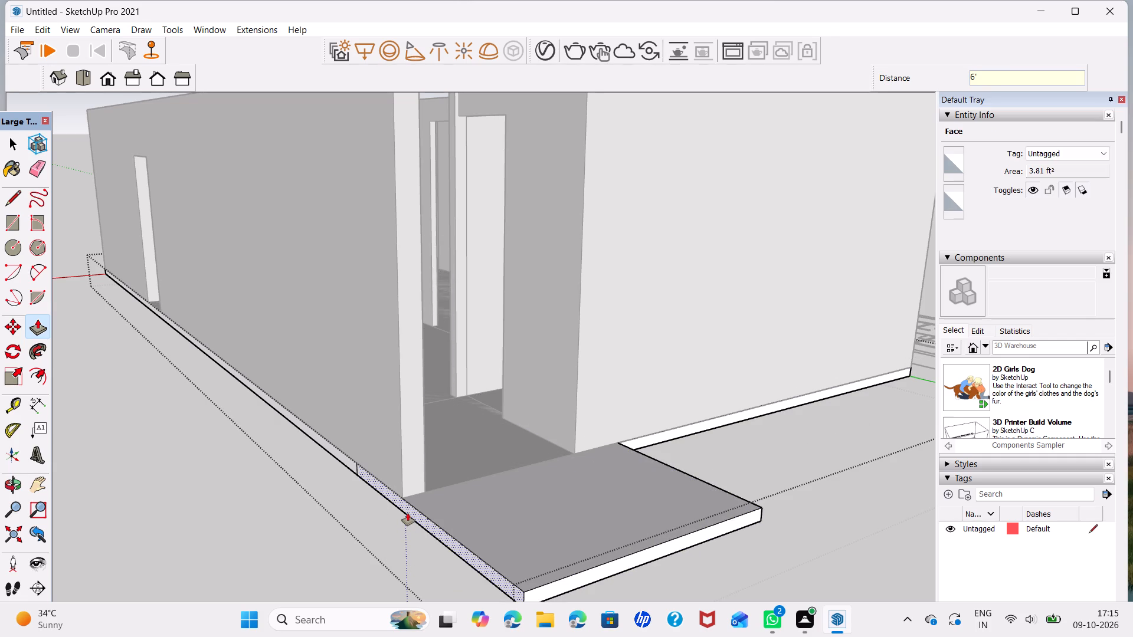
Pull the slab extension's side face at the outer long wall out about 8" and push its opposite side face in about 10".
left_click(408, 513)
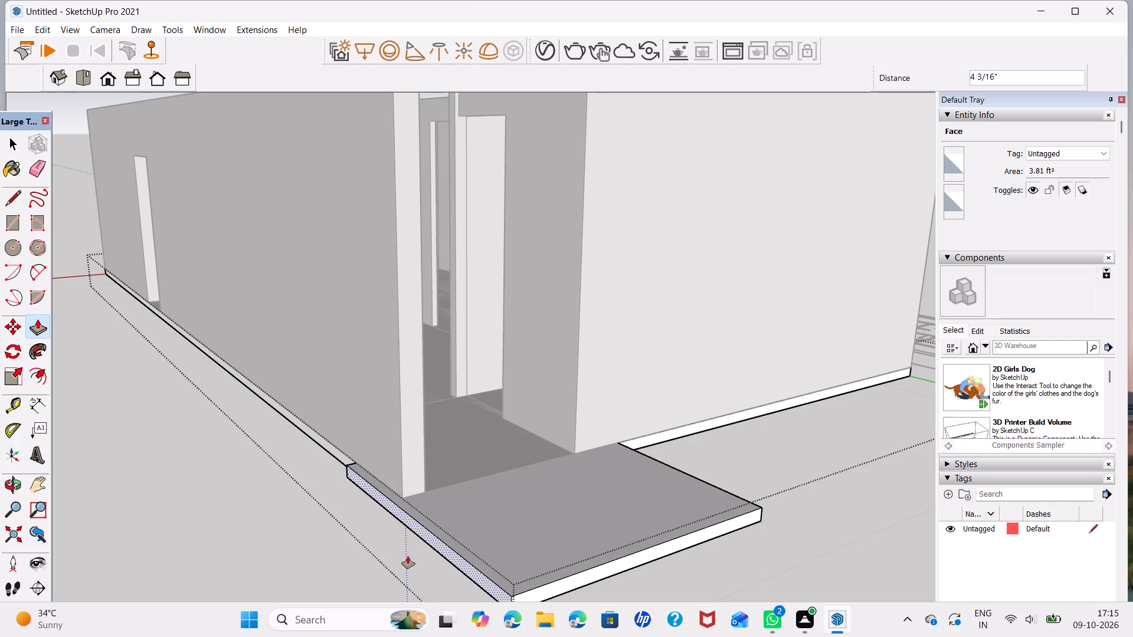
left_click(400, 564)
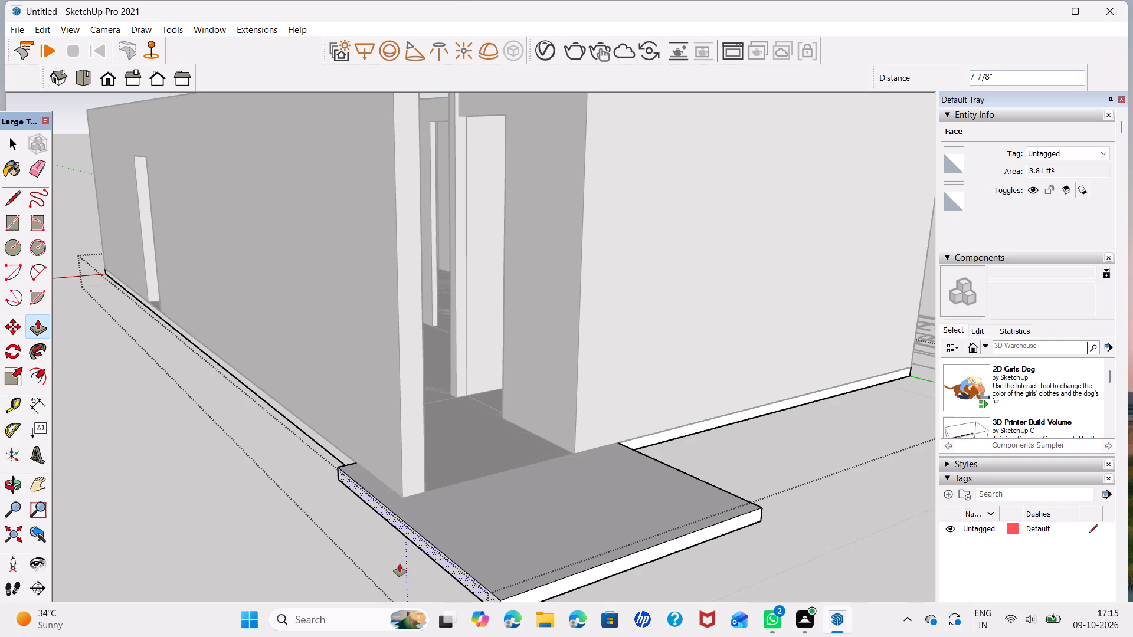
scroll(482, 513, "down", 3)
middle_click_drag(670, 505, 615, 518)
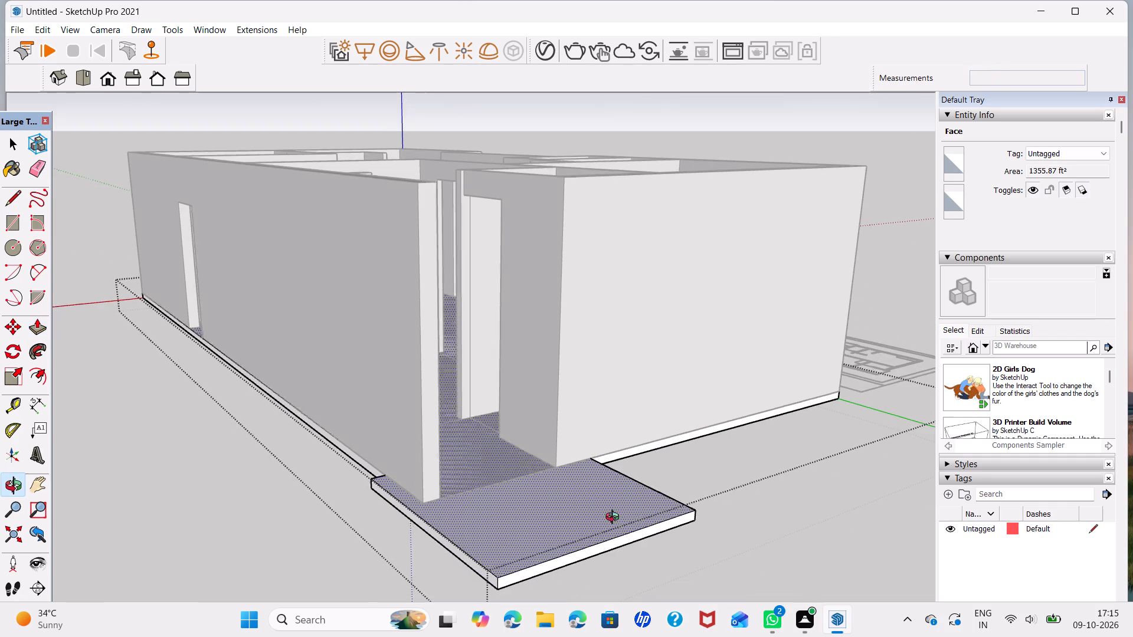
middle_click_drag(615, 518, 475, 514)
left_click(377, 529)
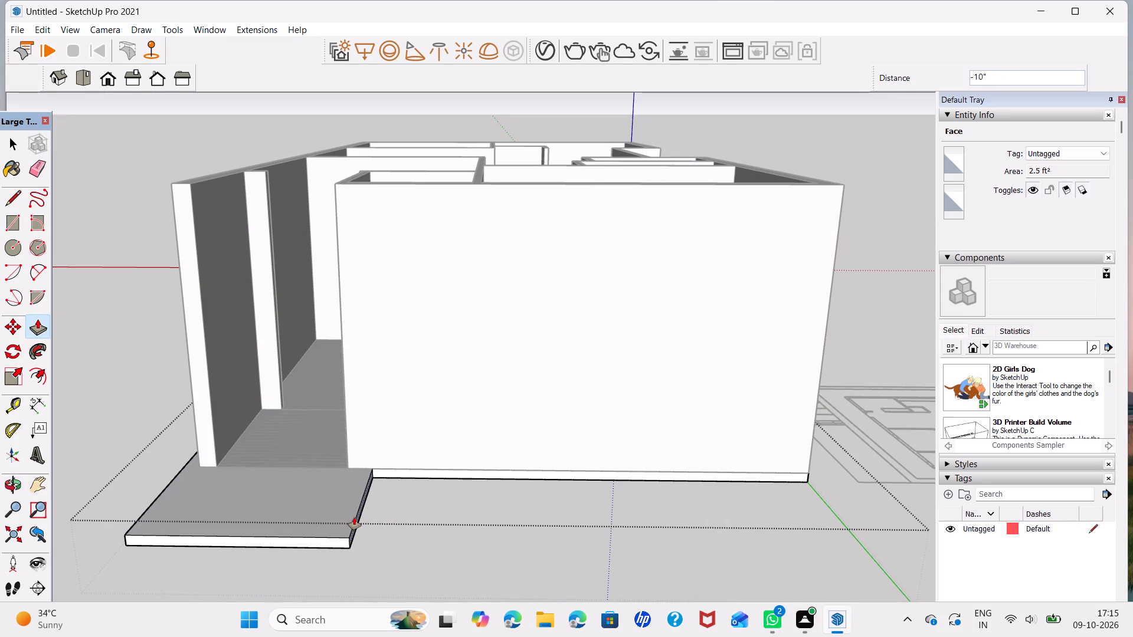
left_click(354, 517)
Shorten the slab extension by pushing its front face back about 2' 3".
left_click(297, 539)
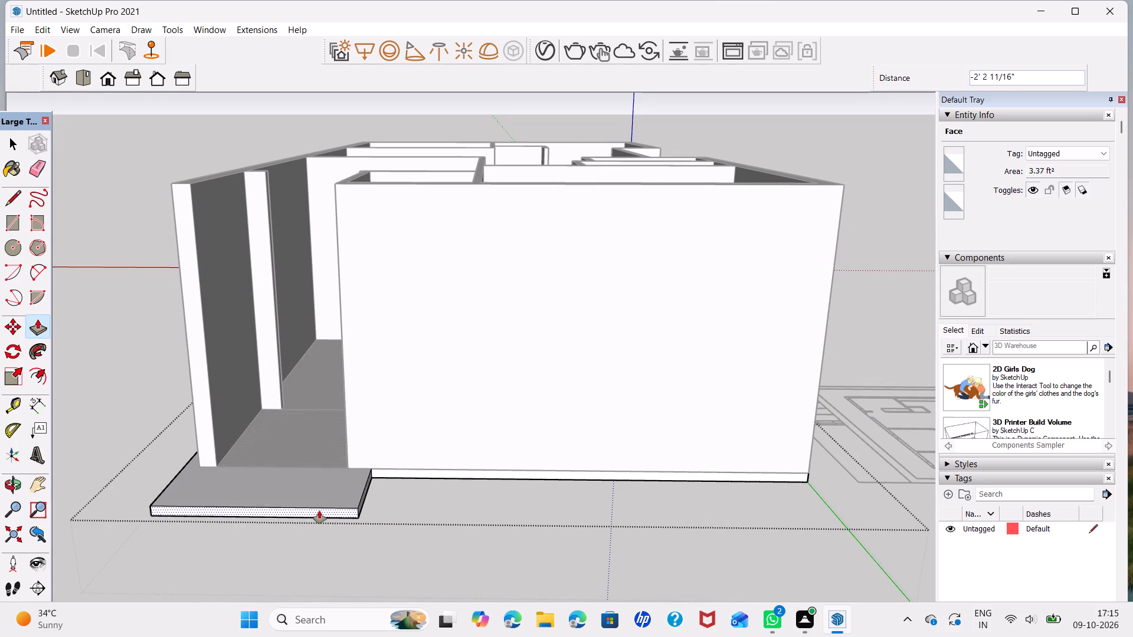
left_click(319, 511)
key("space")
On the slab's opposite long side face, draw a 5" vertical line just beyond the bathroom-side end of the recessed wide opening.
scroll(370, 504, "down", 4)
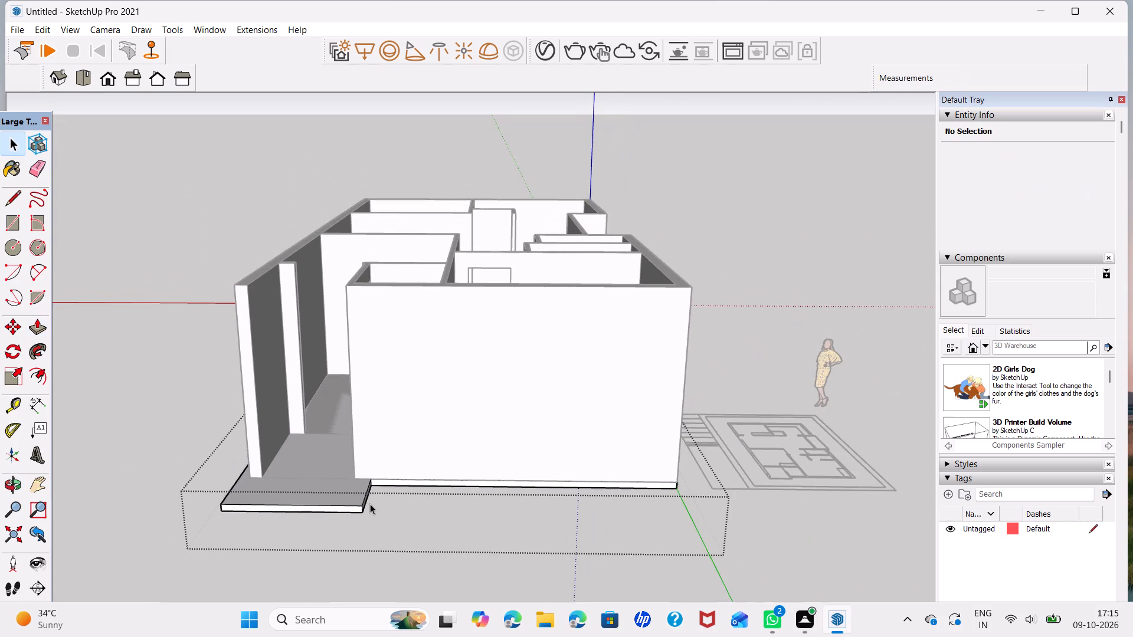
middle_click_drag(351, 481, 690, 636)
scroll(583, 495, "down", 3)
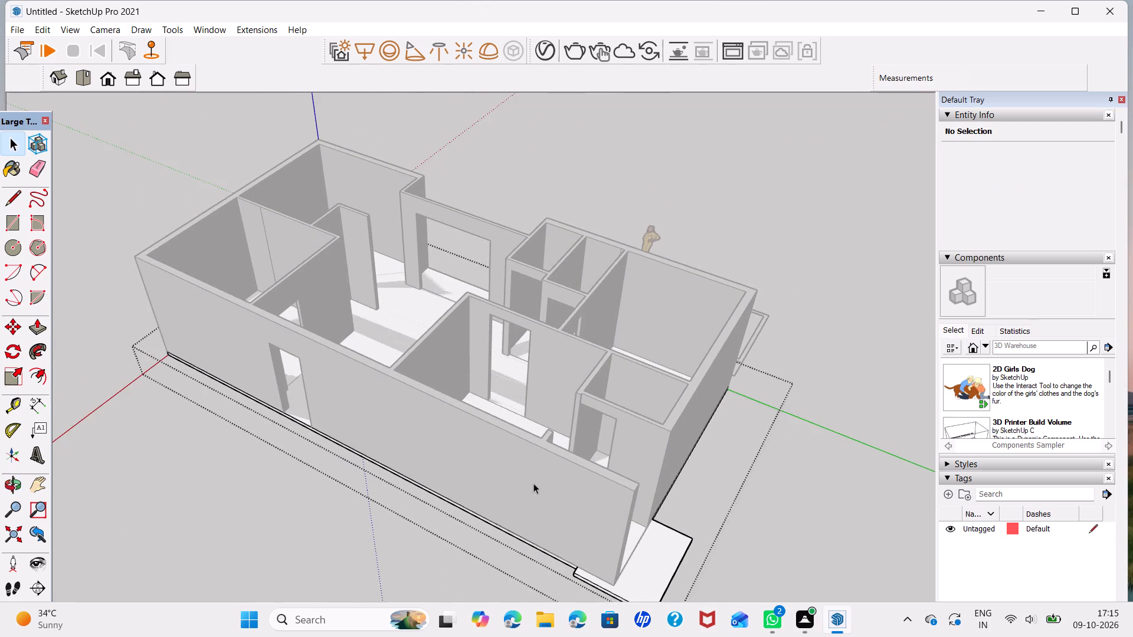
middle_click_drag(505, 472, 65, 528)
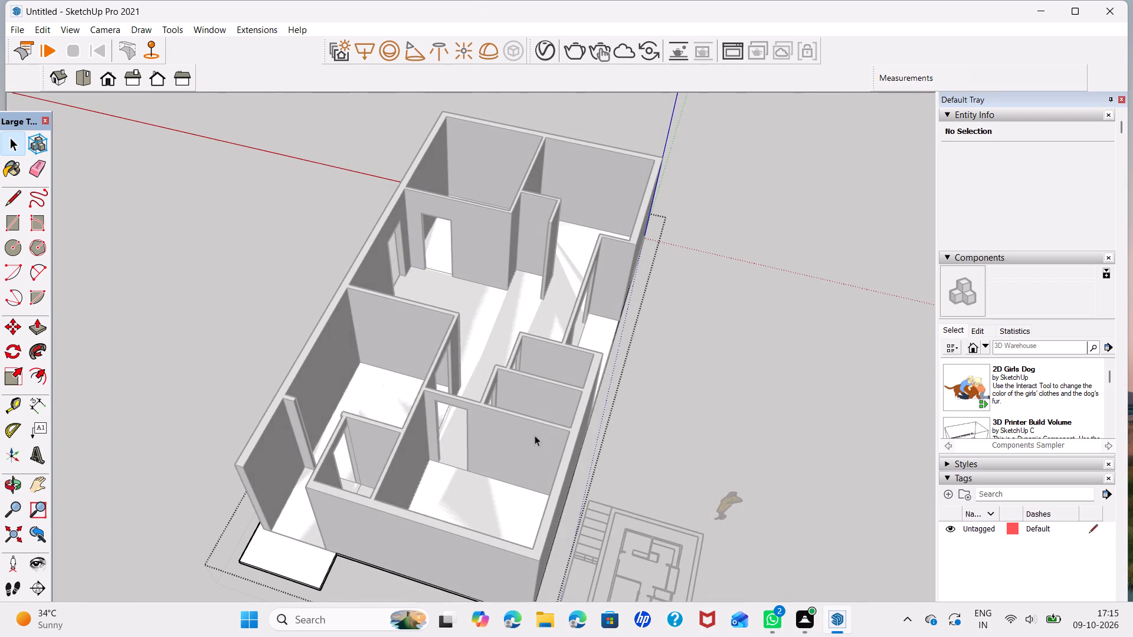
middle_click_drag(554, 443, 265, 358)
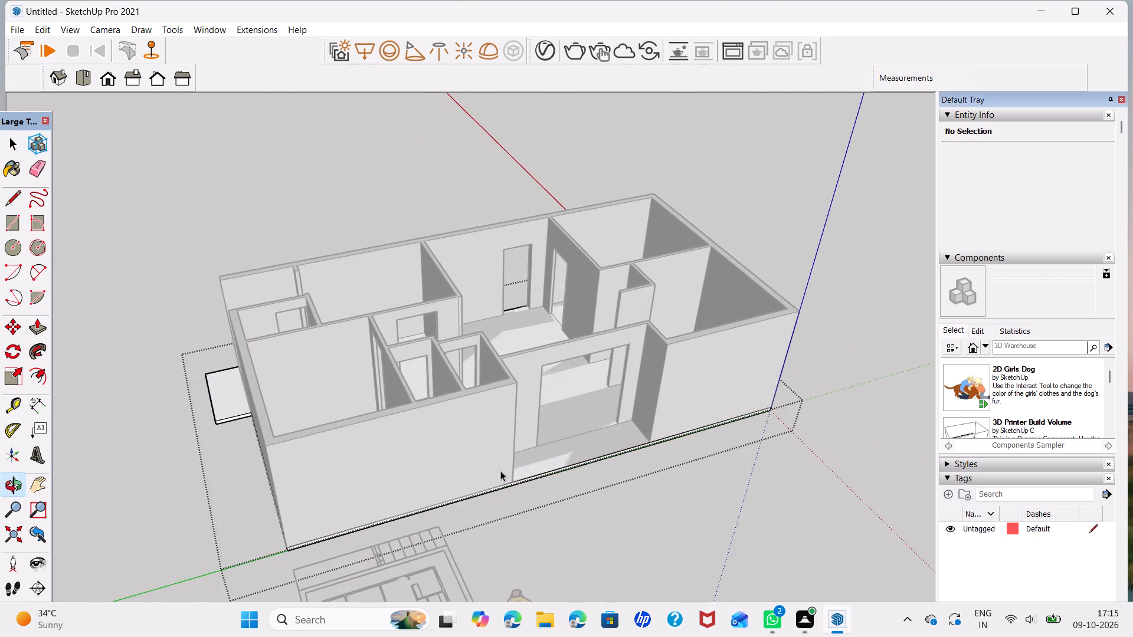
middle_click_drag(500, 471, 408, 342)
scroll(528, 469, "up", 1)
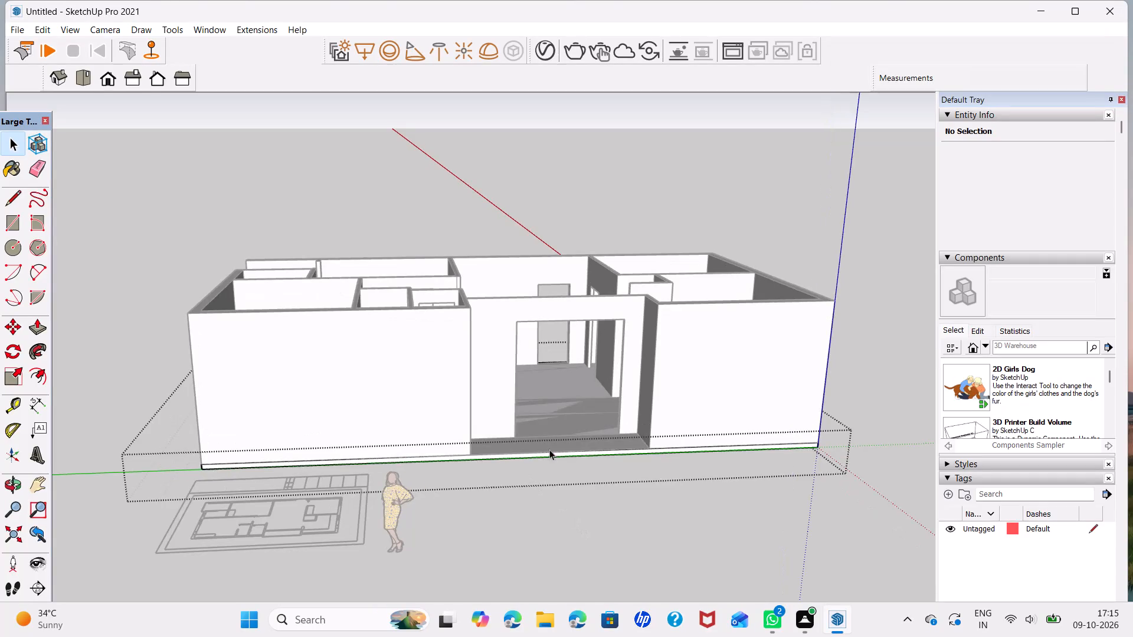
middle_click_drag(552, 446, 455, 419)
scroll(461, 452, "up", 3)
middle_click_drag(493, 483, 587, 517)
scroll(463, 465, "up", 5)
key("l")
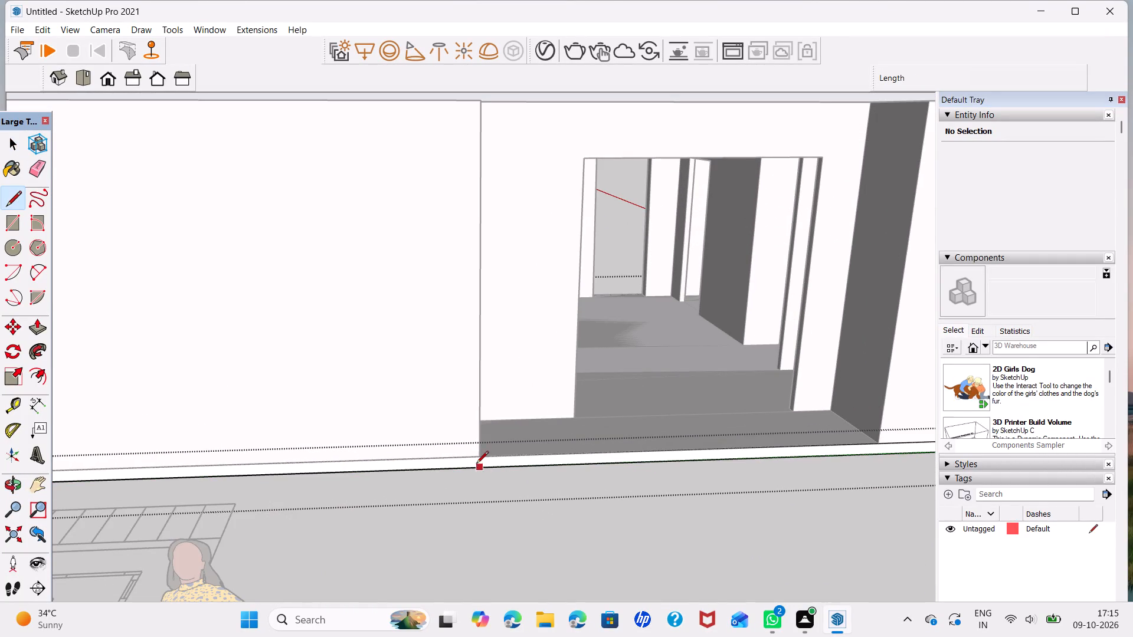
left_click(435, 468)
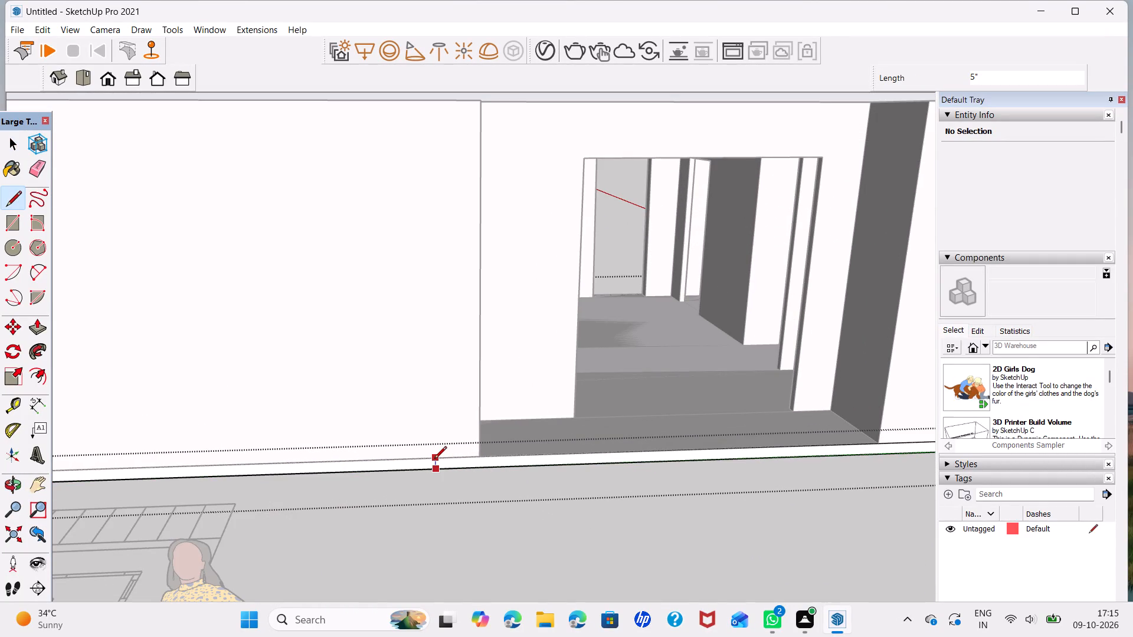
left_click(434, 459)
Draw a matching 5" vertical line across the slab's side face just beyond the other end of the recess.
scroll(602, 497, "down", 3)
middle_click(647, 487)
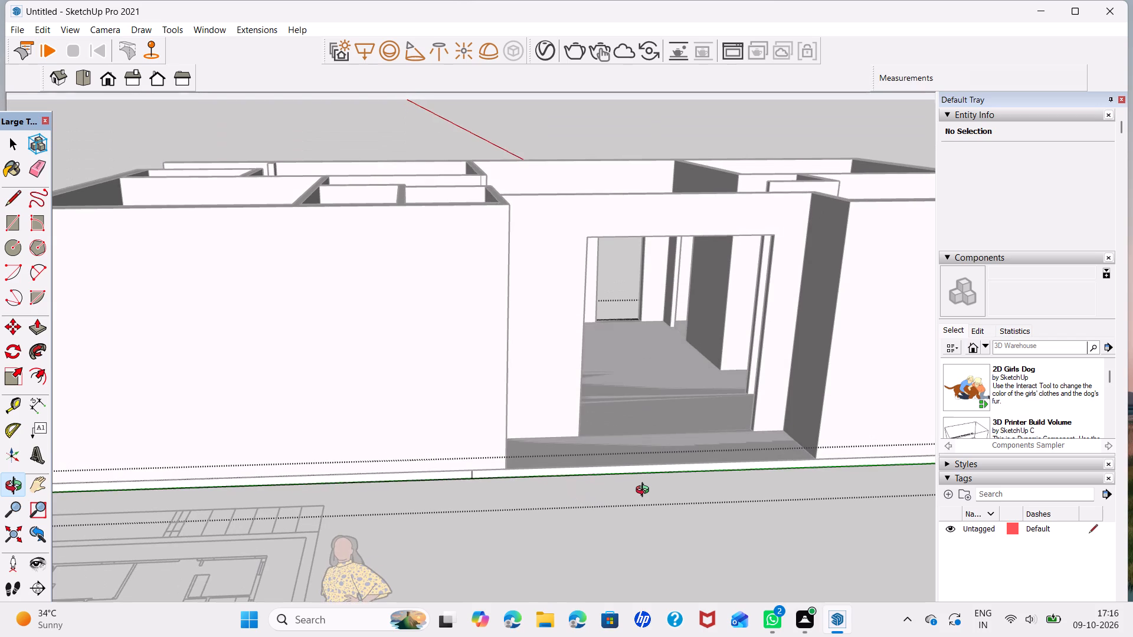
middle_click_drag(569, 514, 457, 503, "shift")
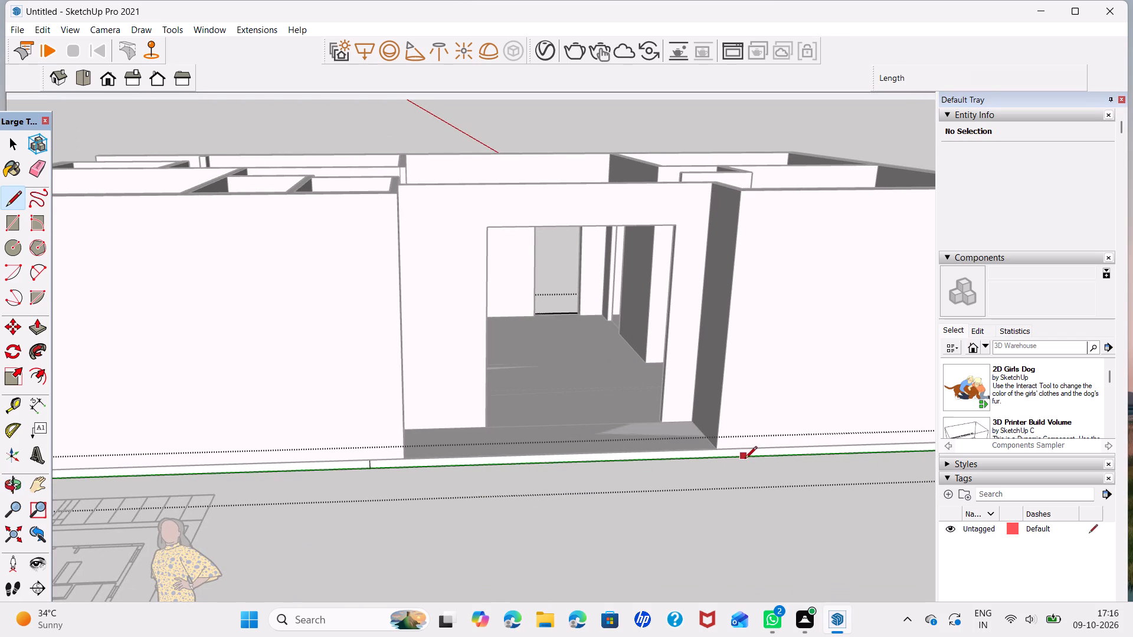
left_click(748, 459)
left_click(745, 451)
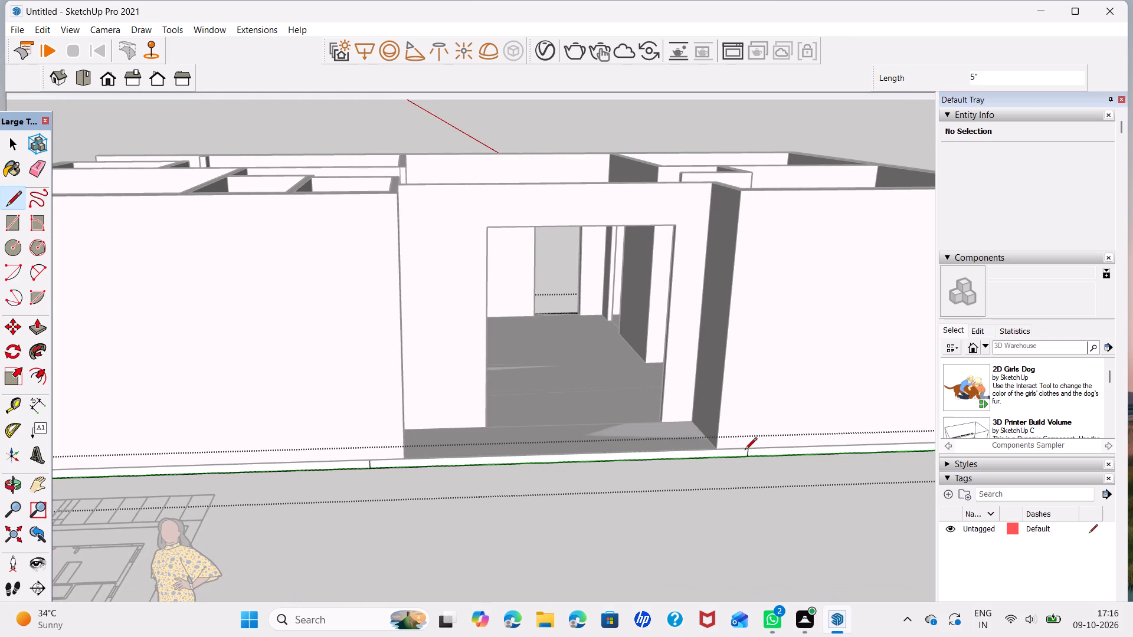
key("space")
Pull the divided slab face out about 2' 2" in front of the recessed opening and finish editing the slab.
left_click(683, 454)
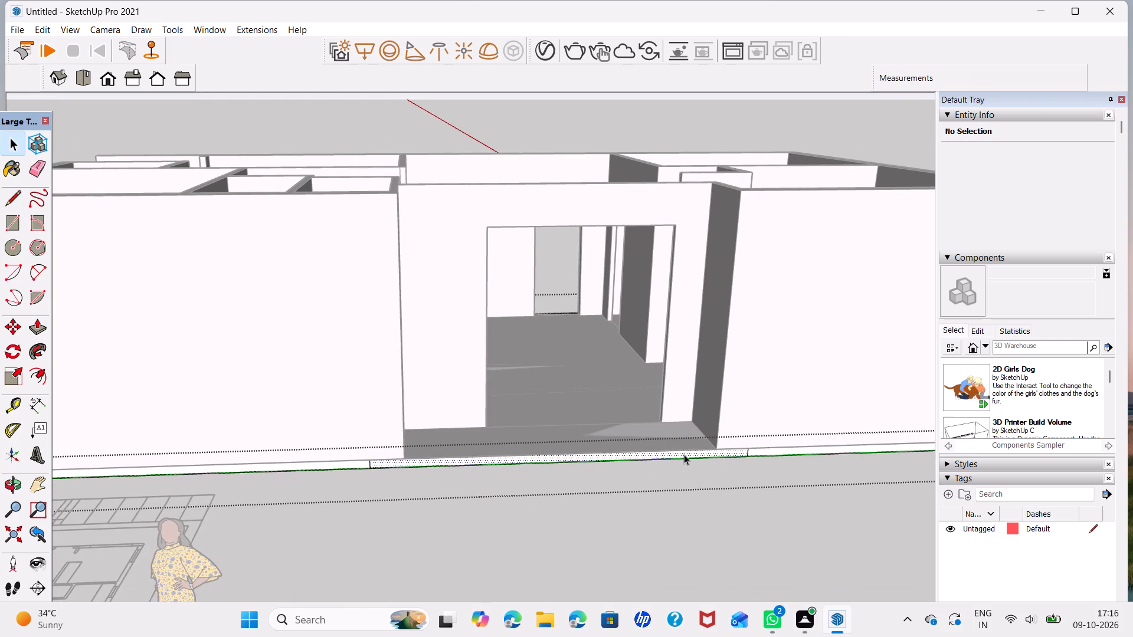
key("p")
left_click(684, 454)
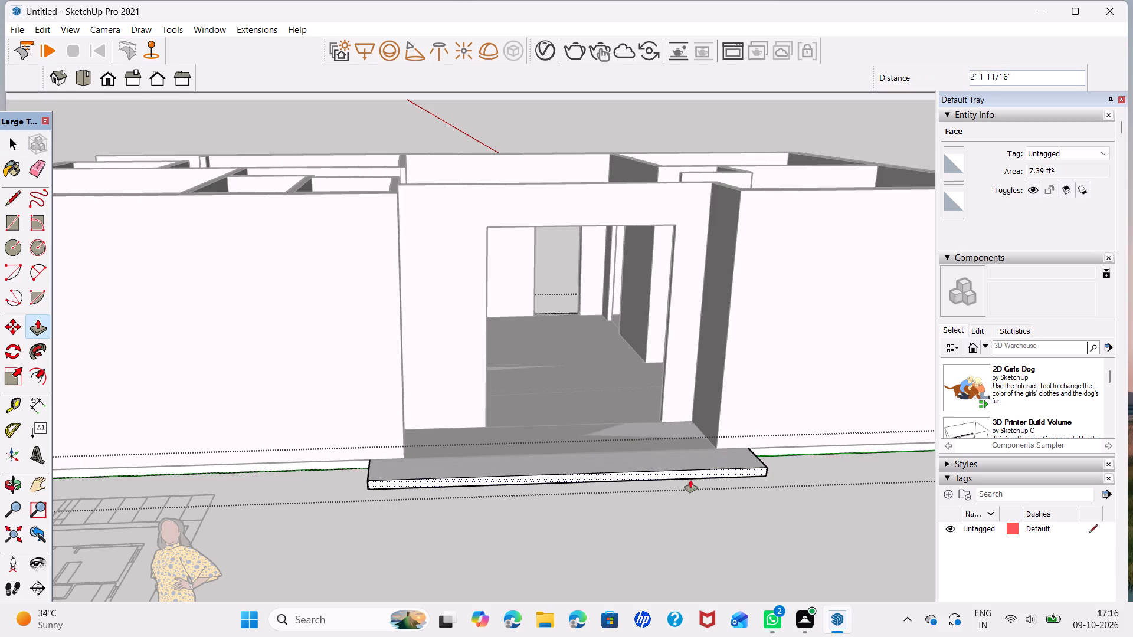
left_click(690, 480)
key("space")
scroll(705, 452, "down", 5)
middle_click_drag(723, 429, 723, 462)
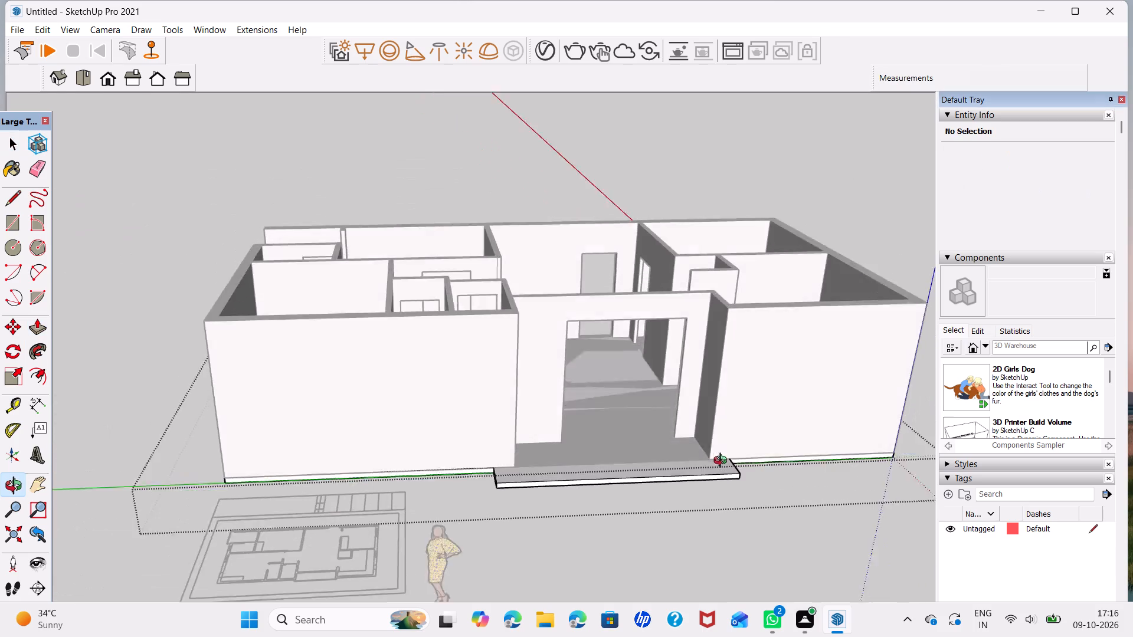
middle_click_drag(723, 462, 714, 587)
scroll(696, 490, "down", 3)
middle_click_drag(710, 481, 593, 556)
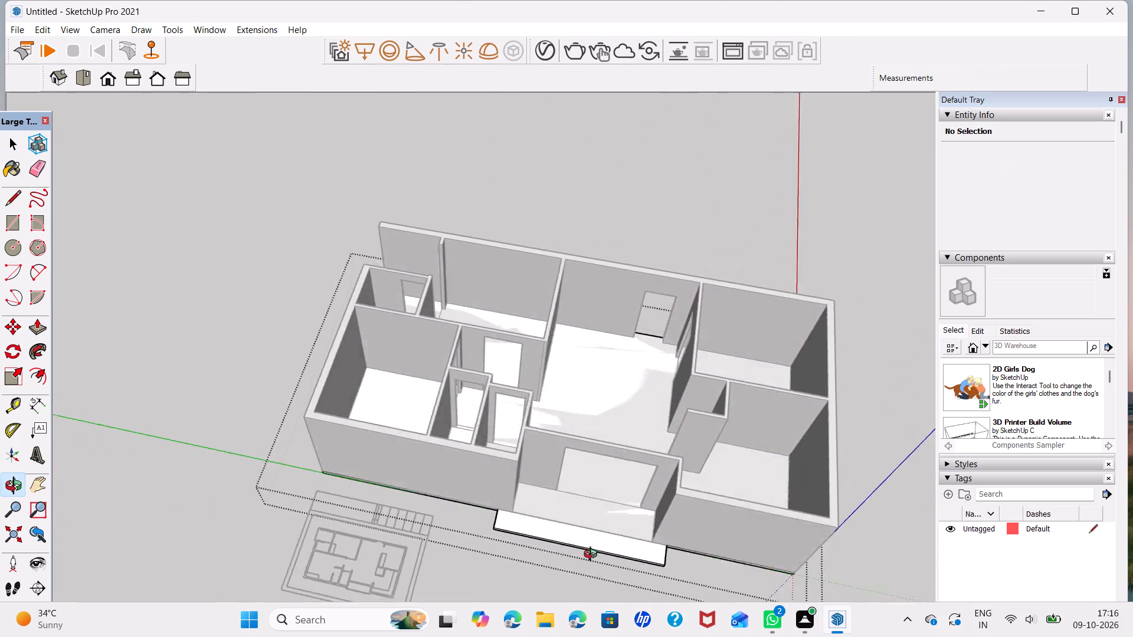
middle_click_drag(593, 556, 555, 576)
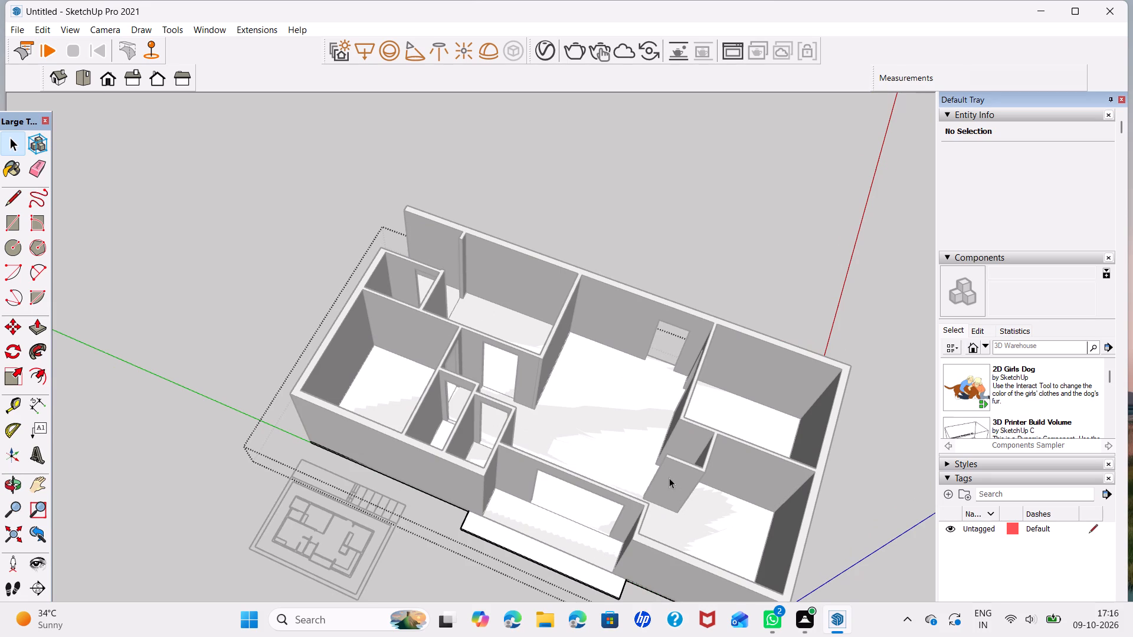
scroll(686, 485, "up", 2)
middle_click_drag(661, 512, 1008, 544)
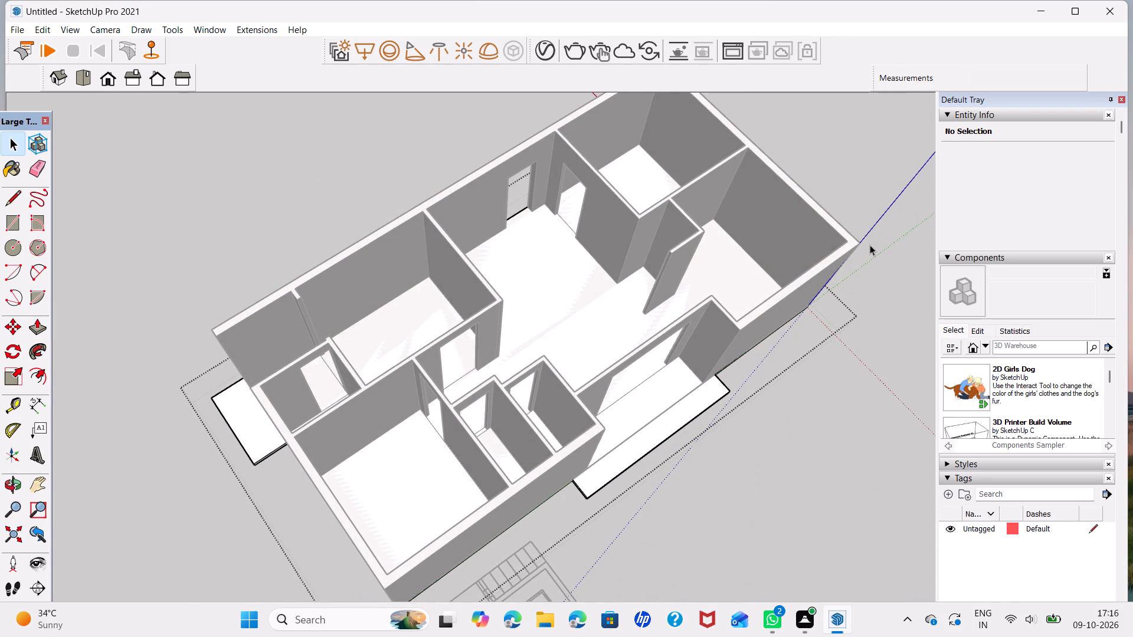
left_click(867, 139)
Delete the leftover floor edge running across the front of the recess between its two side walls.
middle_click_drag(496, 340, 687, 340)
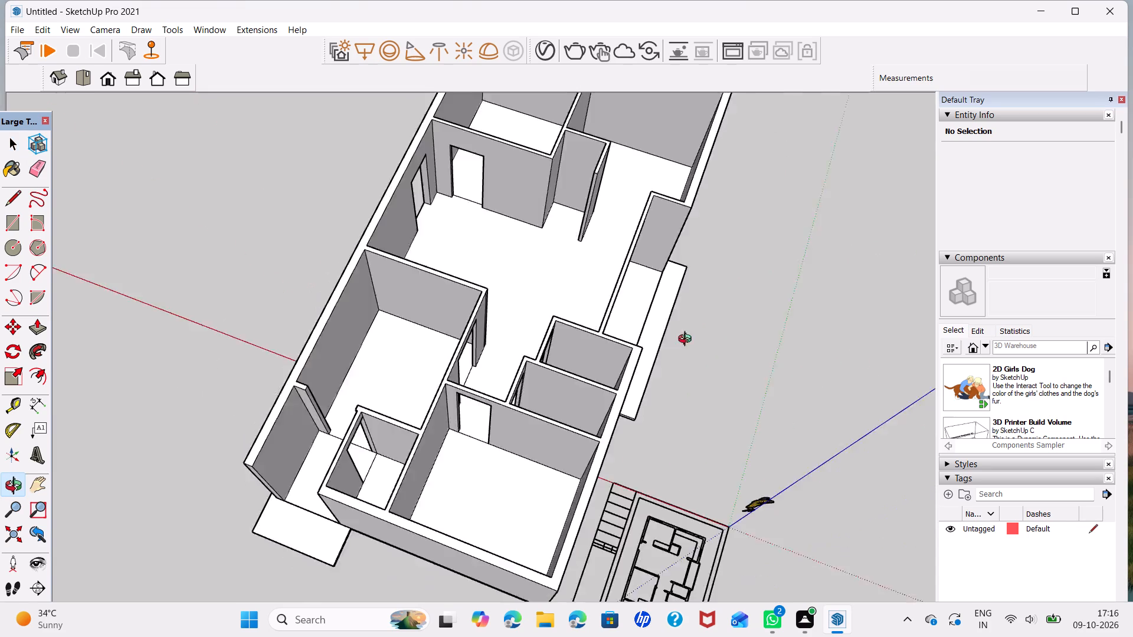
middle_click_drag(687, 340, 858, 334)
scroll(487, 261, "up", 3)
middle_click_drag(544, 260, 421, 333)
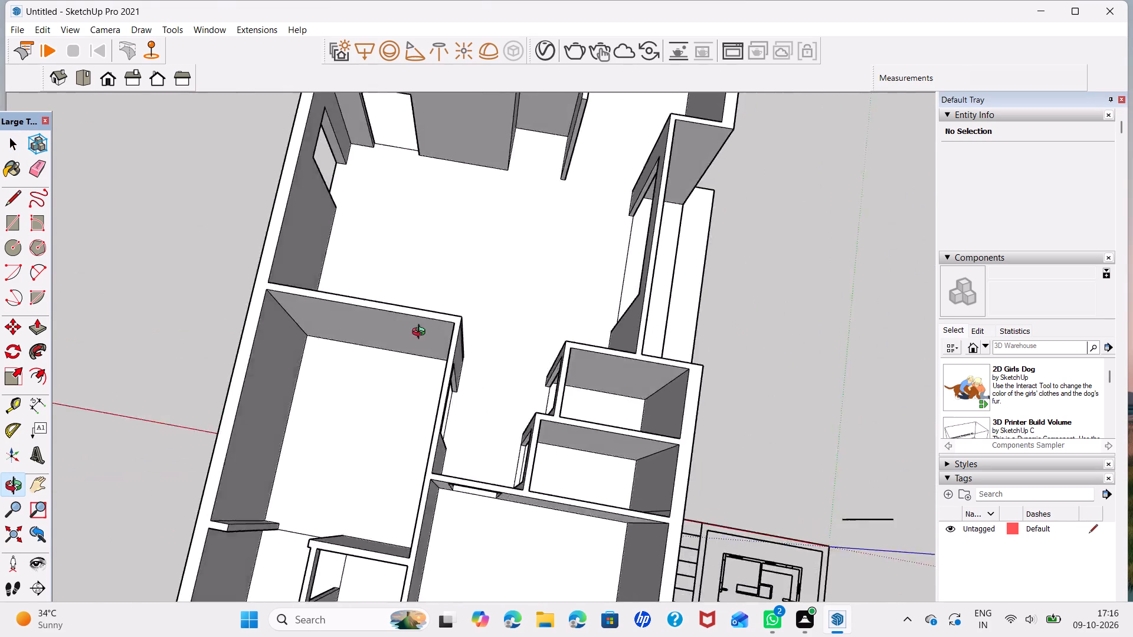
middle_click_drag(421, 333, 300, 222)
scroll(503, 382, "down", 3)
middle_click_drag(571, 448, 305, 308)
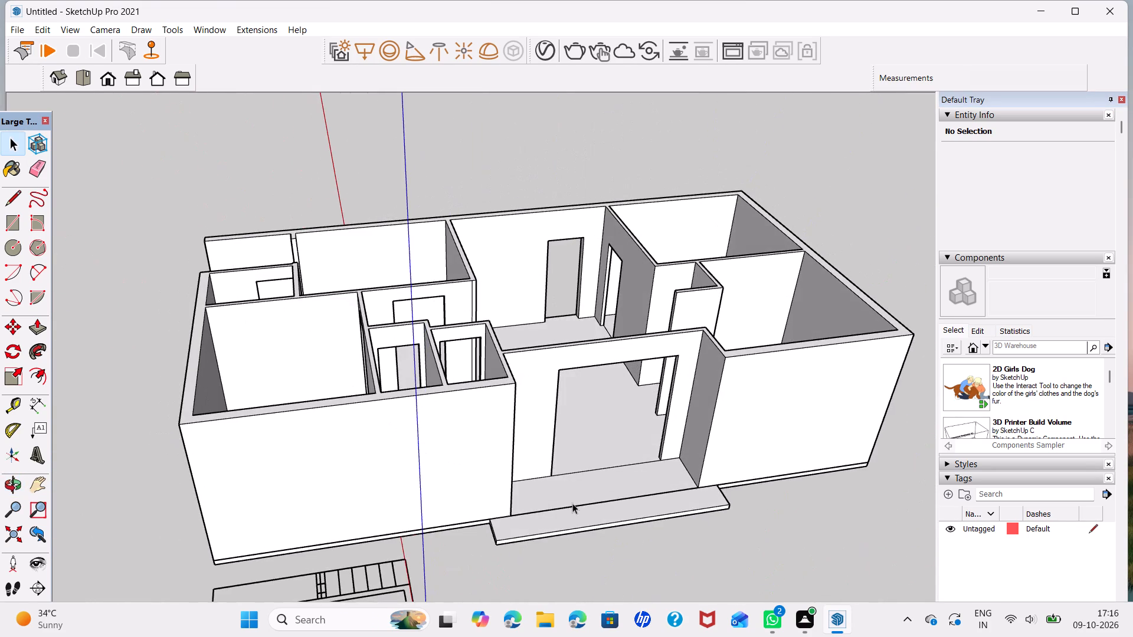
scroll(583, 513, "up", 3)
left_click(614, 495)
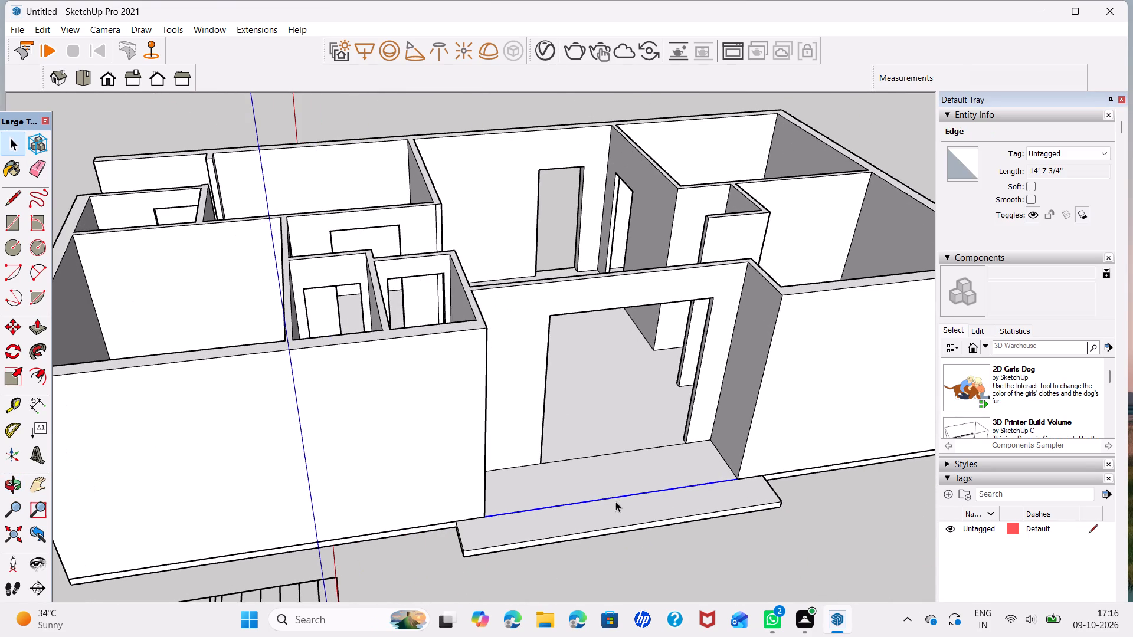
key("Delete")
Delete the leftover floor faces over the slab in the central hall, the large corner bedroom and the two small bathrooms.
scroll(538, 517, "down", 4)
left_click(588, 451)
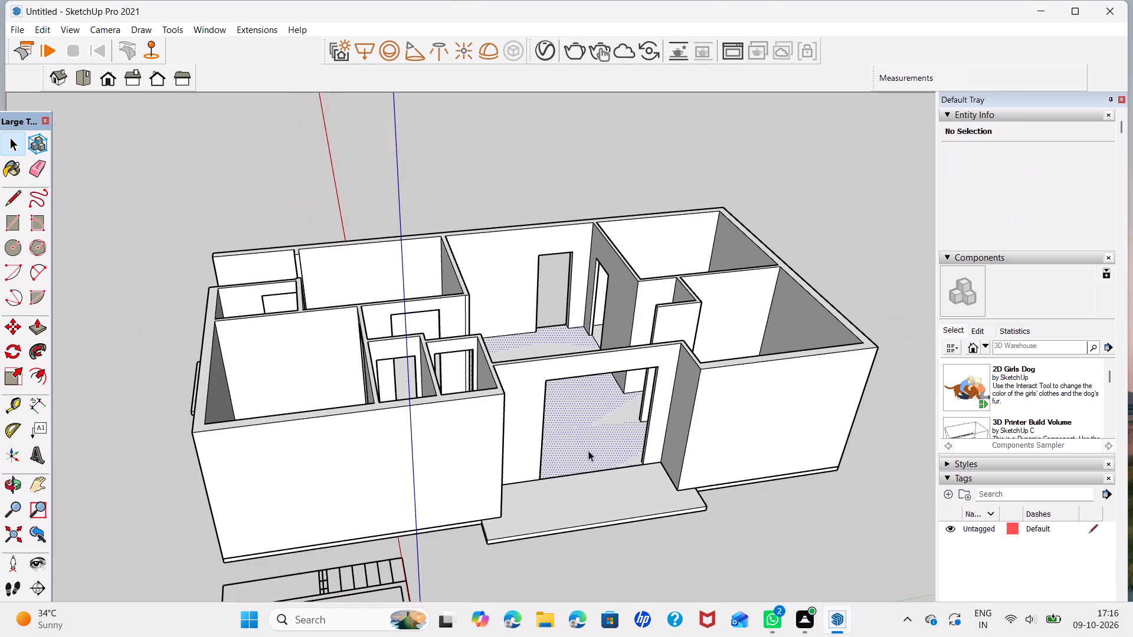
key("Delete")
scroll(588, 451, "down", 5)
middle_click_drag(503, 468, 561, 636)
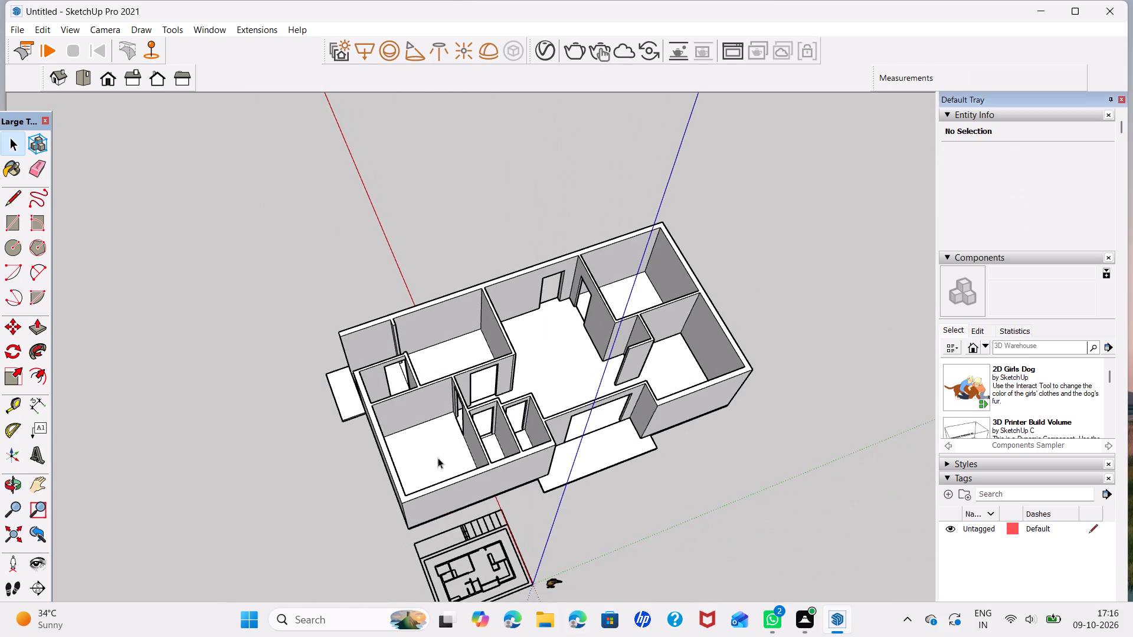
left_click(440, 434)
key("Delete")
left_click(496, 447)
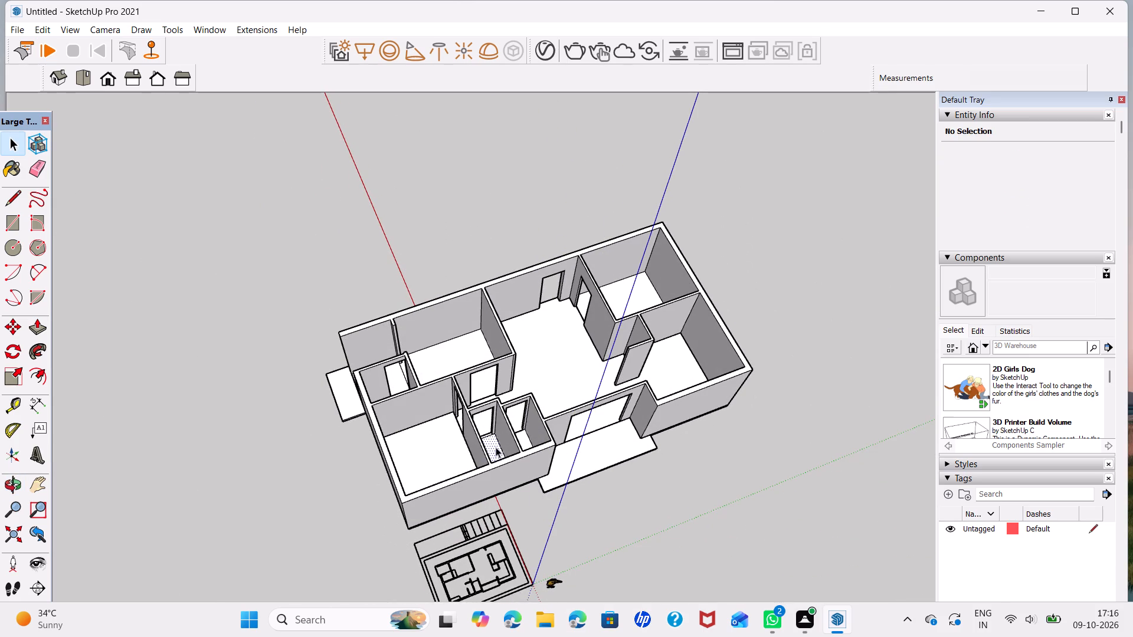
key("Delete")
left_click(523, 441)
key("Delete")
Delete the leftover floor faces in the far corner bedroom, the room beside the outer long wall and the open-ended space.
middle_click_drag(528, 414, 555, 513)
left_click(674, 373)
left_click(658, 362)
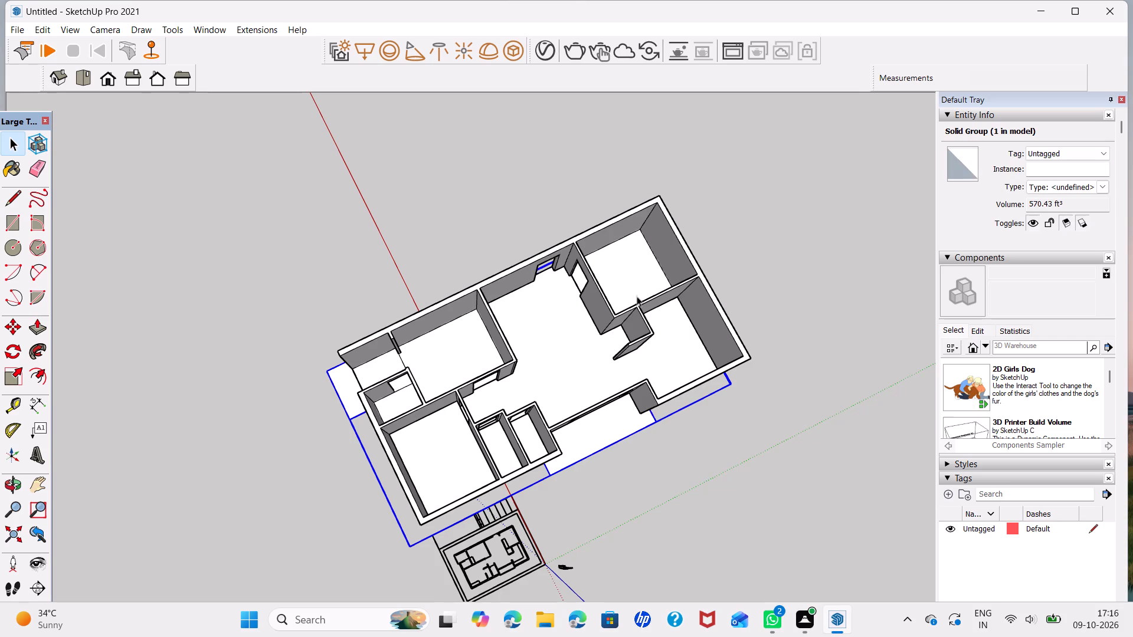
left_click(623, 277)
key("Delete")
left_click(444, 346)
key("Delete")
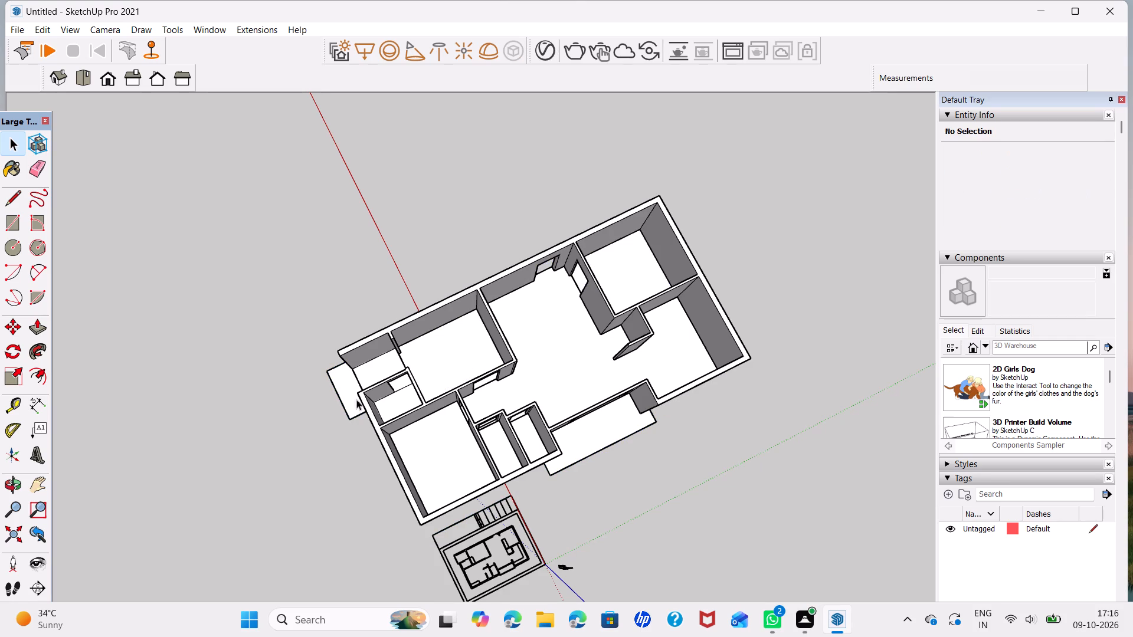
left_click(368, 373)
key("Delete")
Delete the small corner room's leftover floor face and check the adjoining bedroom, bathrooms and hall for remaining faces.
left_click(400, 396)
left_click(400, 400)
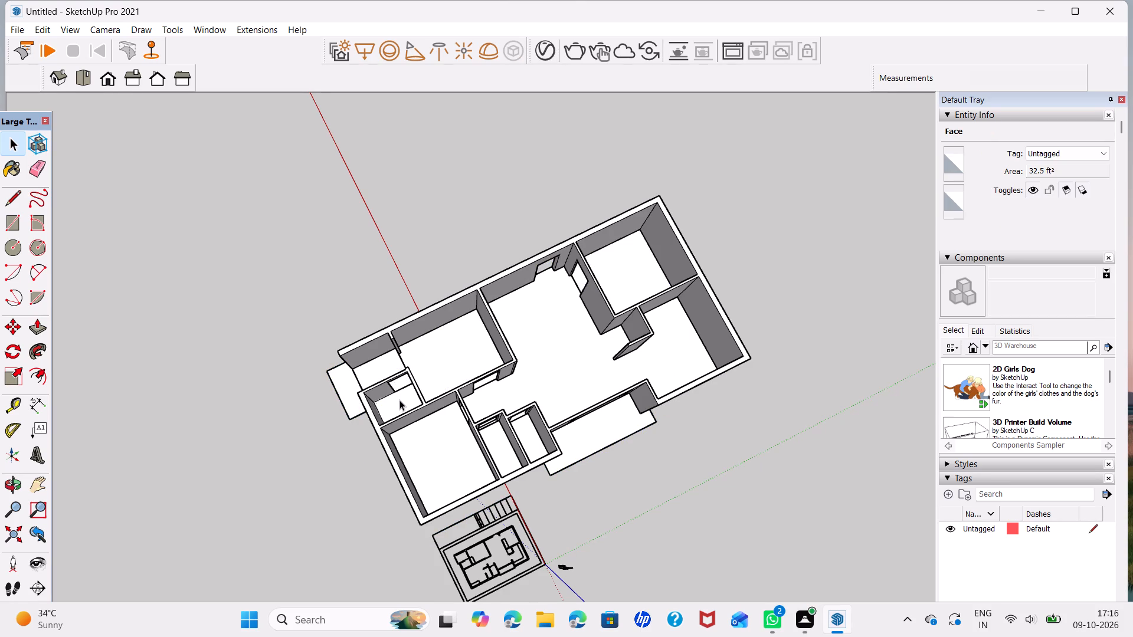
middle_click_drag(405, 405, 515, 452)
left_click(427, 423)
key("Delete")
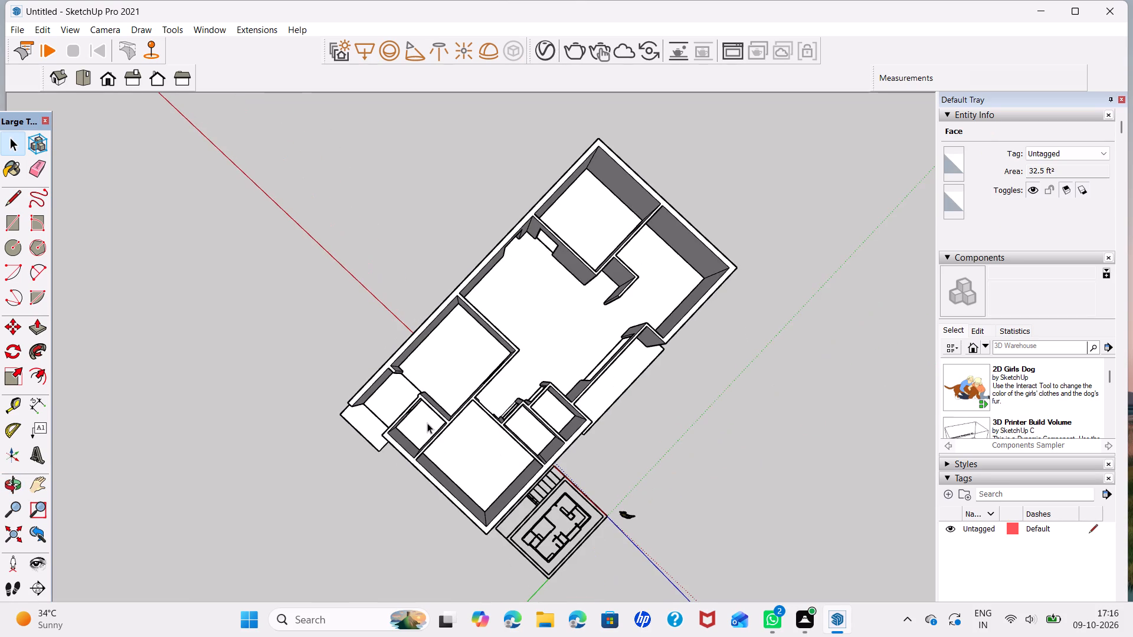
left_click(378, 434)
left_click(456, 481)
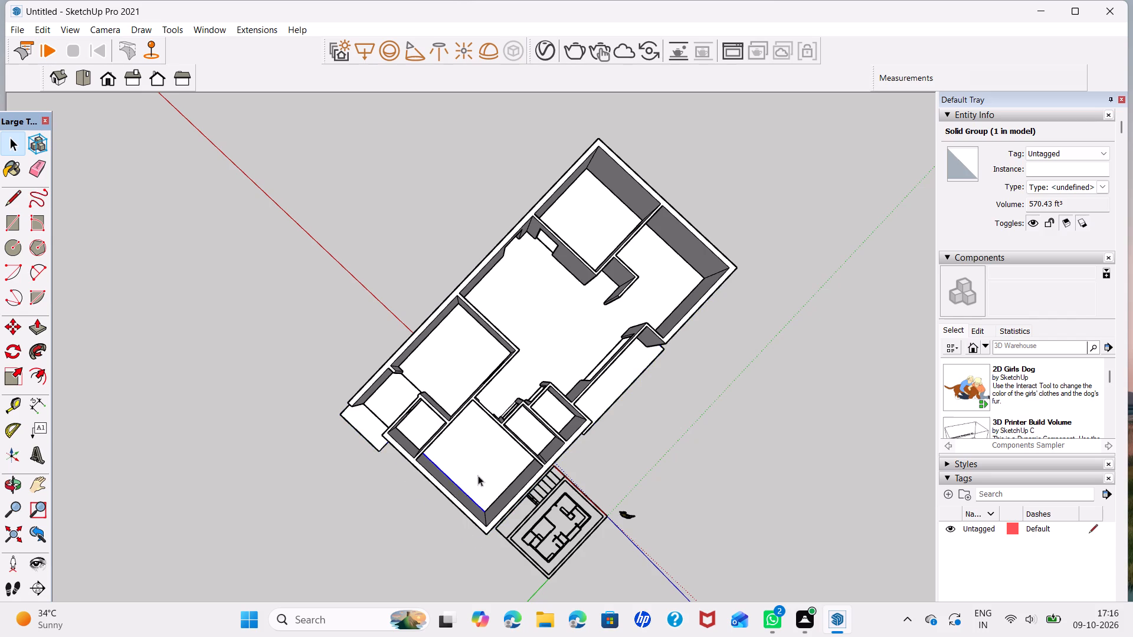
left_click(541, 437)
left_click(561, 415)
left_click(571, 373)
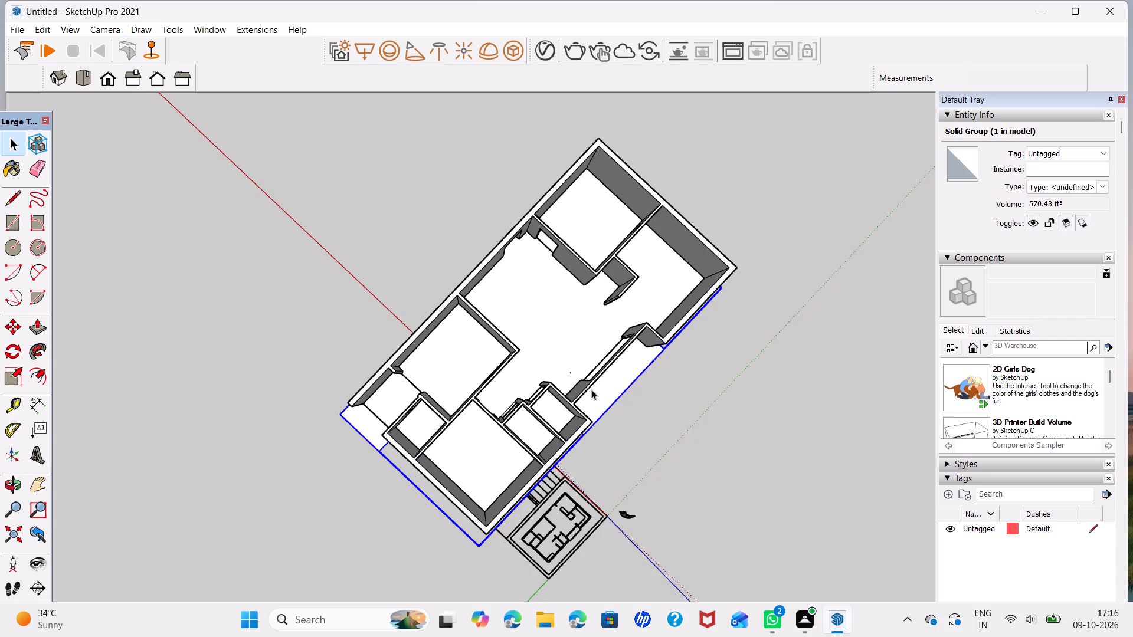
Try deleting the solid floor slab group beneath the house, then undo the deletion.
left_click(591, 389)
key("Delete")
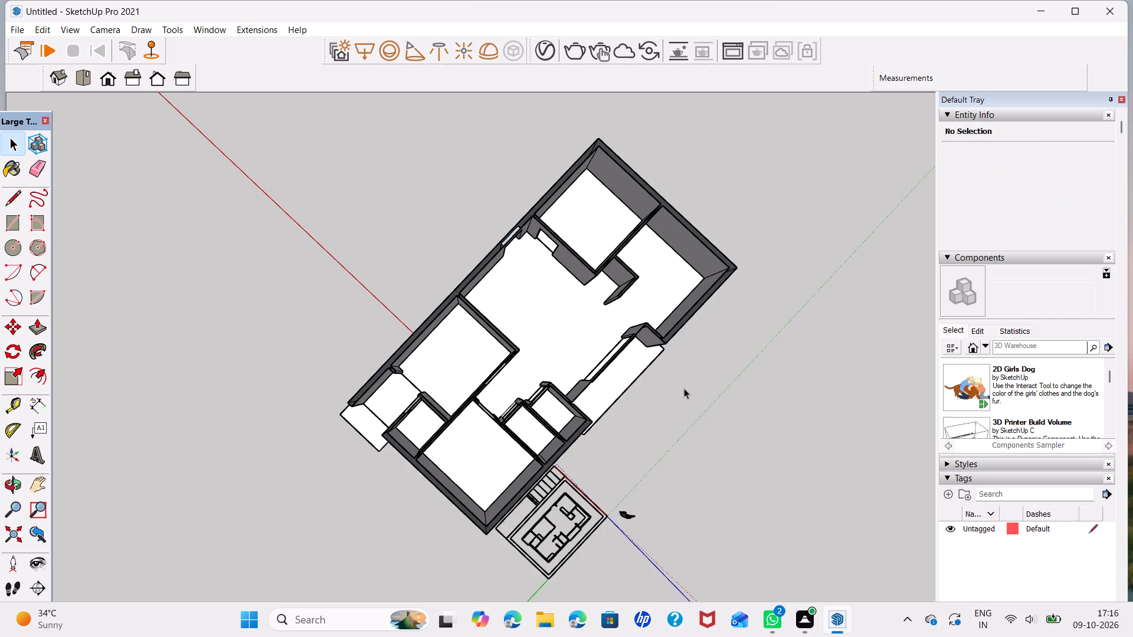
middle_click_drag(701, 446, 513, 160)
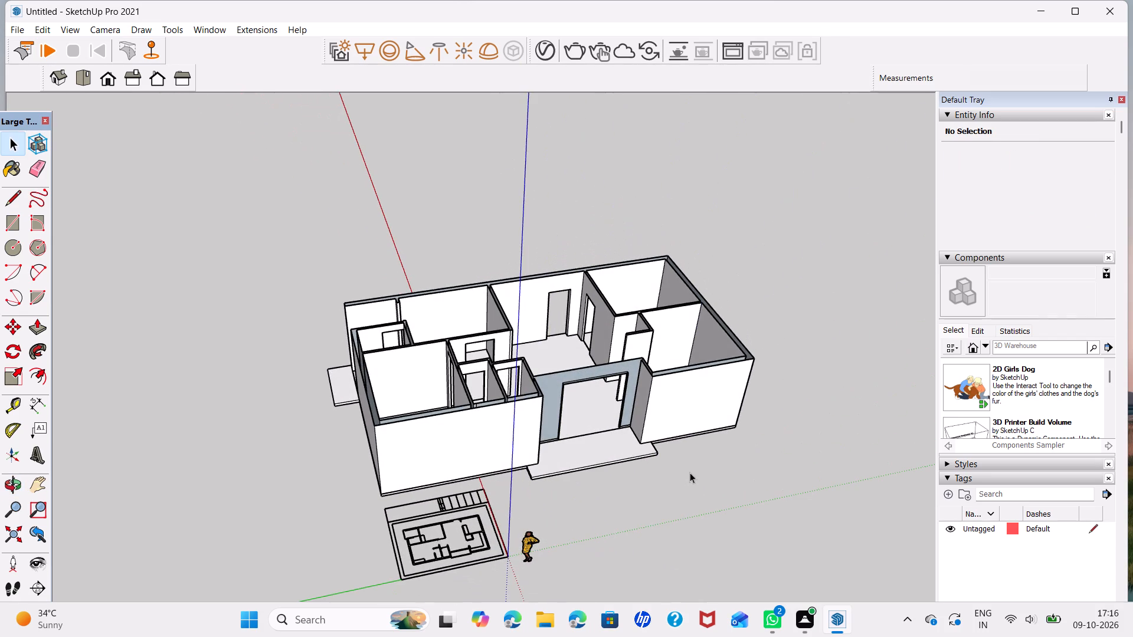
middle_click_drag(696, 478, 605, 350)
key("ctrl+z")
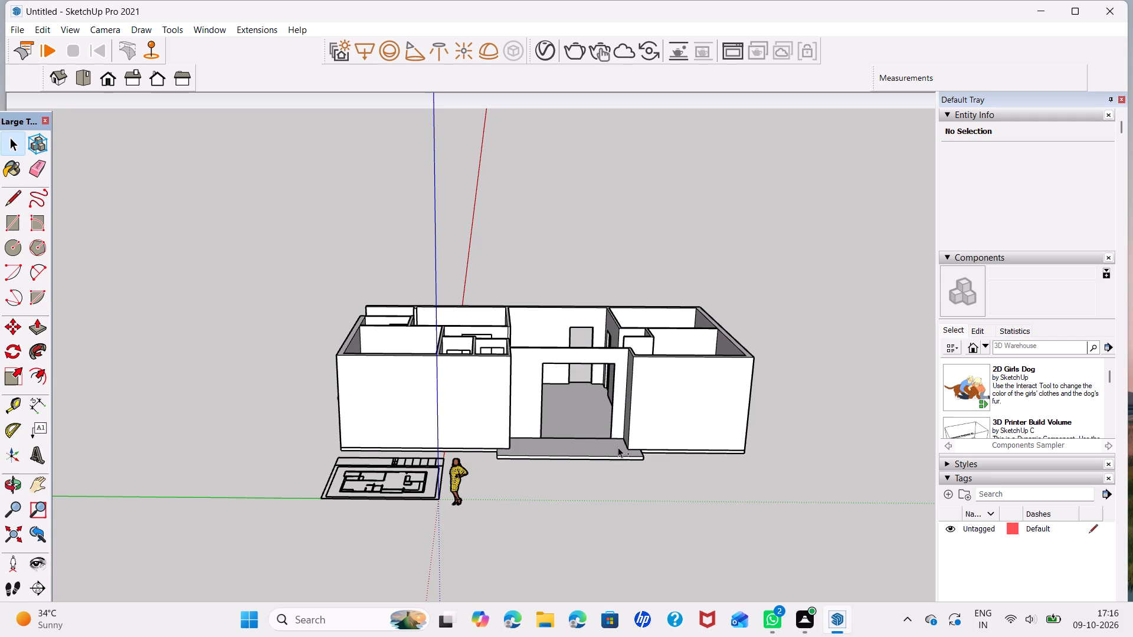
Select all the connected wall geometry of the house and make it a group.
middle_click_drag(618, 386, 646, 636)
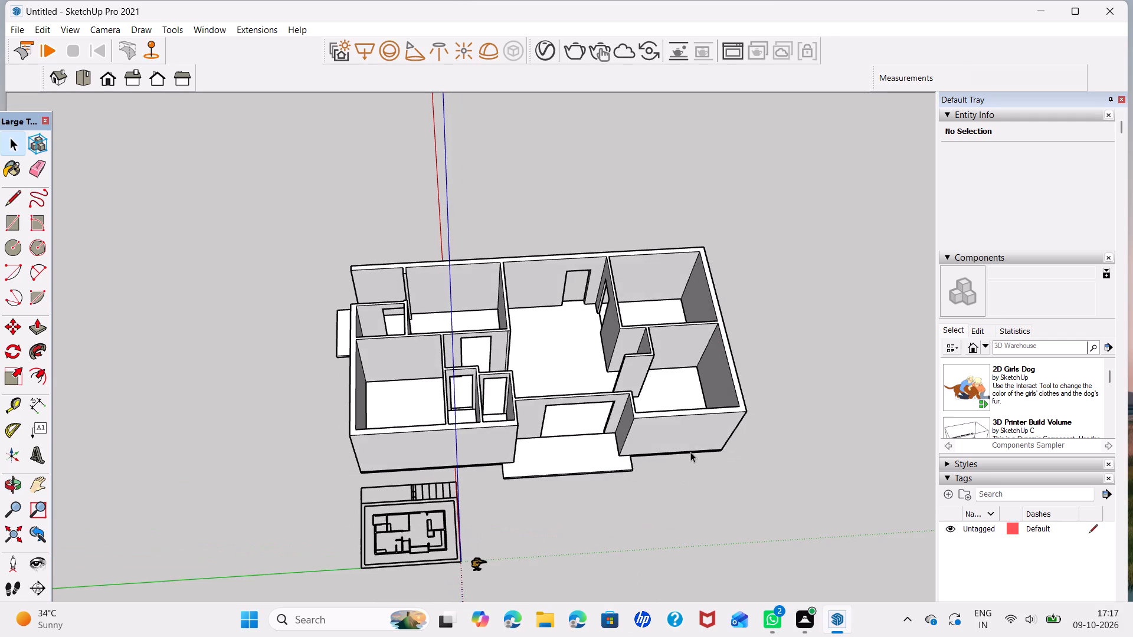
triple_click(677, 439)
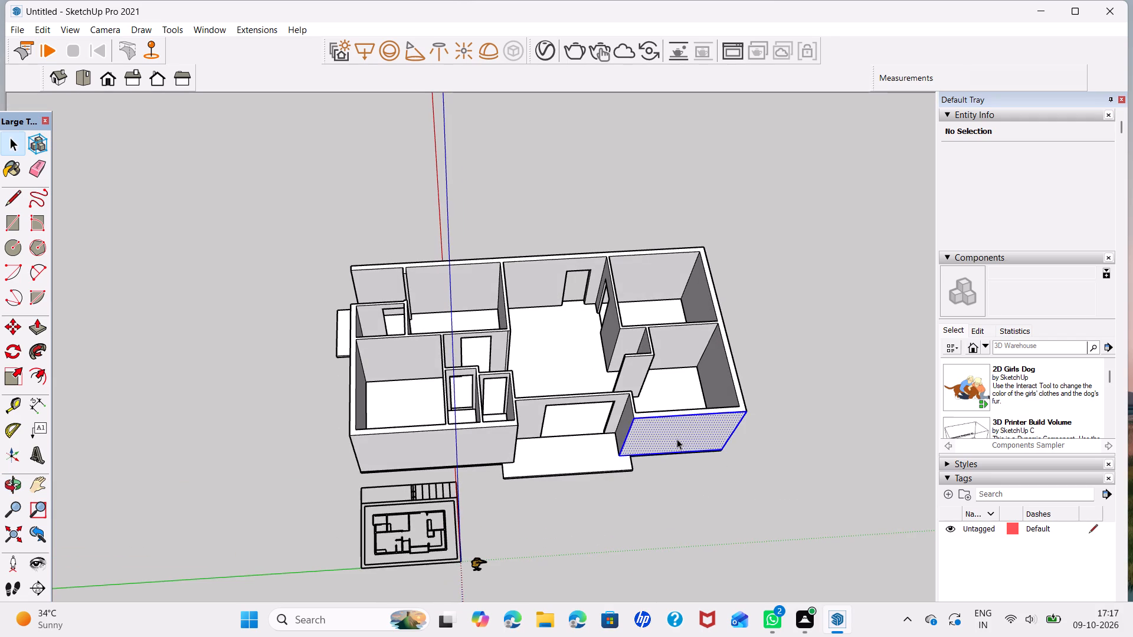
right_click_drag(677, 439, 668, 454)
left_click(762, 293)
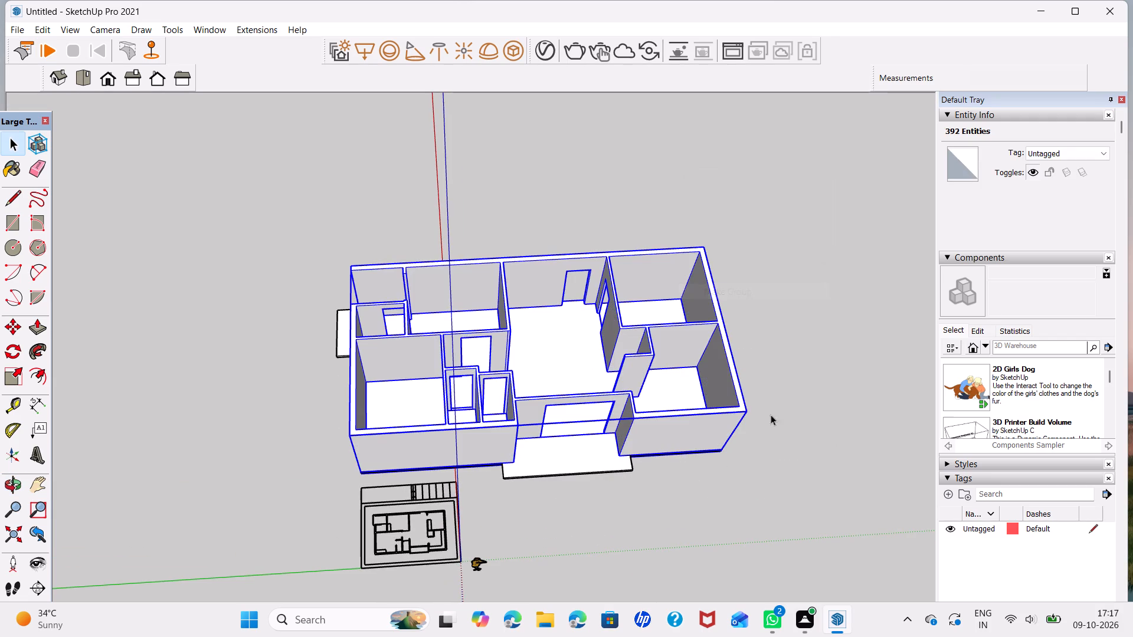
left_click(789, 444)
Examine the grouped walls, door openings and floor of the bedrooms, bathrooms and hall from several angles.
middle_click_drag(643, 408, 928, 448)
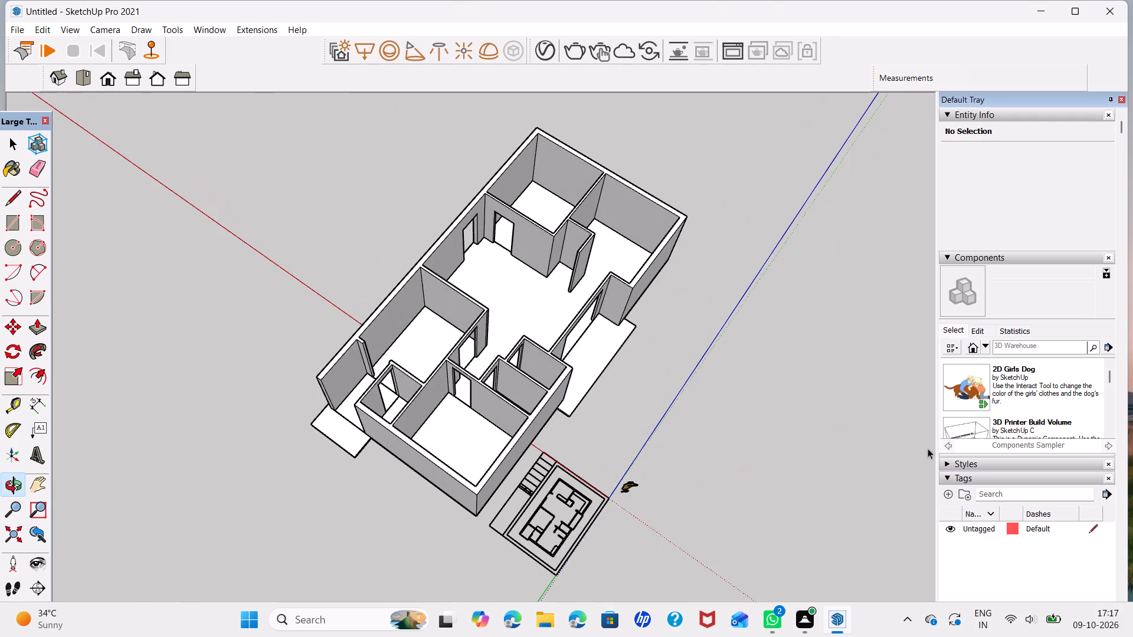
scroll(444, 386, "up", 3)
middle_click_drag(416, 421, 1011, 406)
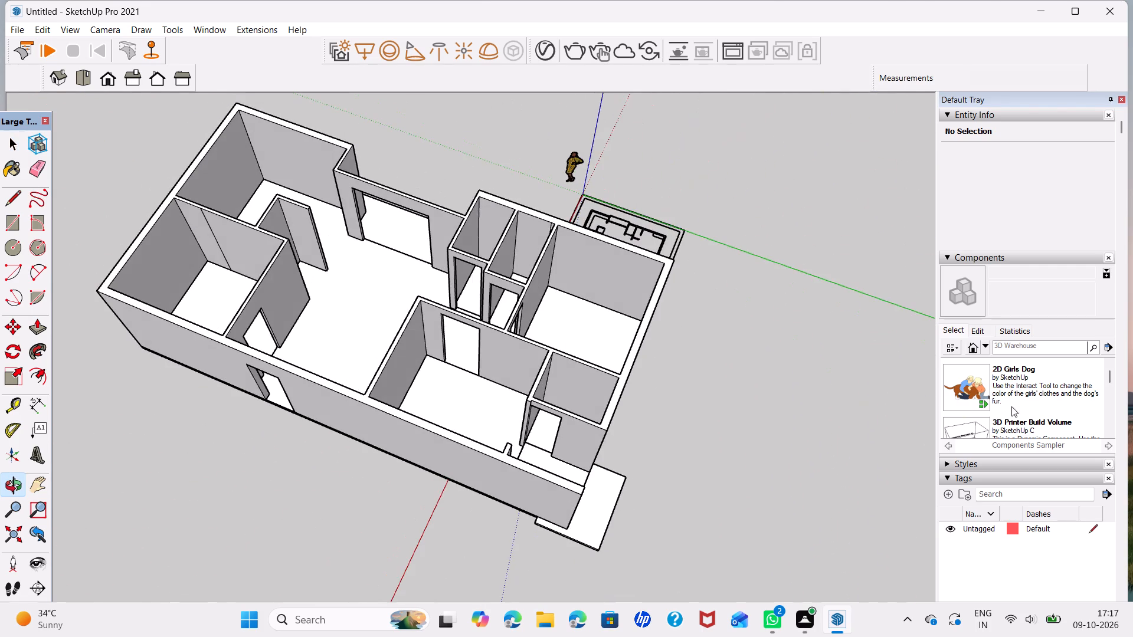
scroll(470, 400, "up", 2)
middle_click_drag(466, 393, 663, 450)
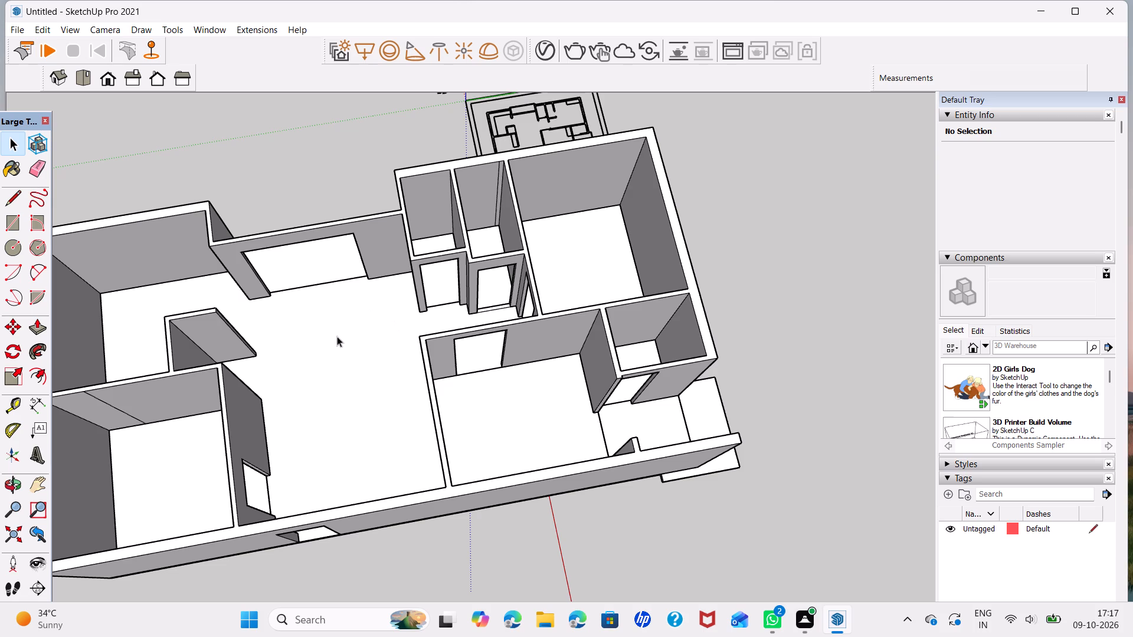
scroll(541, 242, "up", 1)
middle_click_drag(476, 317, 718, 343)
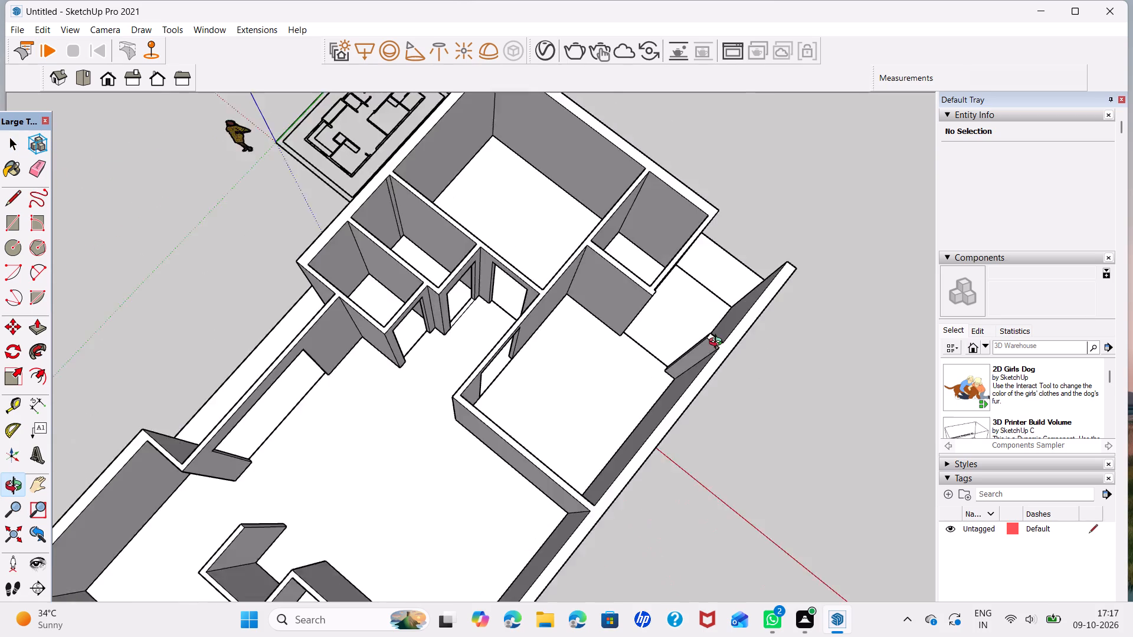
middle_click_drag(718, 343, 859, 316)
scroll(411, 228, "up", 3)
middle_click_drag(398, 257, 415, 323)
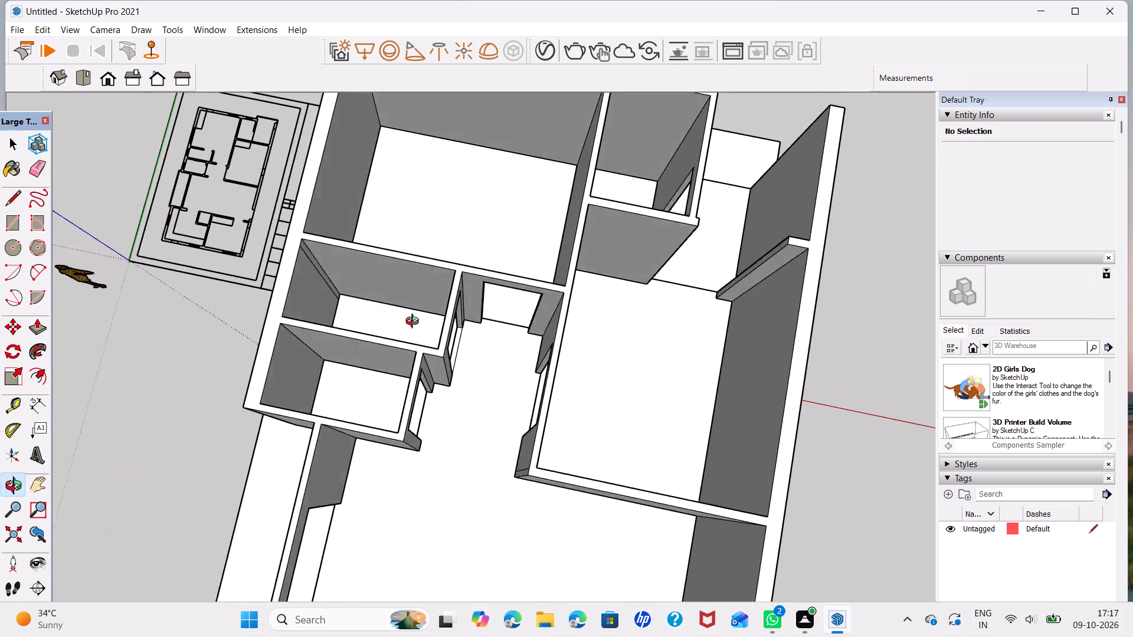
middle_click_drag(415, 323, 615, 387)
middle_click_drag(385, 357, 579, 389)
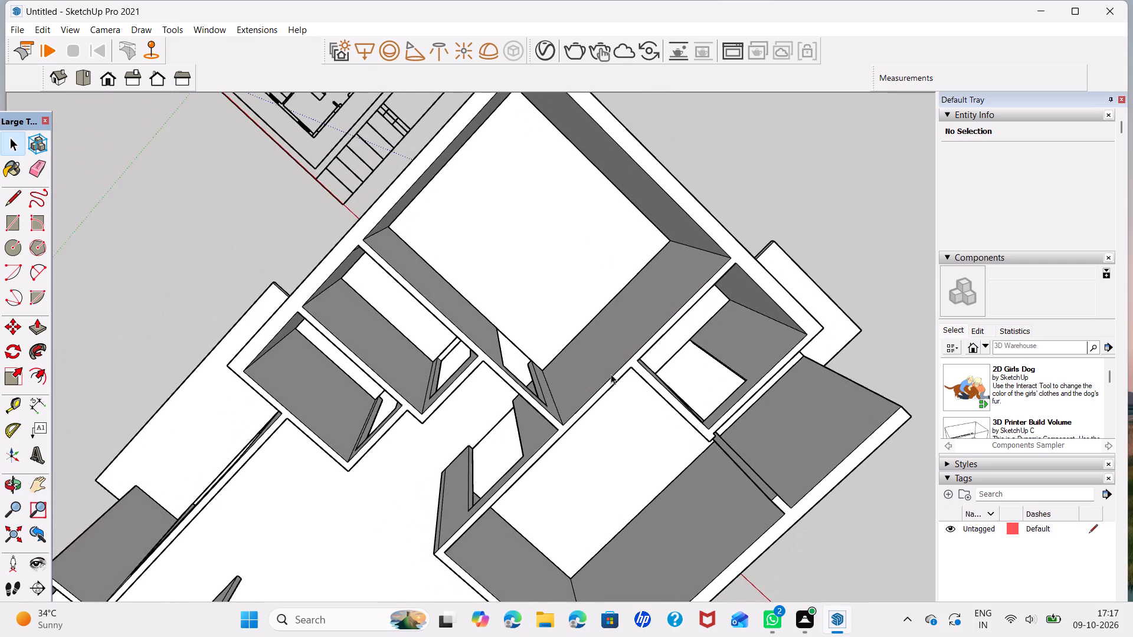
middle_click_drag(698, 333, 429, 290)
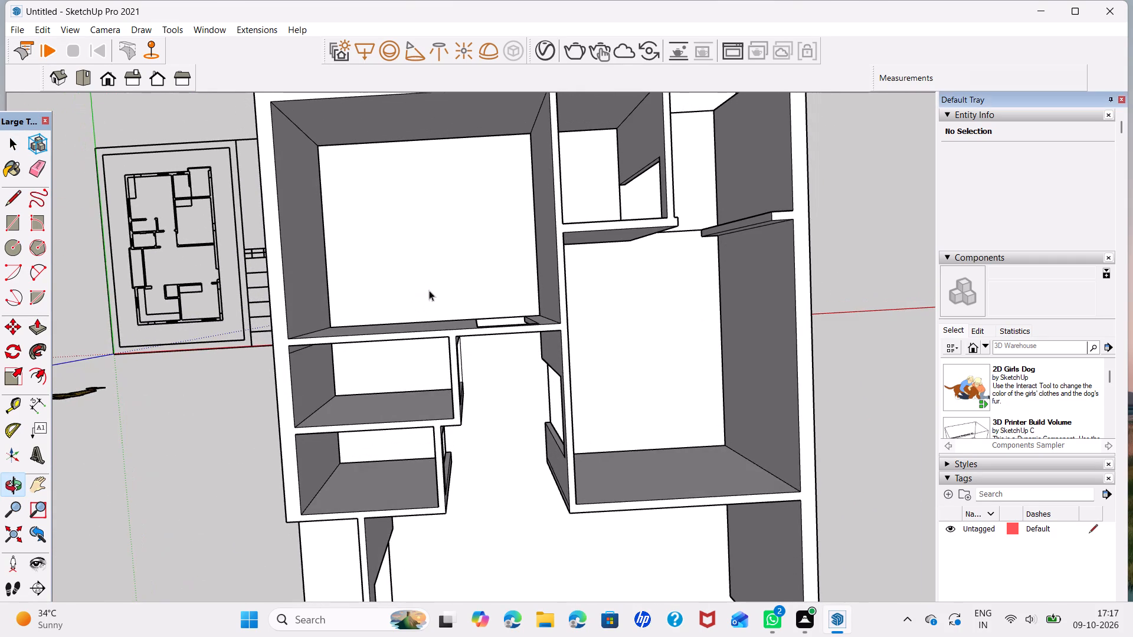
Draw a rectangle about 5' 9" by 2' 6" on the floor in the large corner bedroom's outer corner.
key("r")
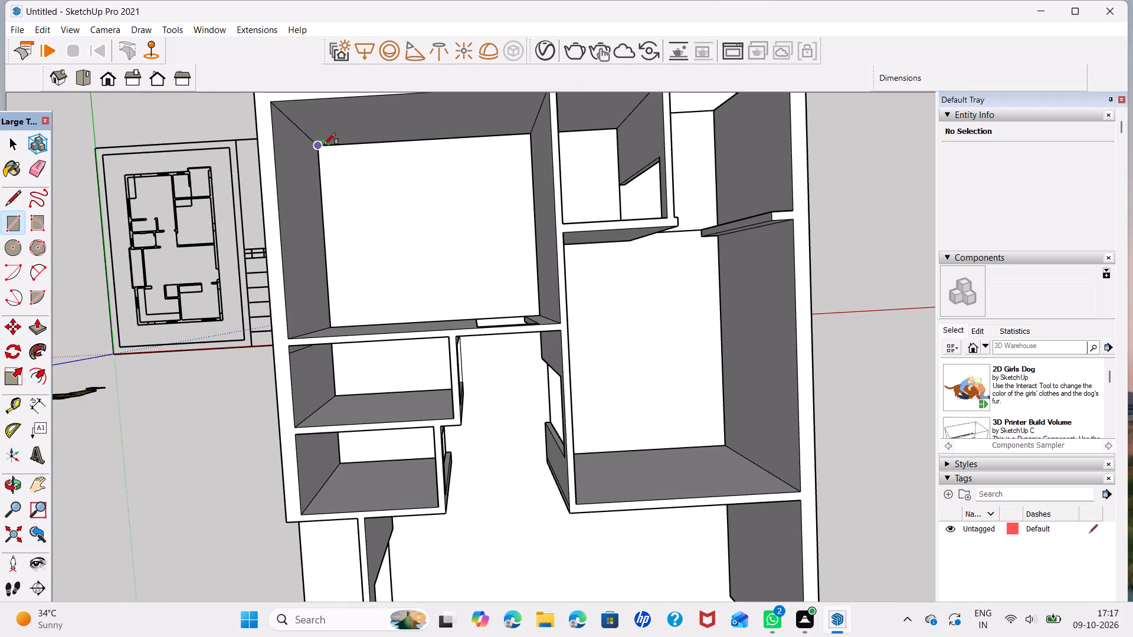
left_click(321, 145)
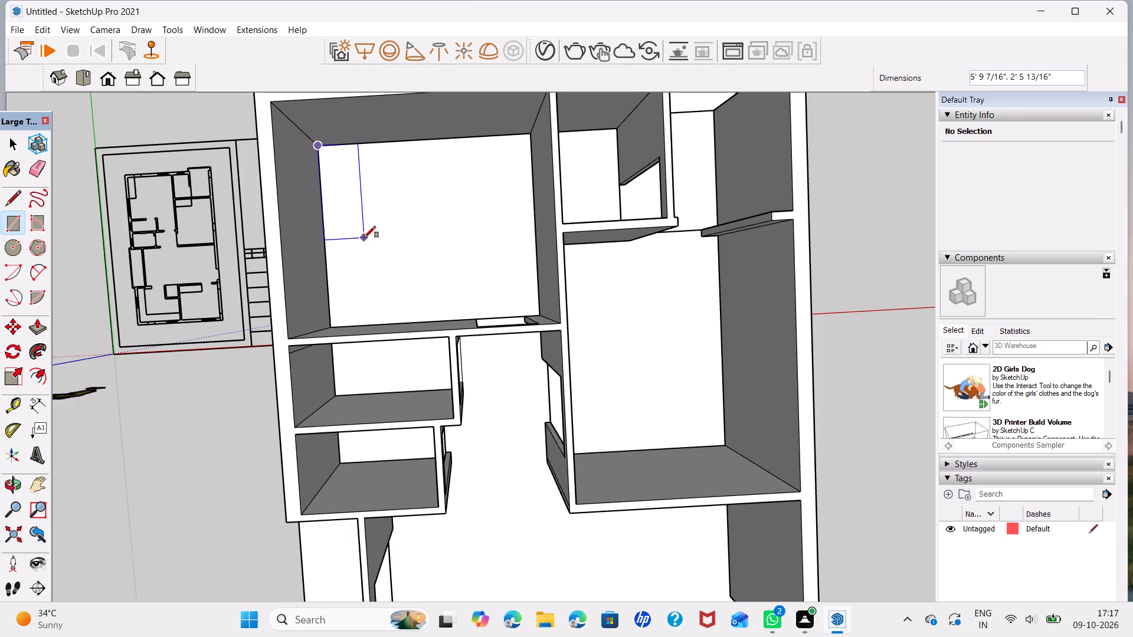
left_click(364, 238)
key("space")
Extrude the bedroom's corner rectangle upward 7' with Push/Pull.
left_click(353, 223)
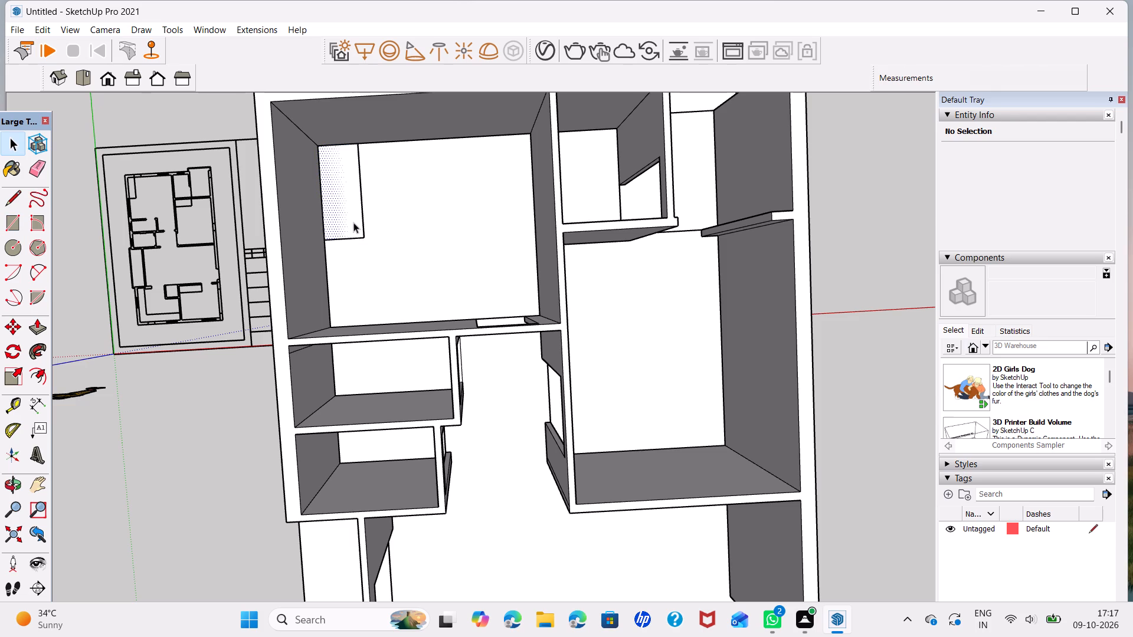
key("p")
left_click(353, 222)
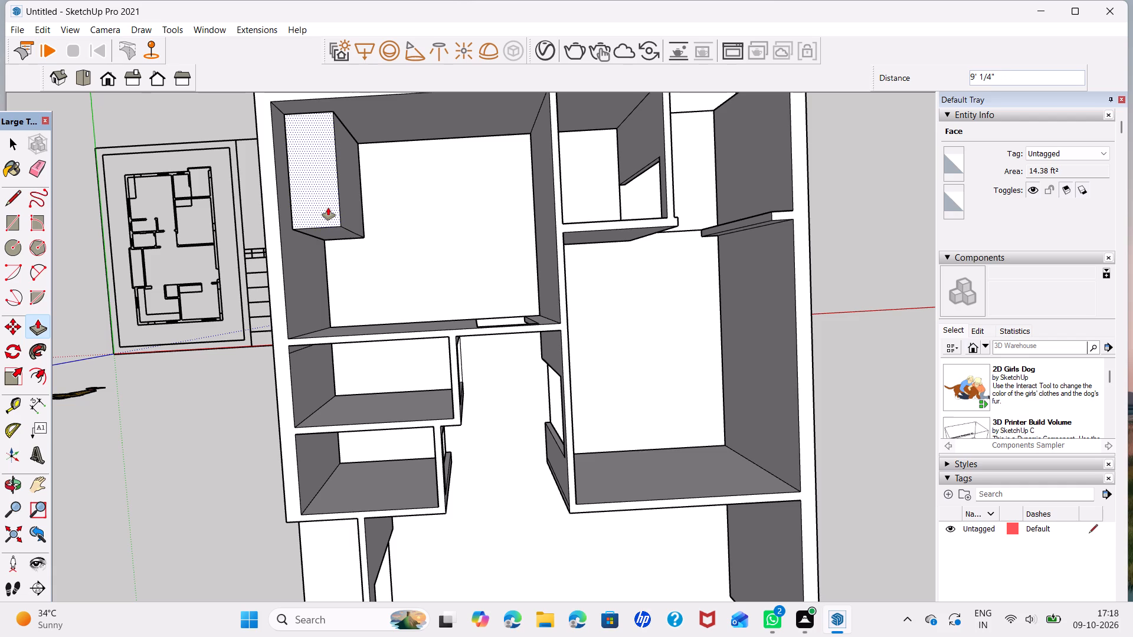
type("7'")
key("Return")
key("space")
Select the whole extruded box in the large corner bedroom and make it a group.
middle_click_drag(416, 294, 261, 205)
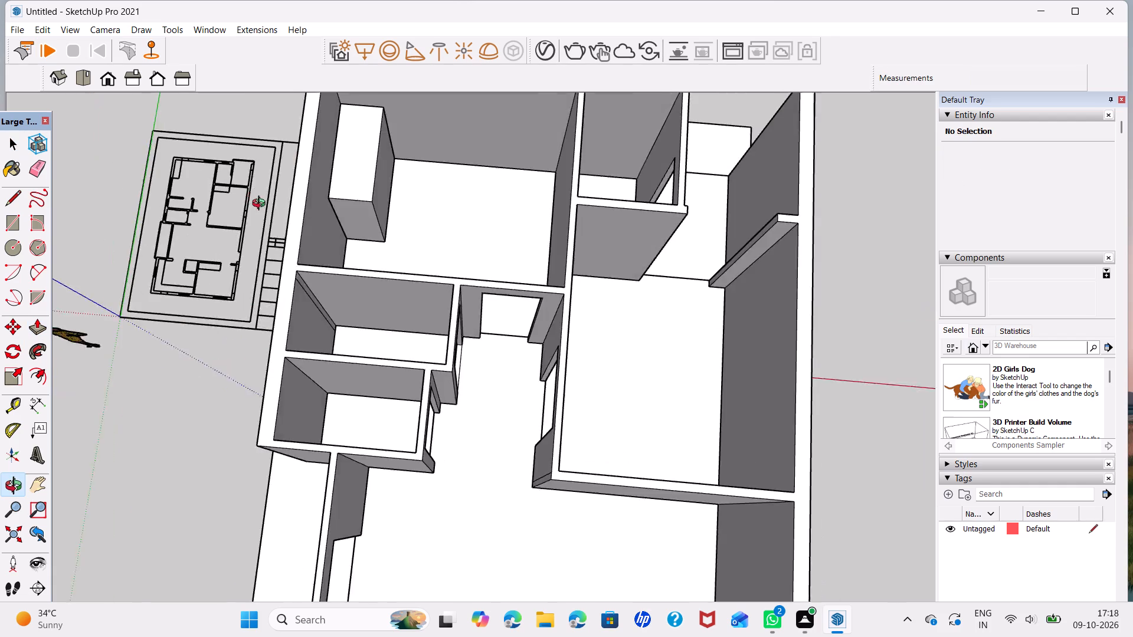
middle_click_drag(261, 205, 217, 135)
scroll(471, 230, "up", 4)
middle_click_drag(595, 314, 201, 271)
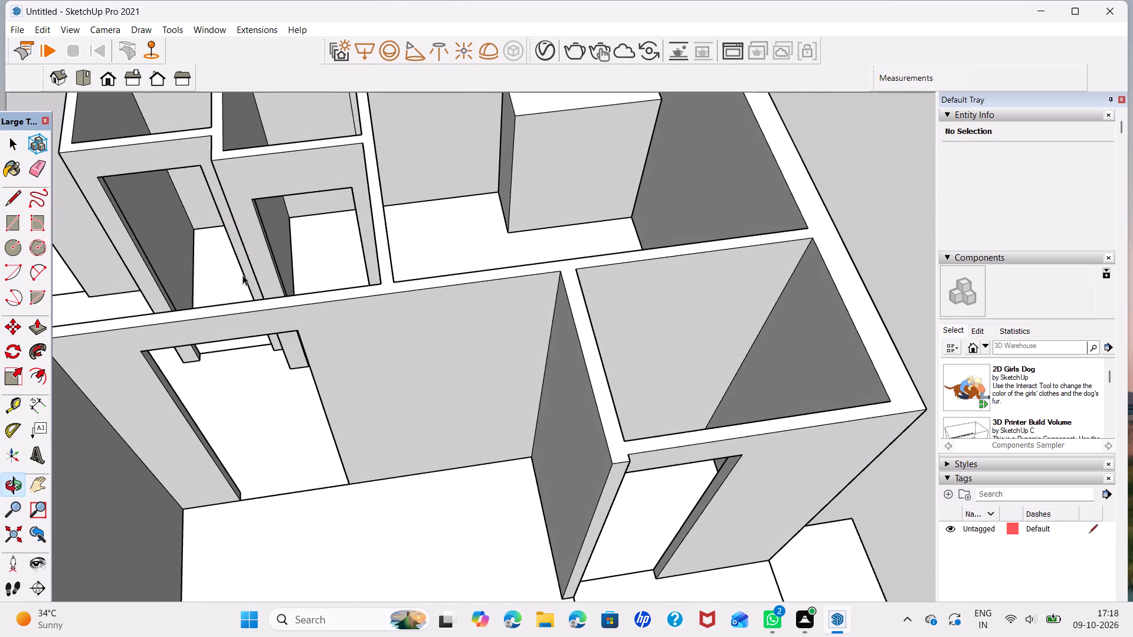
scroll(523, 184, "down", 2)
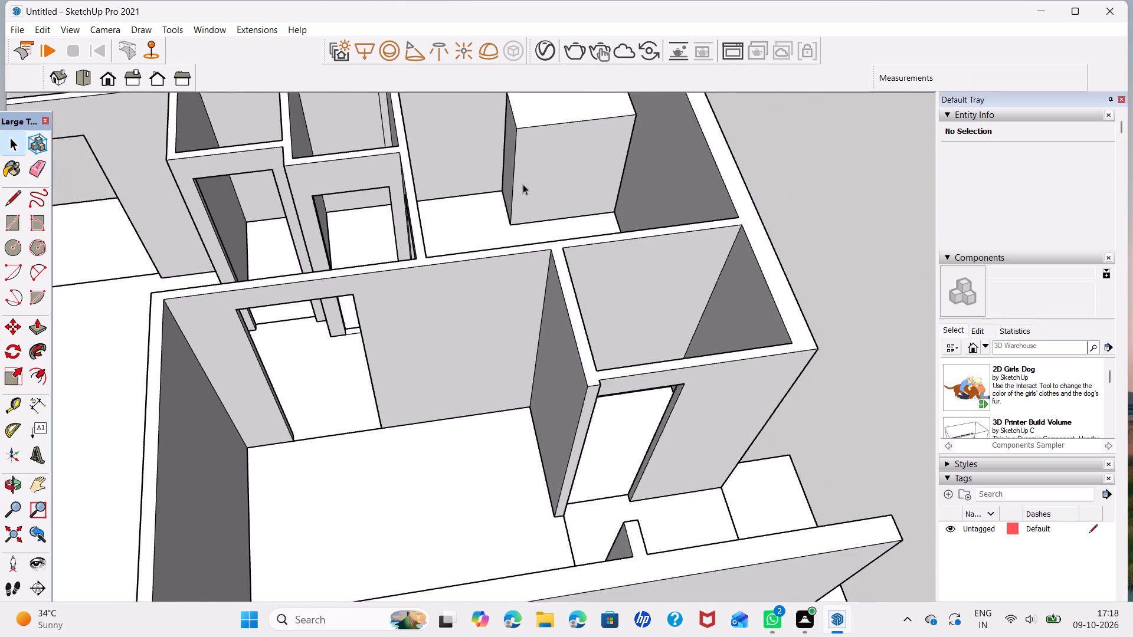
middle_click_drag(517, 217, 499, 144)
middle_click_drag(515, 206, 532, 357, "shift")
scroll(585, 214, "up", 1)
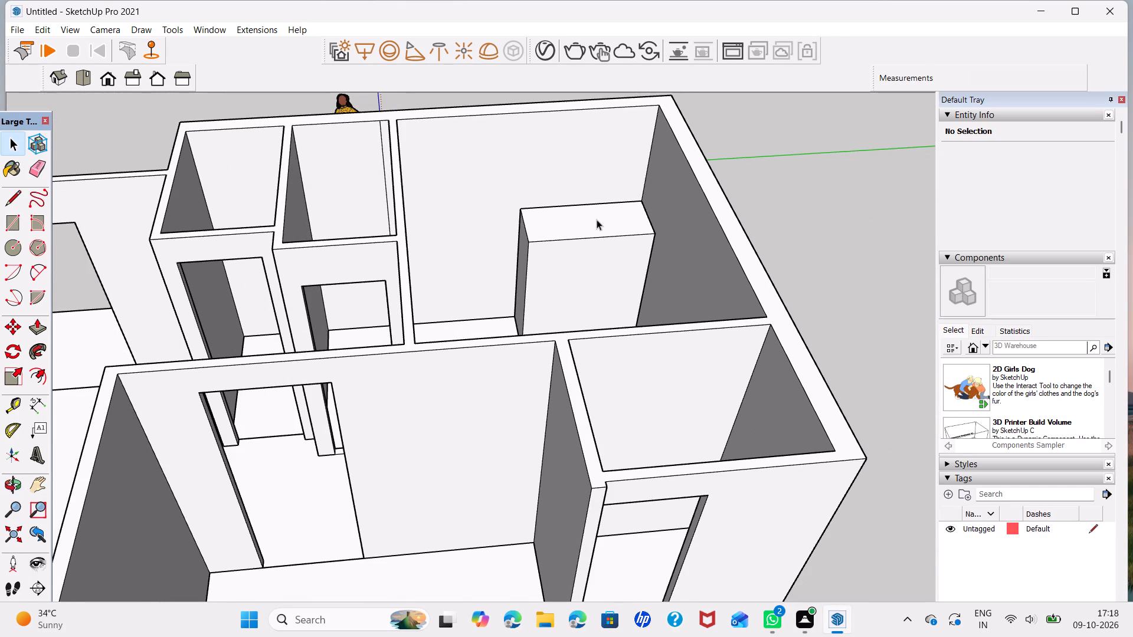
middle_click_drag(598, 258, 592, 245)
triple_click(587, 258)
right_click(587, 258)
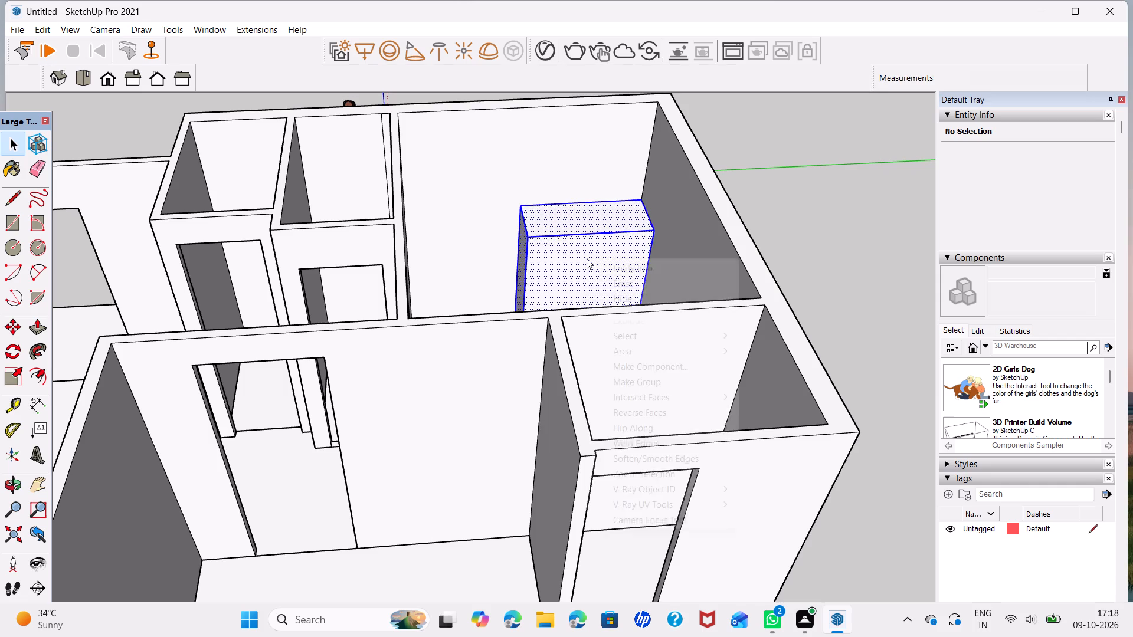
left_click(657, 385)
Move the grouped box by 1.5 across the bedroom floor, away from the outer wall along its long back side.
middle_click_drag(524, 259, 566, 303)
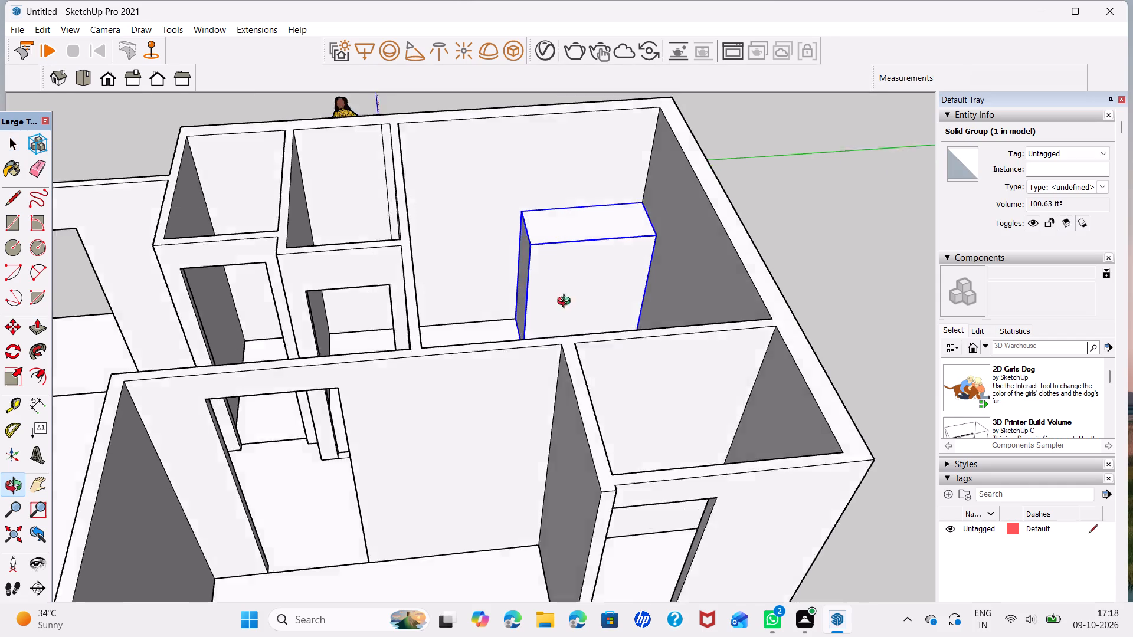
middle_click_drag(566, 303, 660, 307)
scroll(526, 317, "up", 3)
middle_click_drag(557, 303, 526, 369)
key("m")
left_click(543, 367)
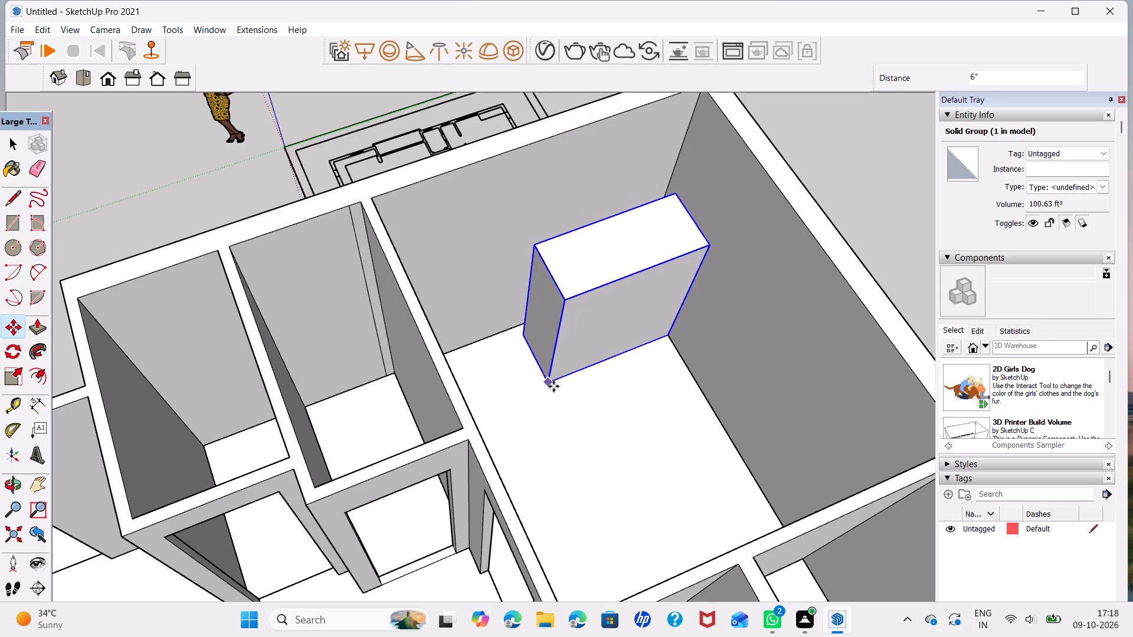
type("1.5")
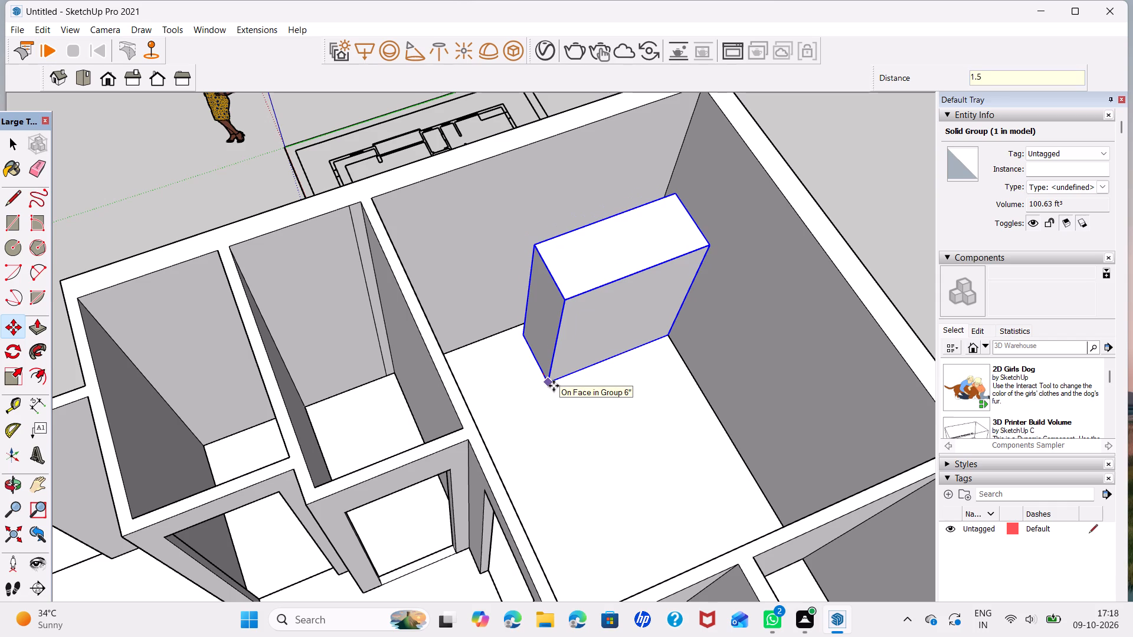
key("Return")
key("space")
Check the moved box's position against the bedroom walls and floor from several close angles.
scroll(500, 290, "up", 5)
middle_click_drag(531, 340, 593, 388)
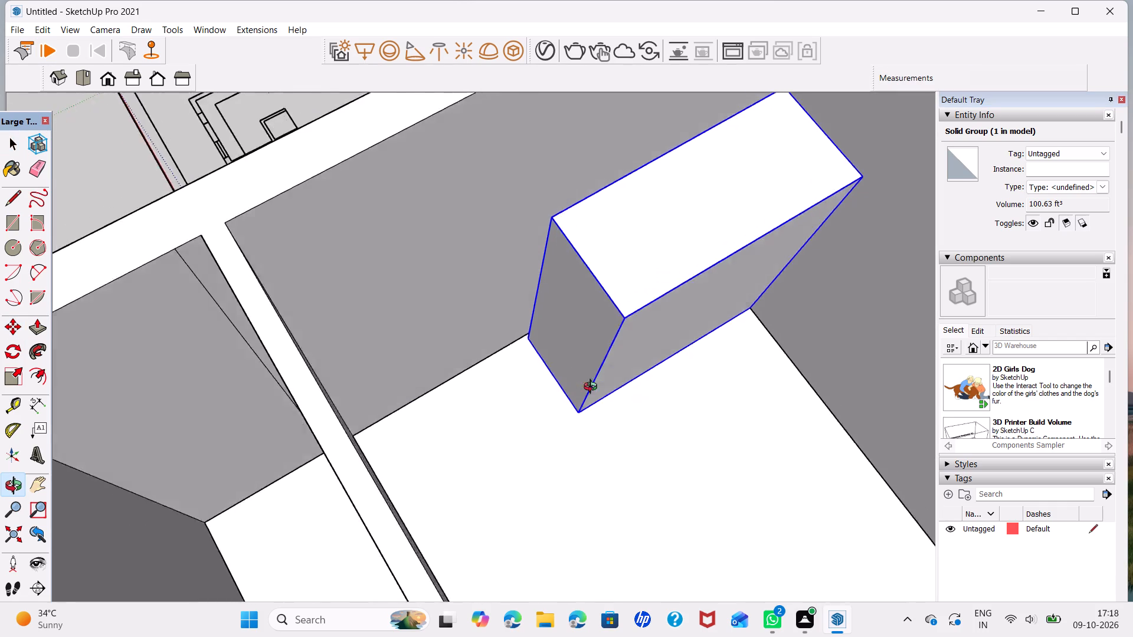
middle_click_drag(593, 388, 588, 385)
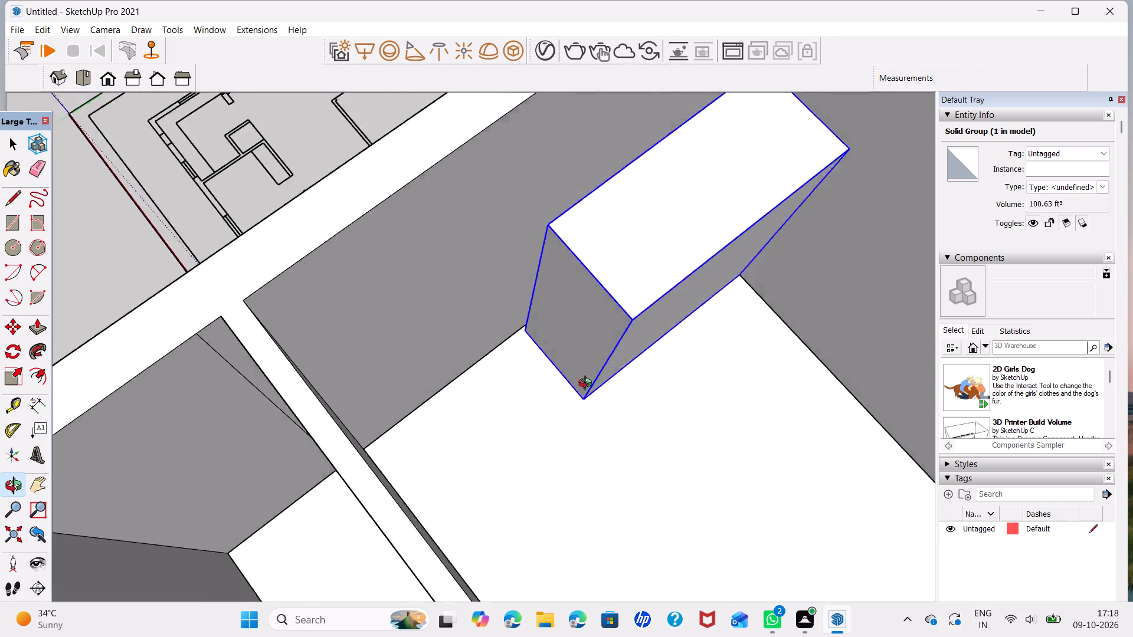
middle_click_drag(588, 385, 460, 225)
scroll(643, 356, "up", 2)
middle_click_drag(678, 386, 567, 377)
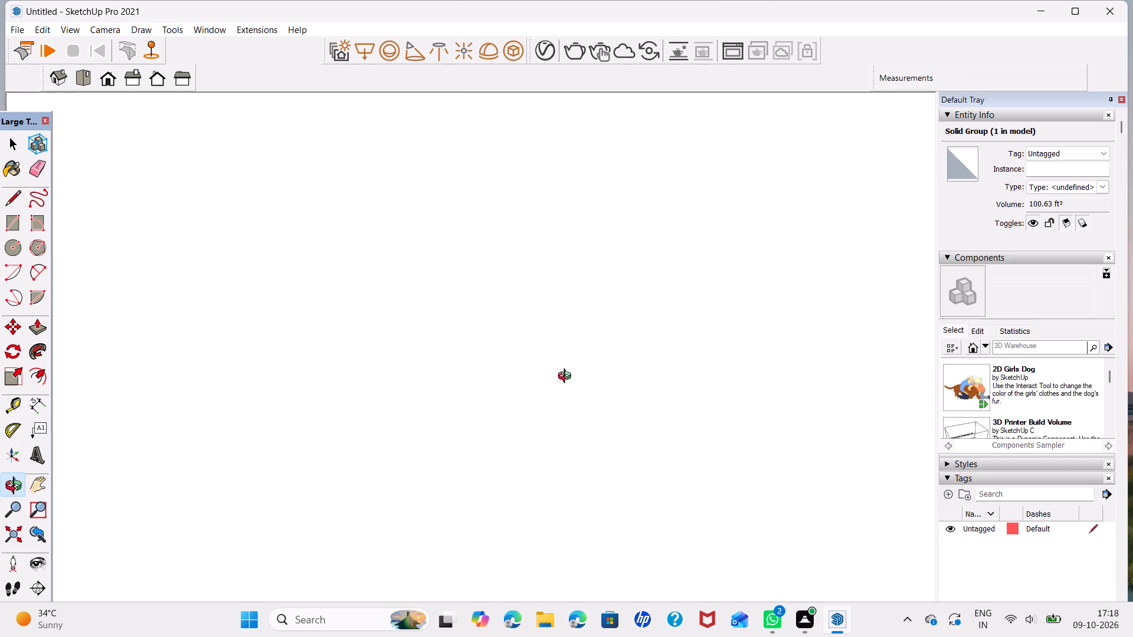
middle_click_drag(567, 377, 594, 398)
scroll(594, 398, "down", 1)
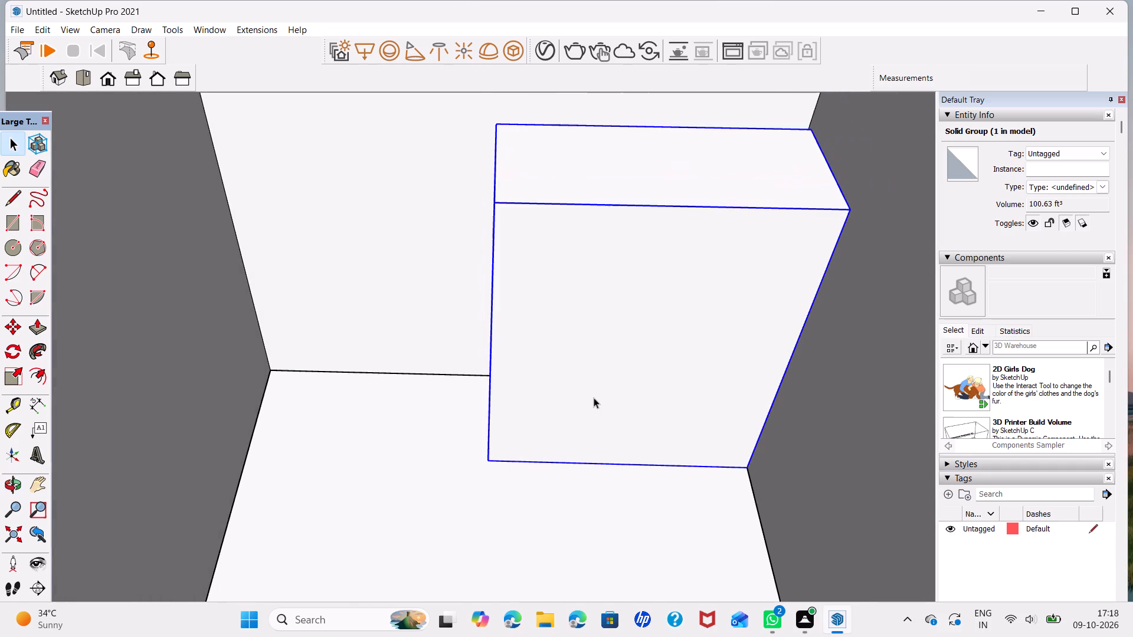
middle_click_drag(600, 416, 579, 425)
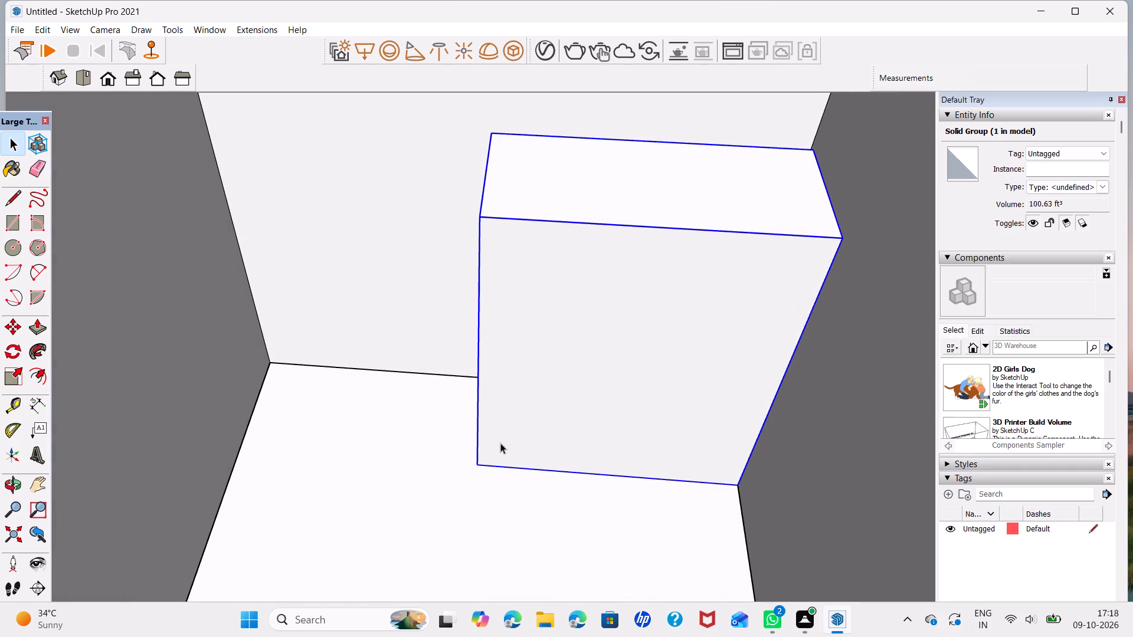
Open the box group for editing and copy its upper front edge 2' down the front face.
left_click(672, 219)
left_click(673, 228)
left_click(688, 227)
triple_click(693, 249)
left_click(699, 228)
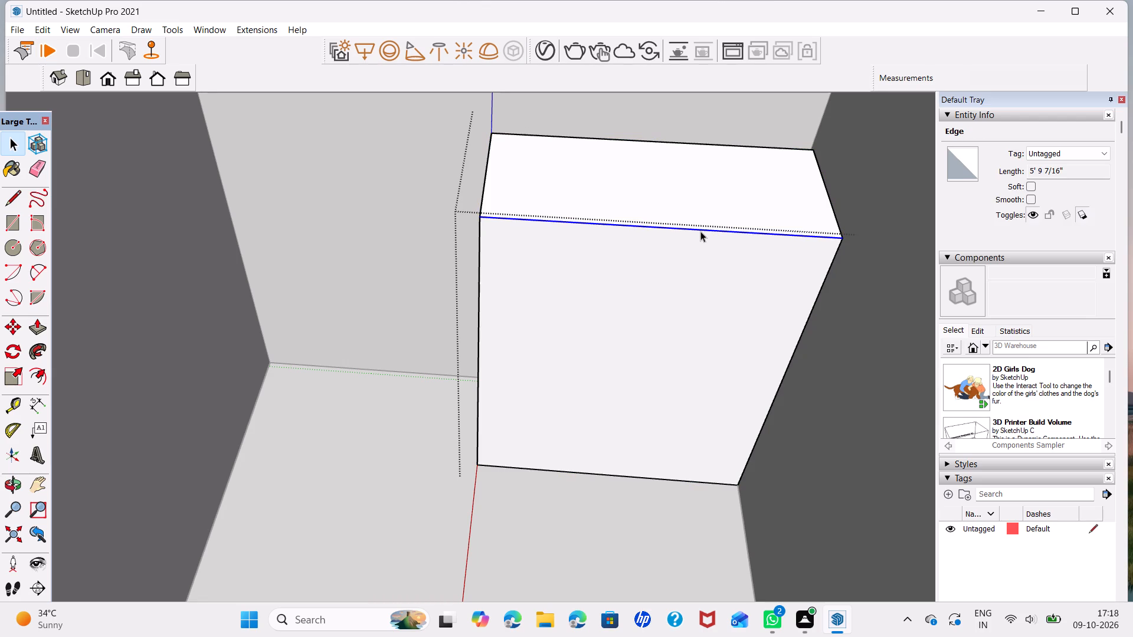
key("m")
left_click(839, 238)
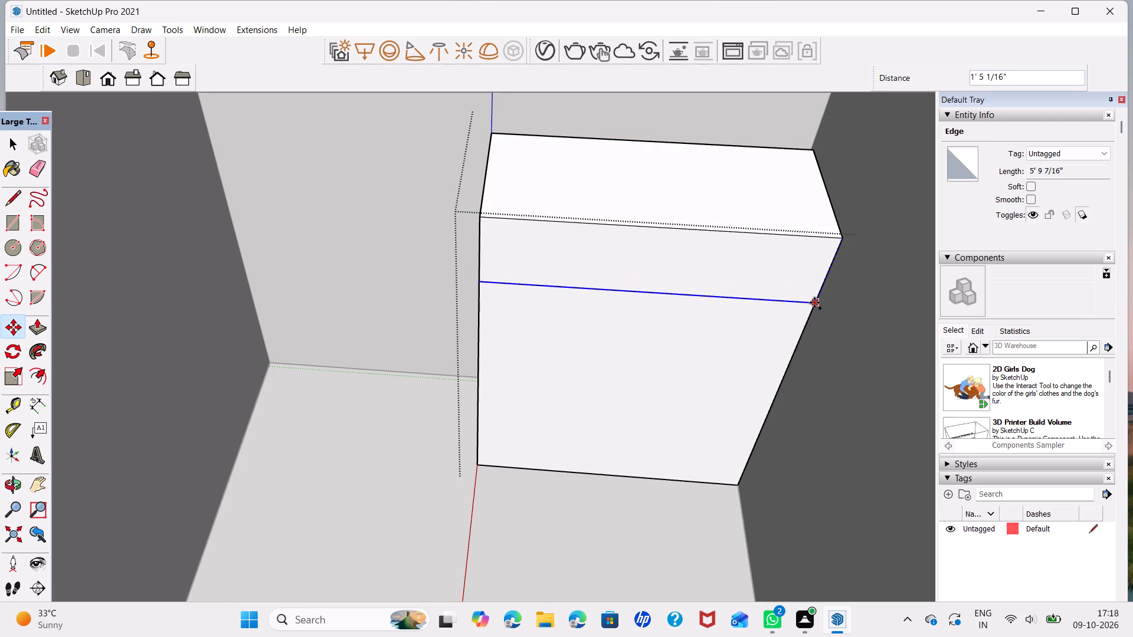
key("2")
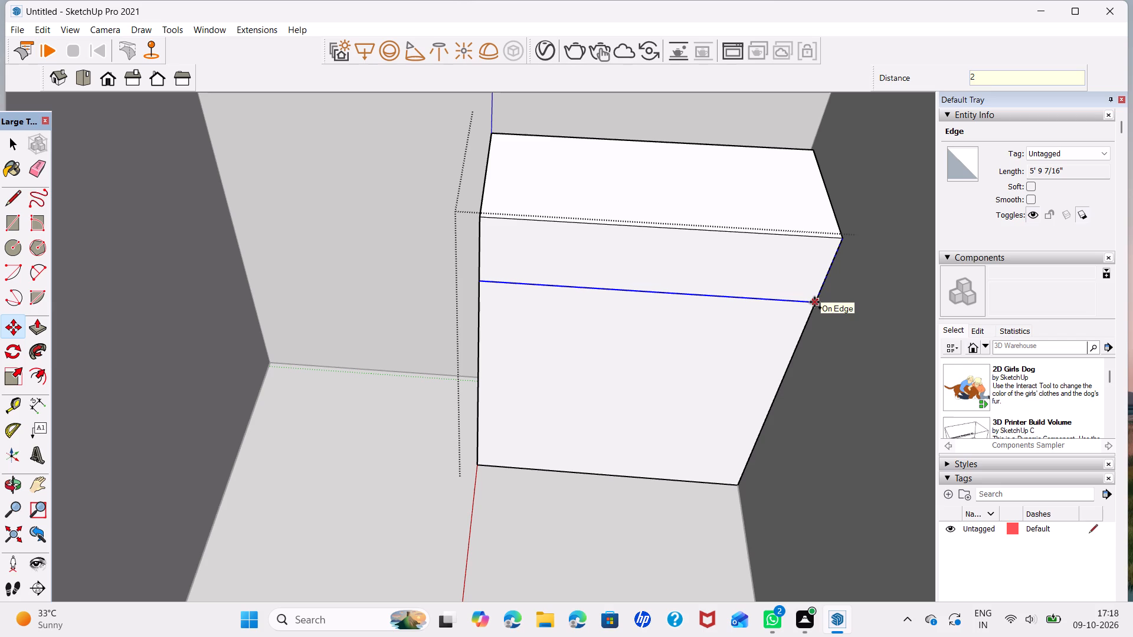
key("apostrophe")
key("Return")
key("space")
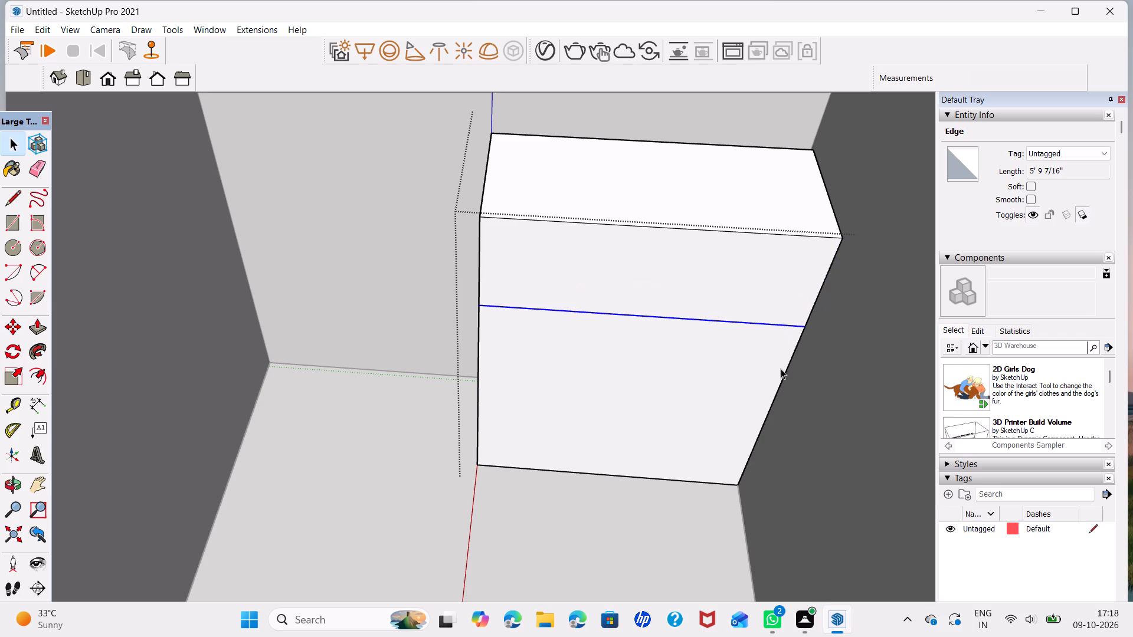
Array-copy the lower vertical side edge across the box's front face with /3, splitting the lower section into three equal panels.
middle_click_drag(780, 362, 774, 336)
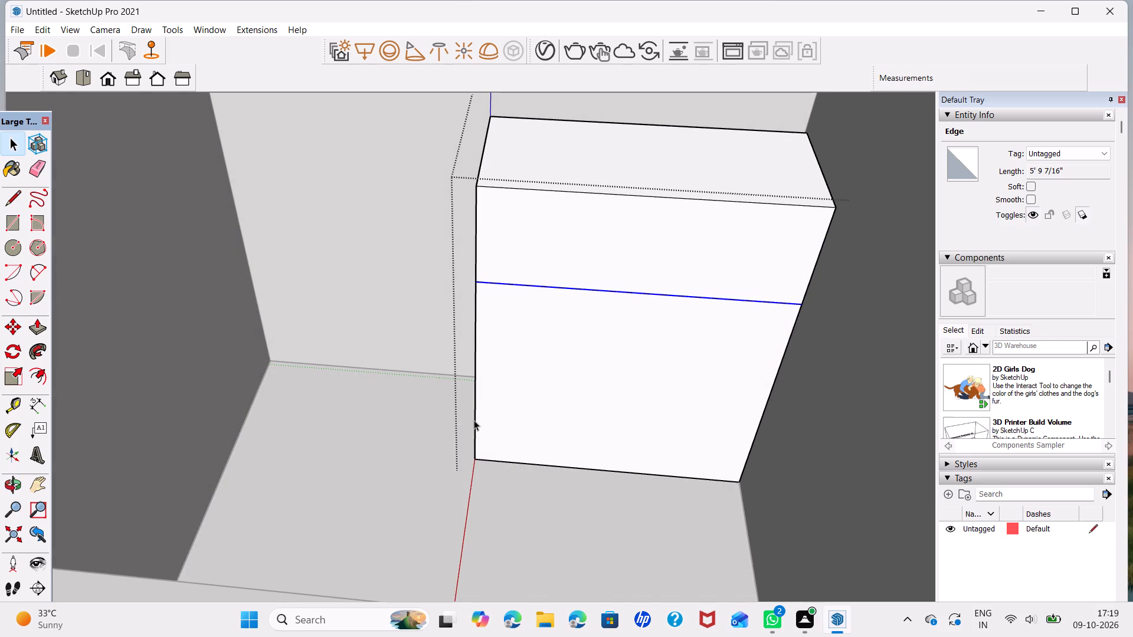
left_click(479, 424)
left_click(474, 423)
key("m")
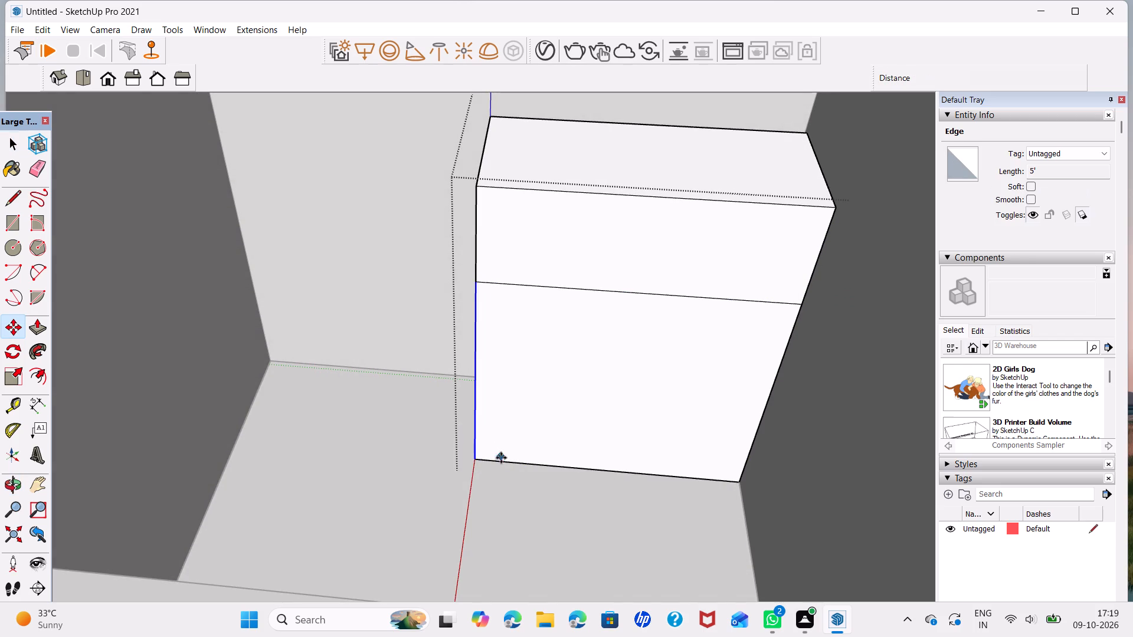
left_click(471, 459)
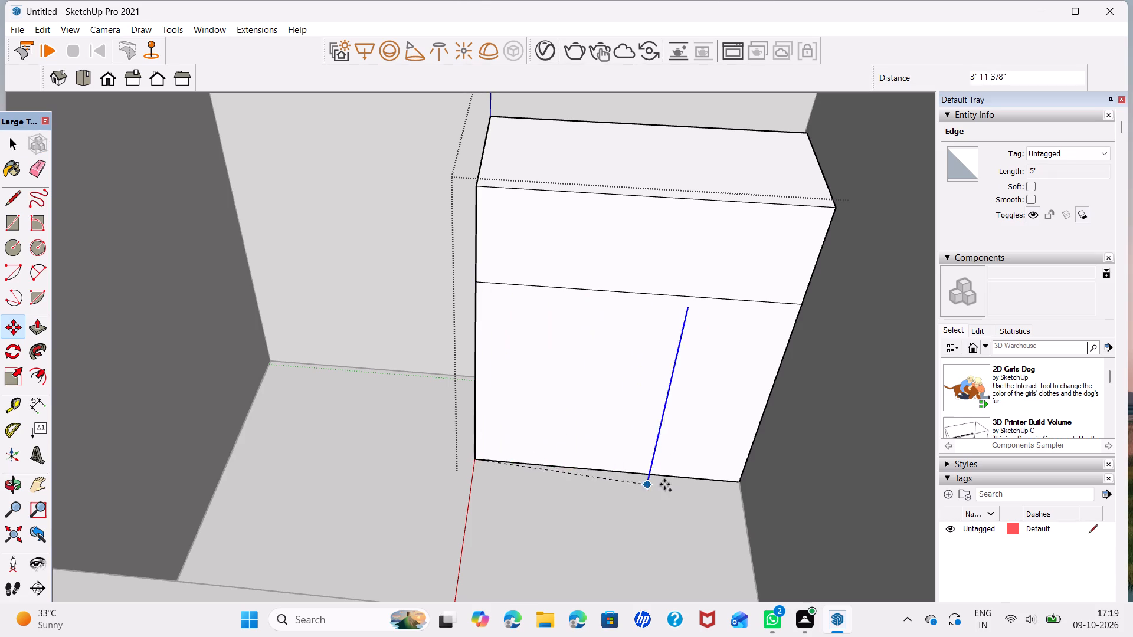
left_click(739, 487)
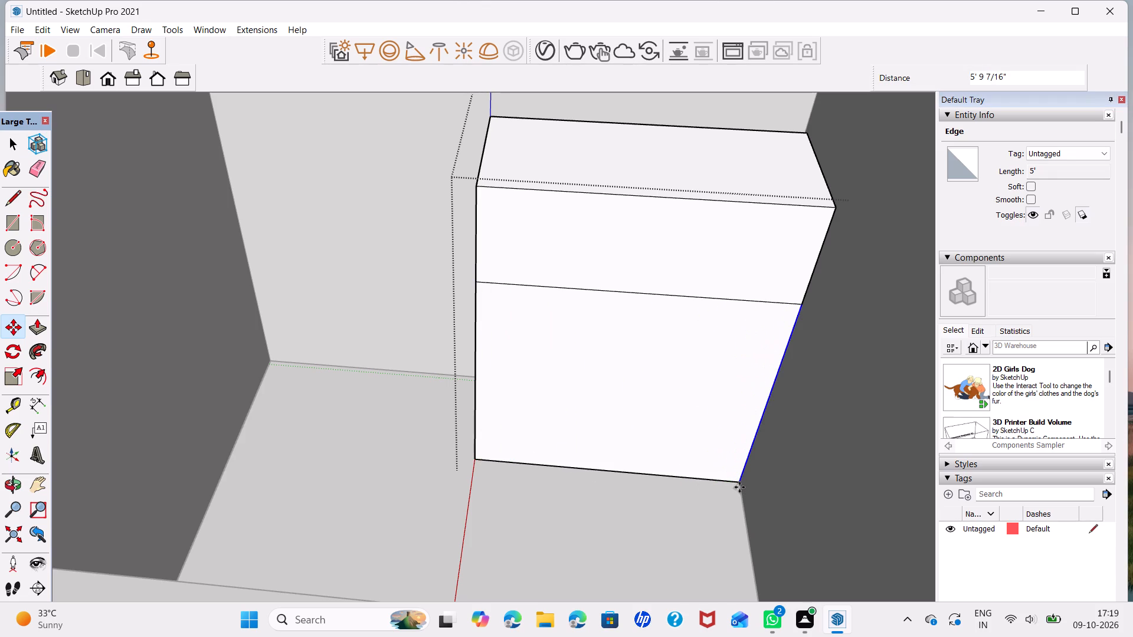
type("/3")
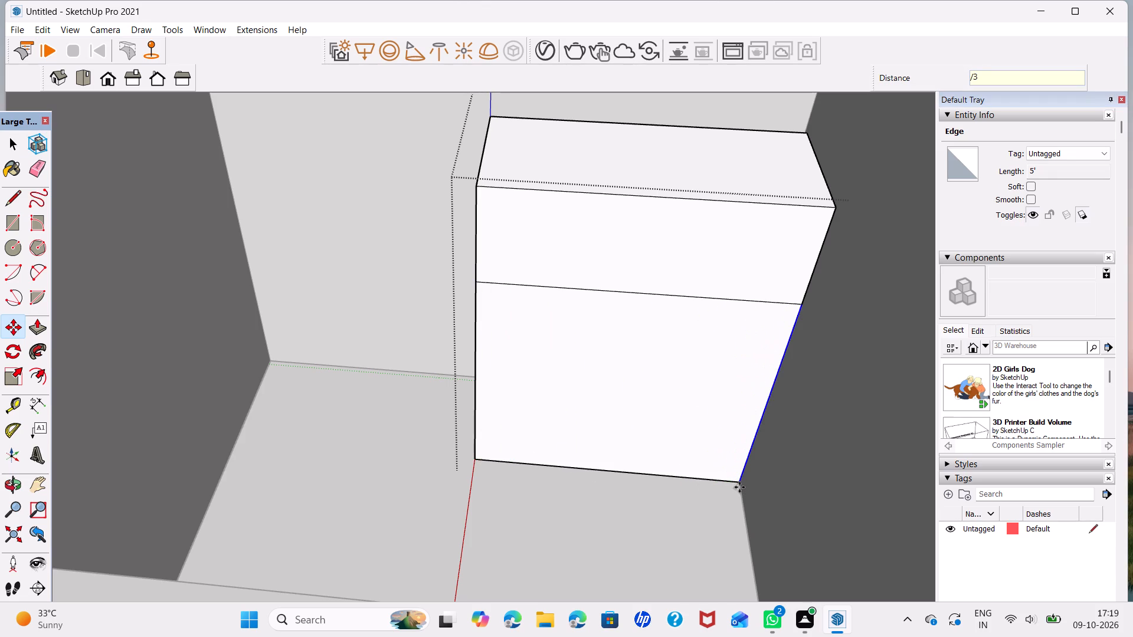
key("Return")
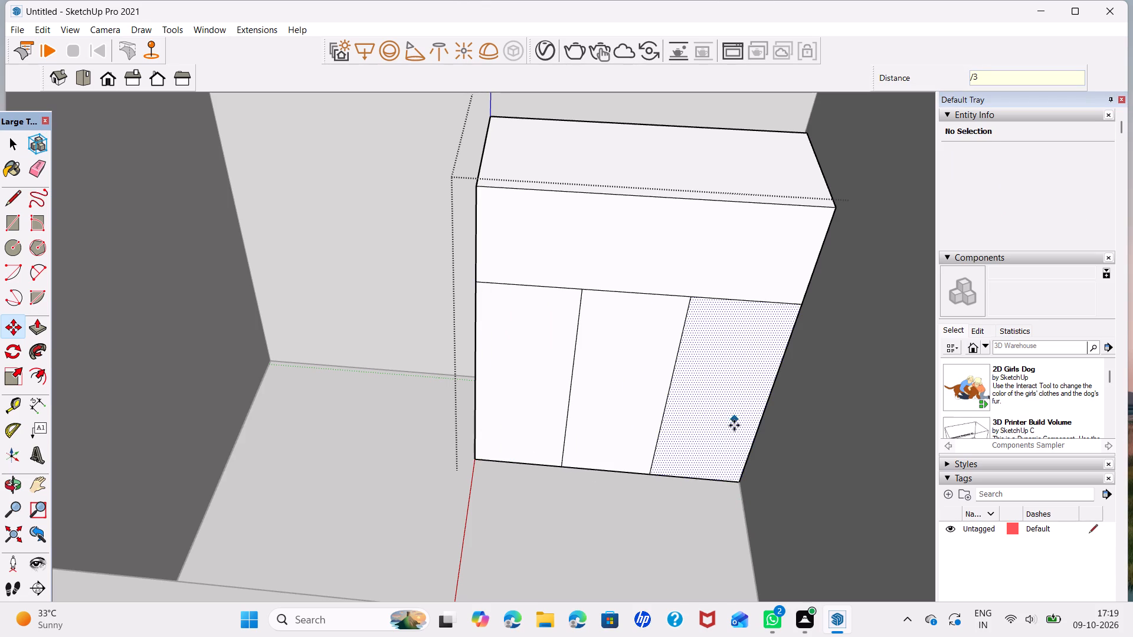
key("space")
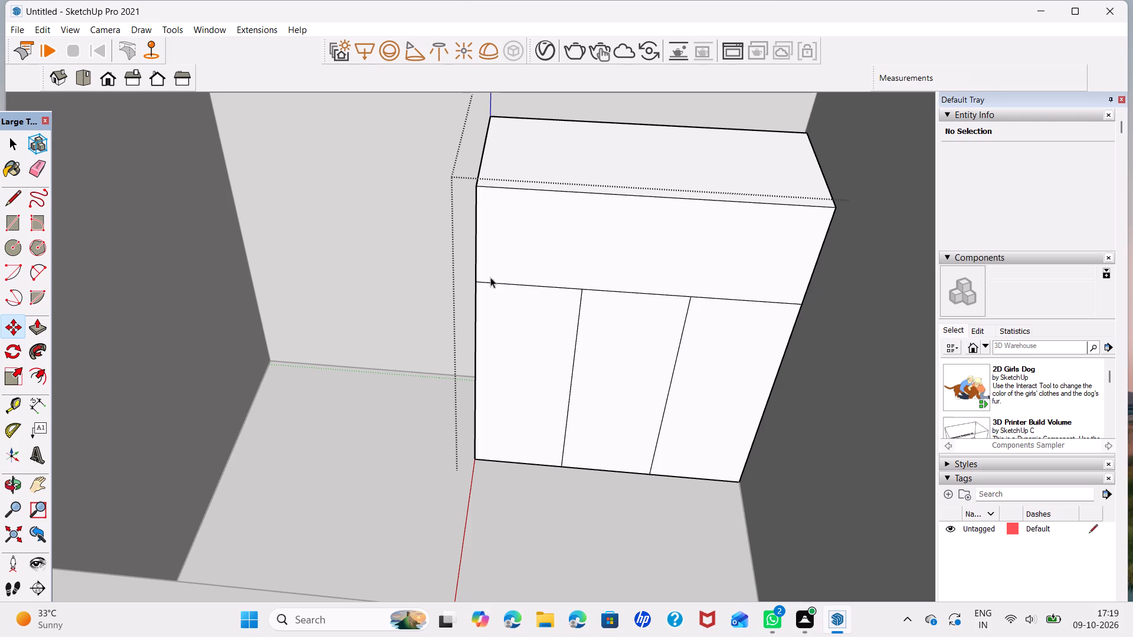
Array-copy the short upper vertical side edge across the front face with /4, splitting the upper band into four equal panels.
left_click(477, 265)
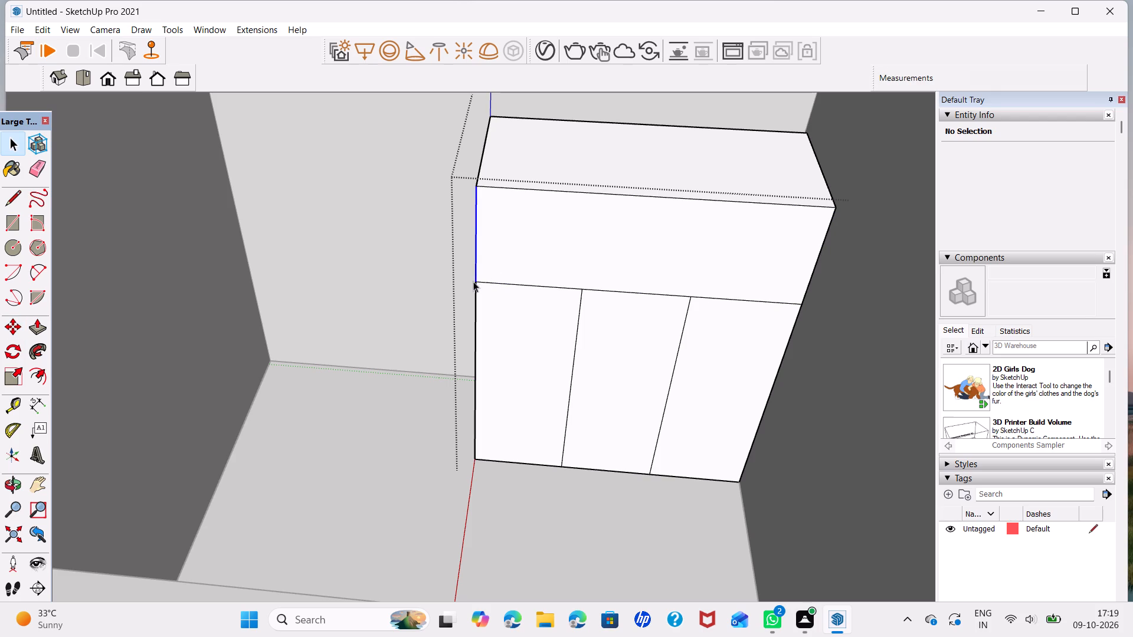
key("m")
left_click(476, 282)
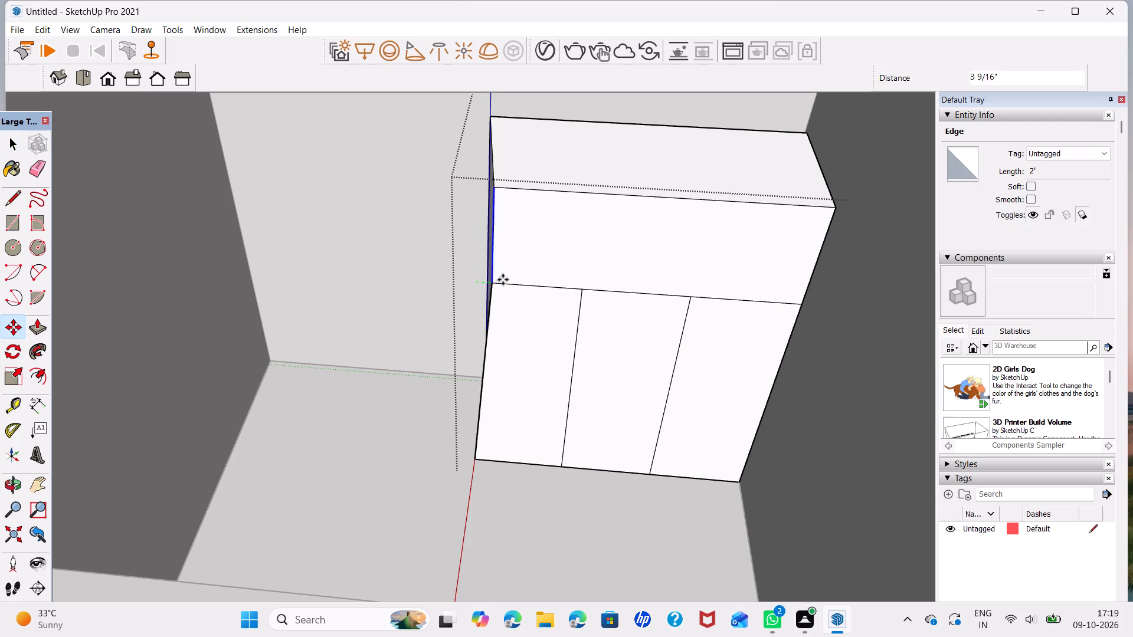
left_click(801, 307)
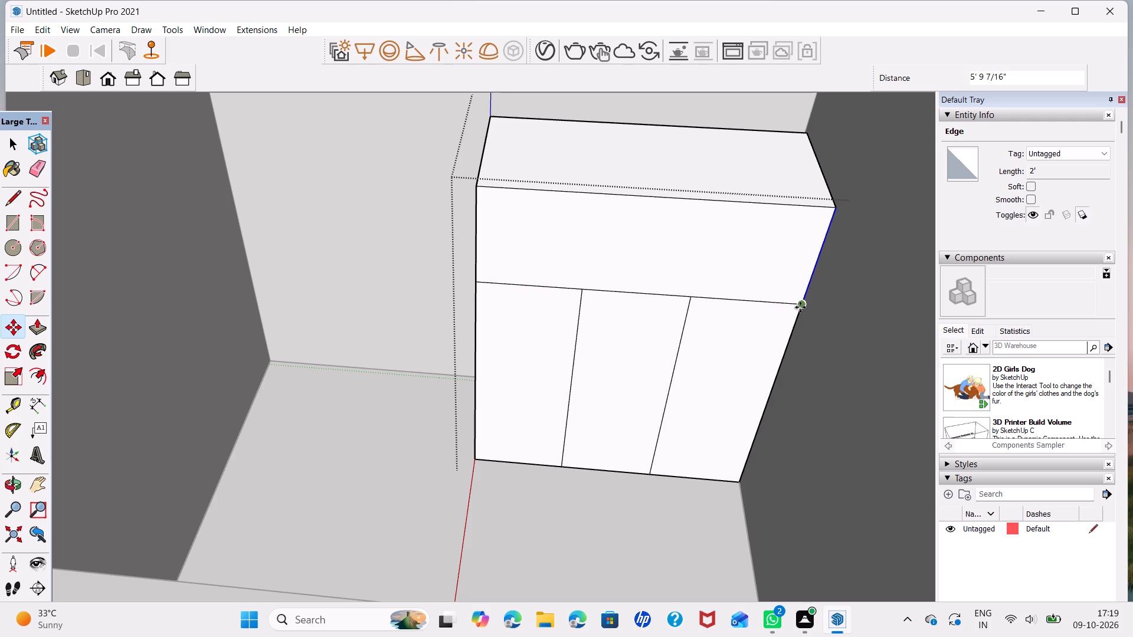
type("/4")
key("Return")
key("space")
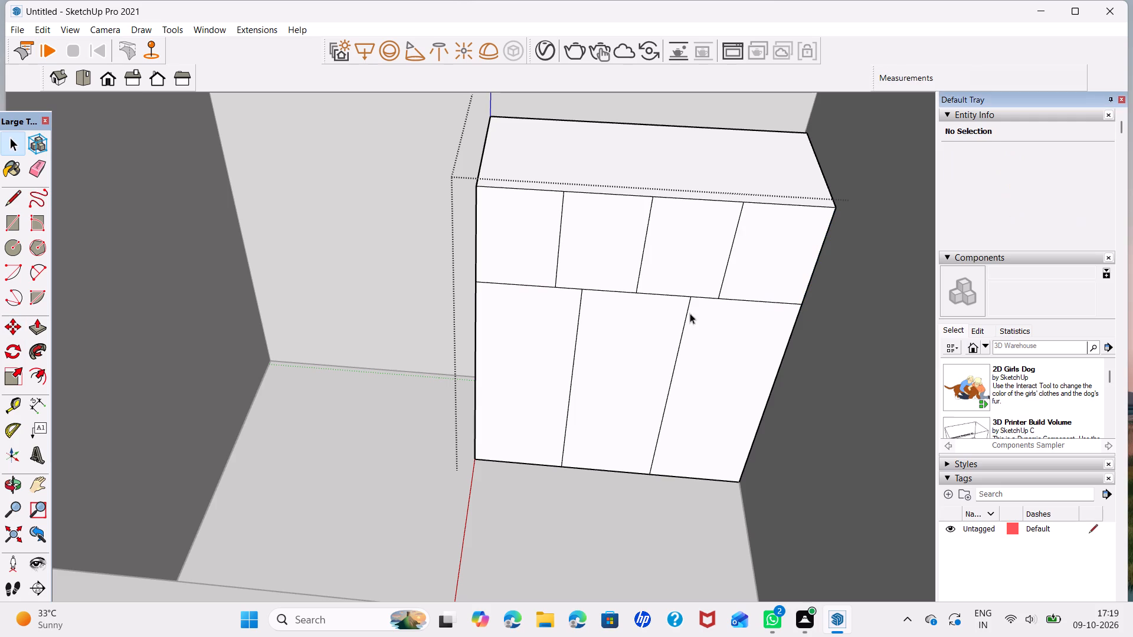
Copy the upper band's first divider nearest the red axis 0.2" towards the second divider, and copy that line 0.4" back the other way.
scroll(558, 244, "up", 2)
left_click(558, 244)
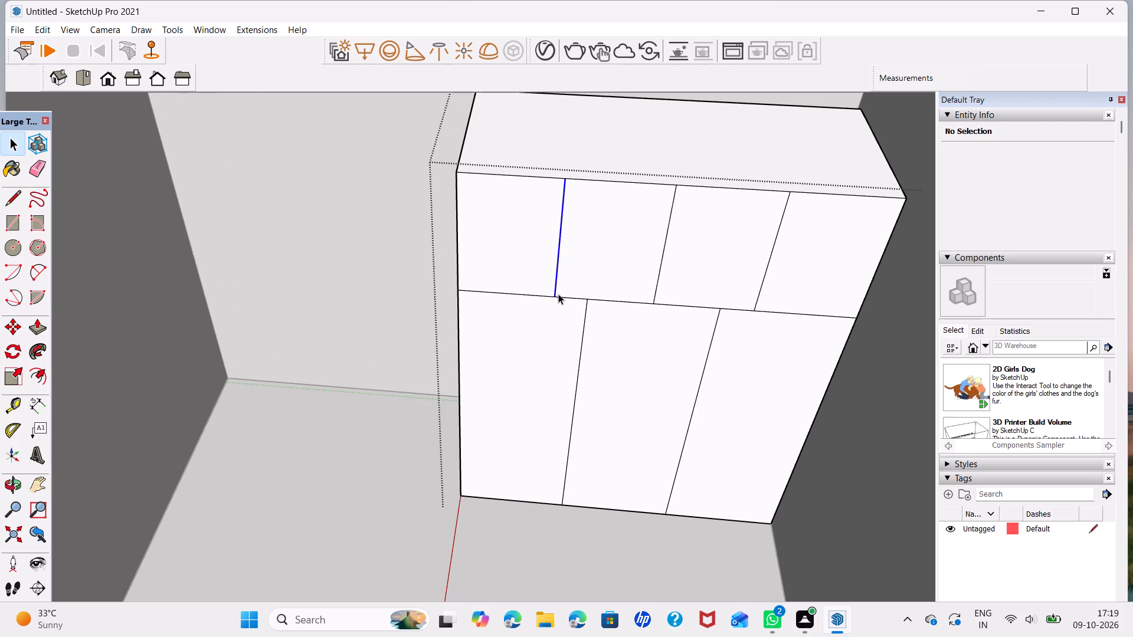
scroll(558, 295, "up", 4)
key("m")
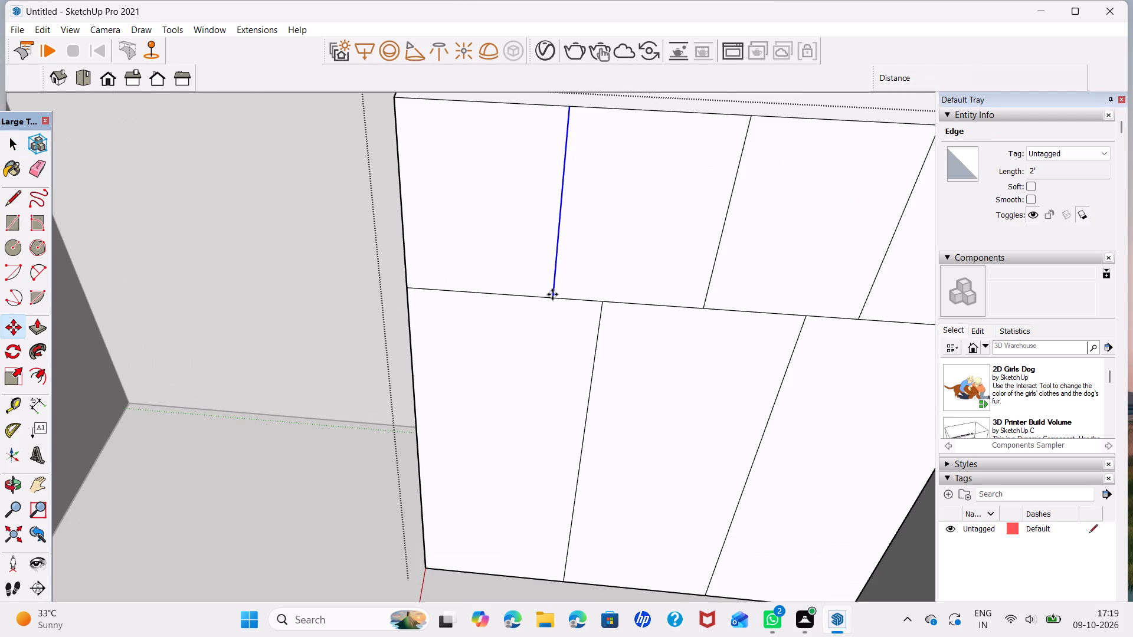
left_click(552, 299)
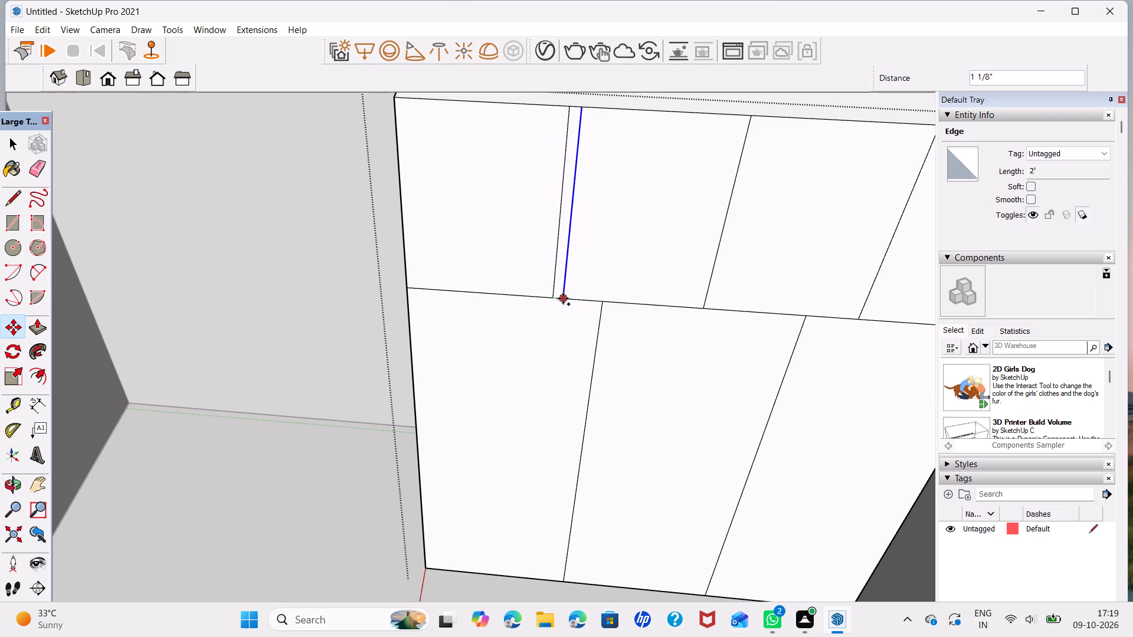
key("0")
type(".2")
key("Return")
scroll(552, 294, "up", 9)
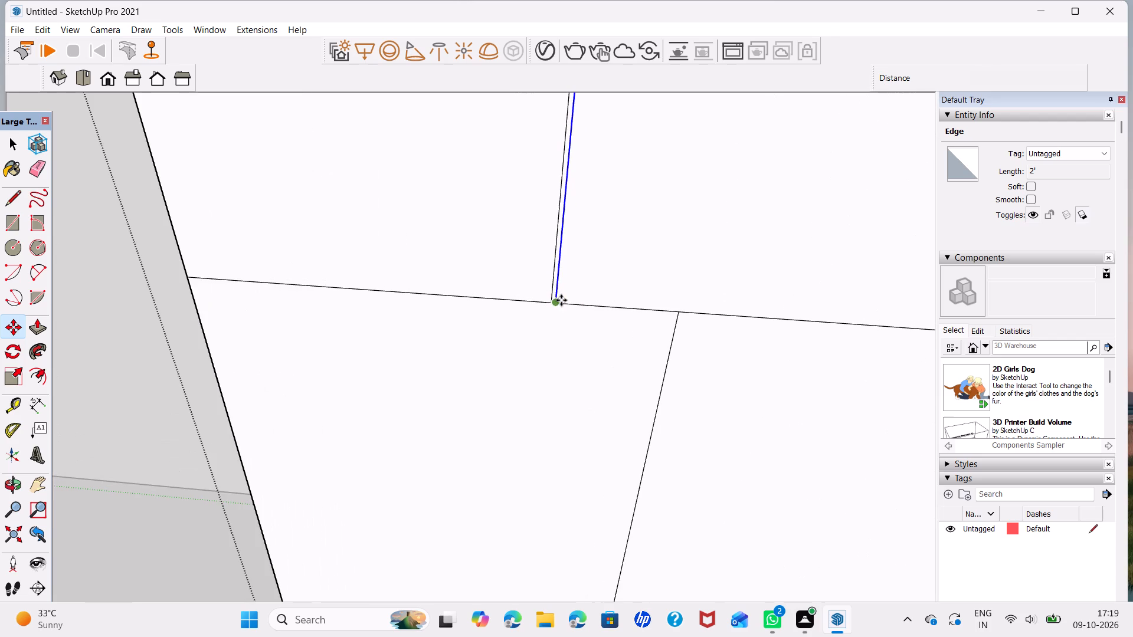
left_click(556, 300)
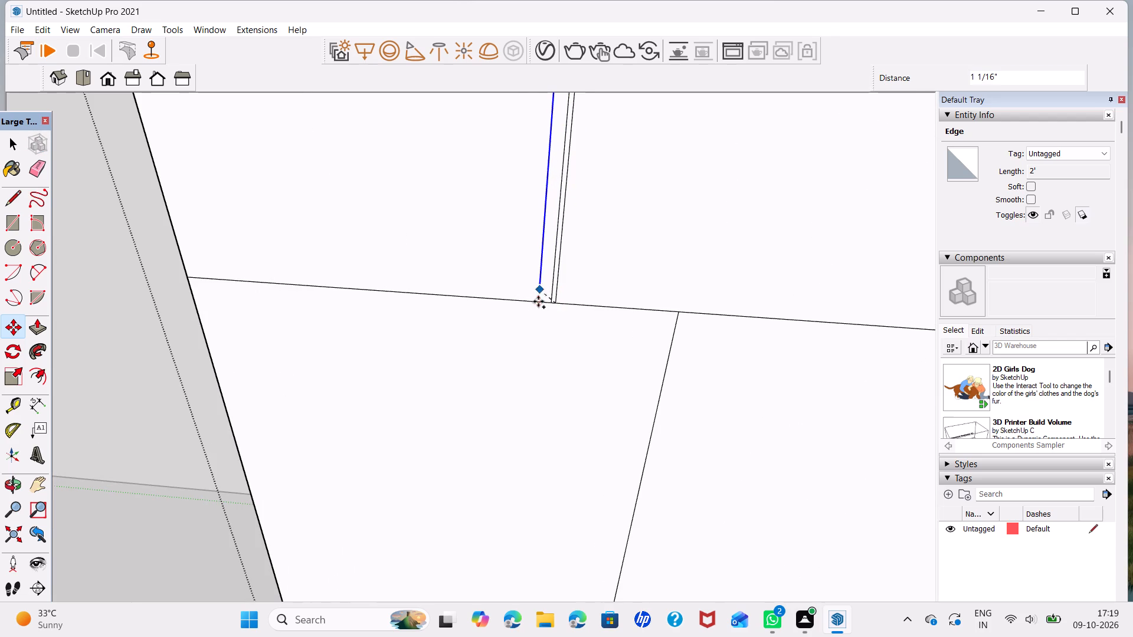
type("0.4")
key("Return")
Delete the original middle line between the two offset copies of the first upper divider.
key("space")
left_click(552, 296)
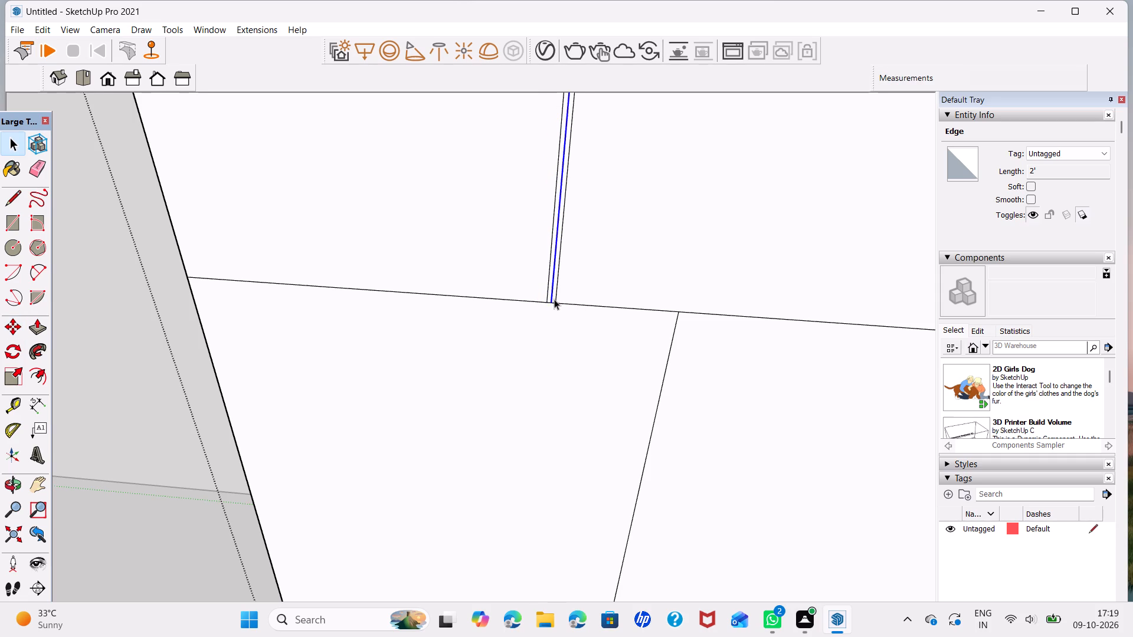
key("Delete")
Select the narrow strip face at the first upper divider and copy it centred onto the second upper divider.
left_click(550, 291)
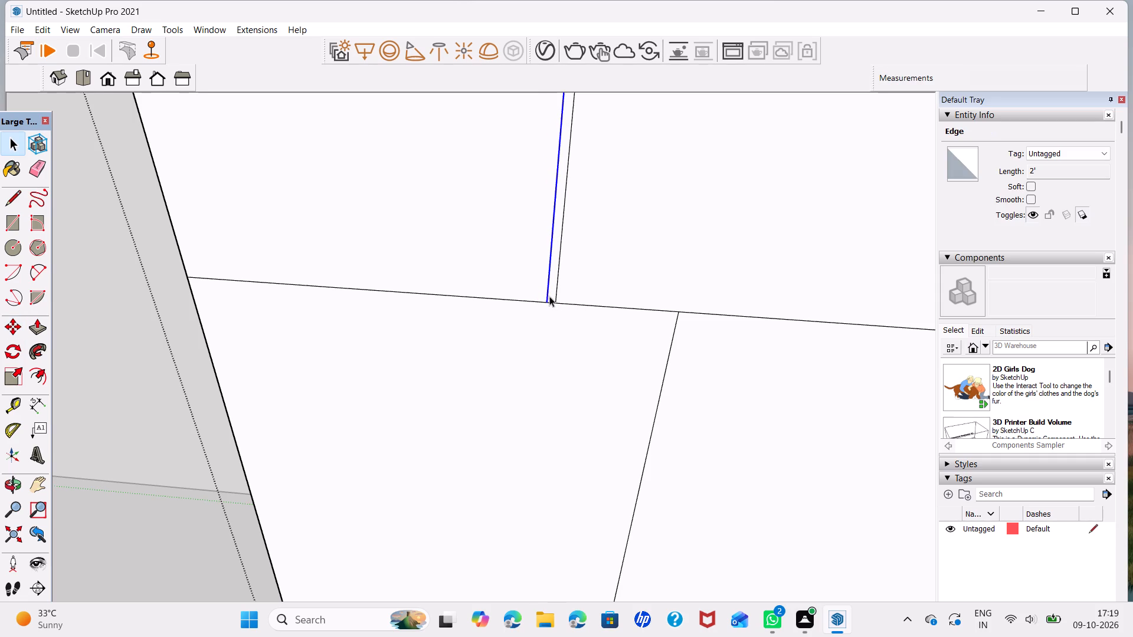
left_click(550, 297)
scroll(550, 297, "up", 3)
key("m")
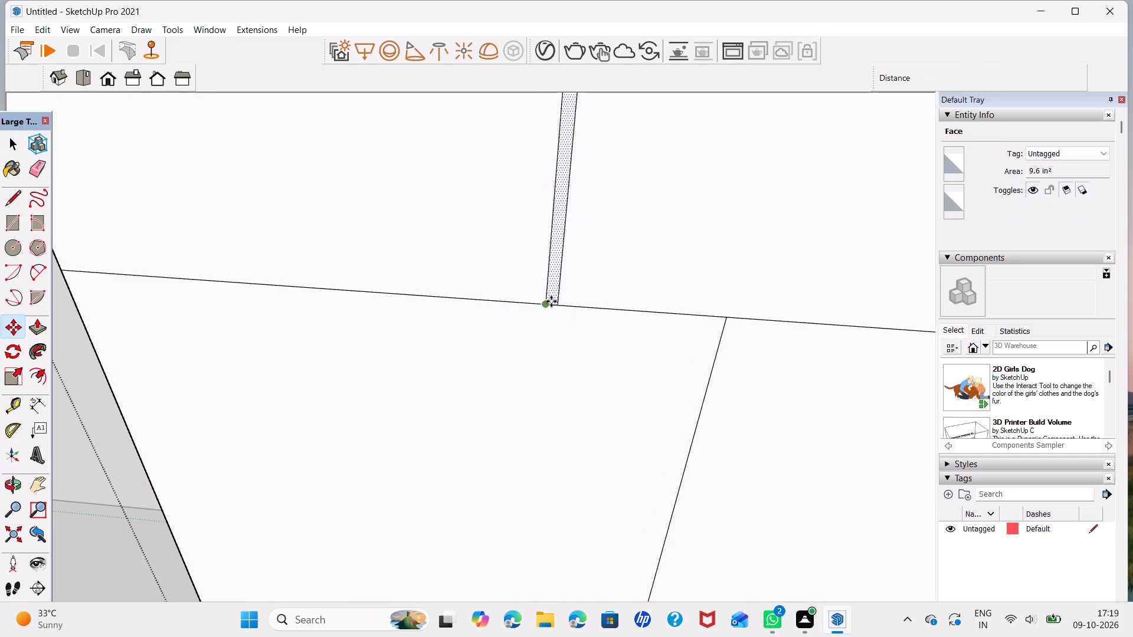
scroll(553, 303, "up", 4)
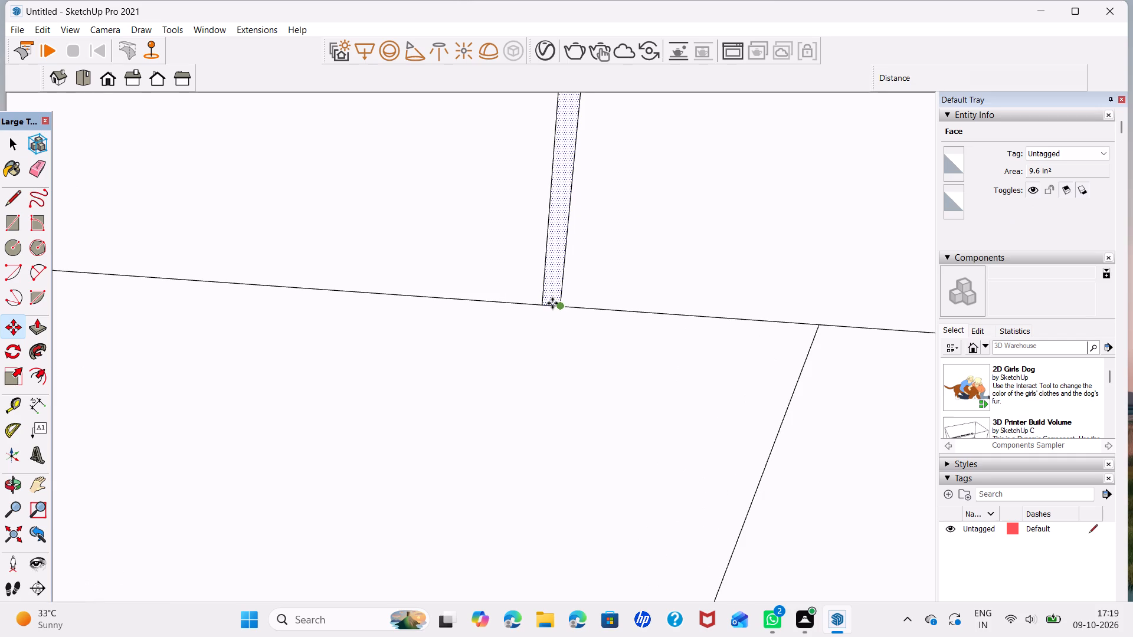
scroll(552, 304, "up", 4)
left_click(551, 304)
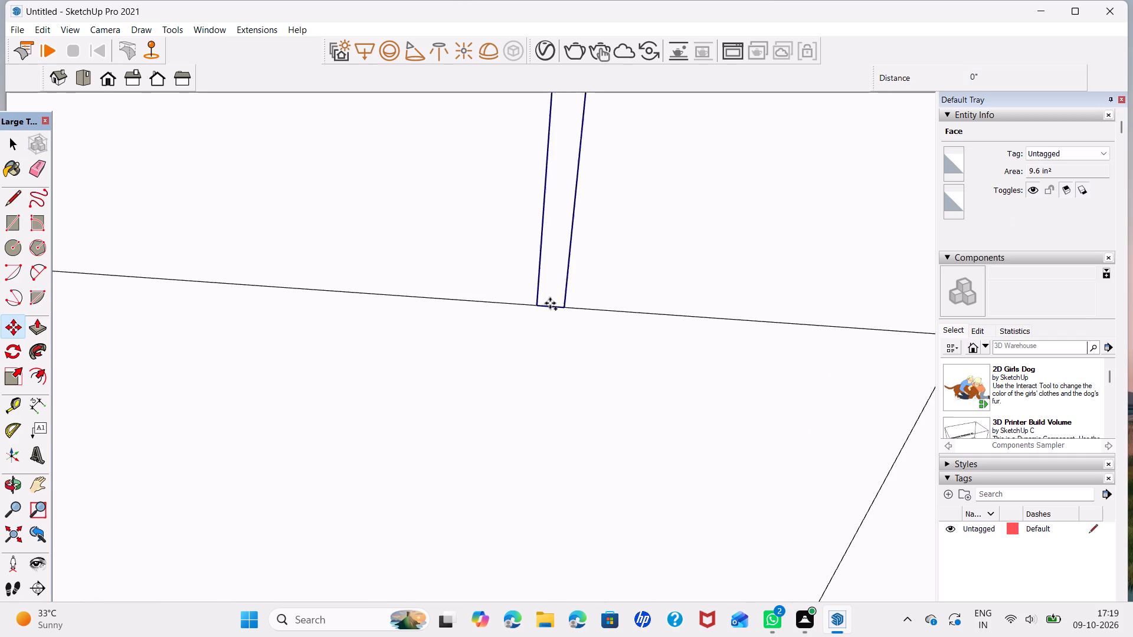
scroll(662, 325, "down", 6)
scroll(703, 294, "down", 10)
scroll(803, 330, "down", 5)
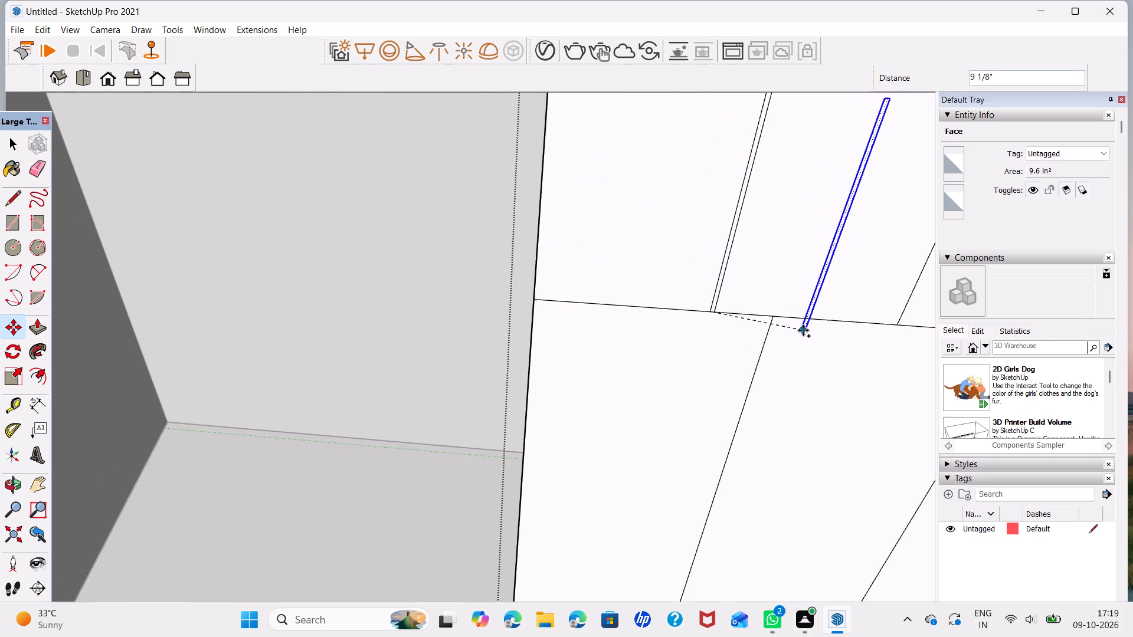
middle_click_drag(833, 328, 517, 329)
scroll(581, 329, "up", 2)
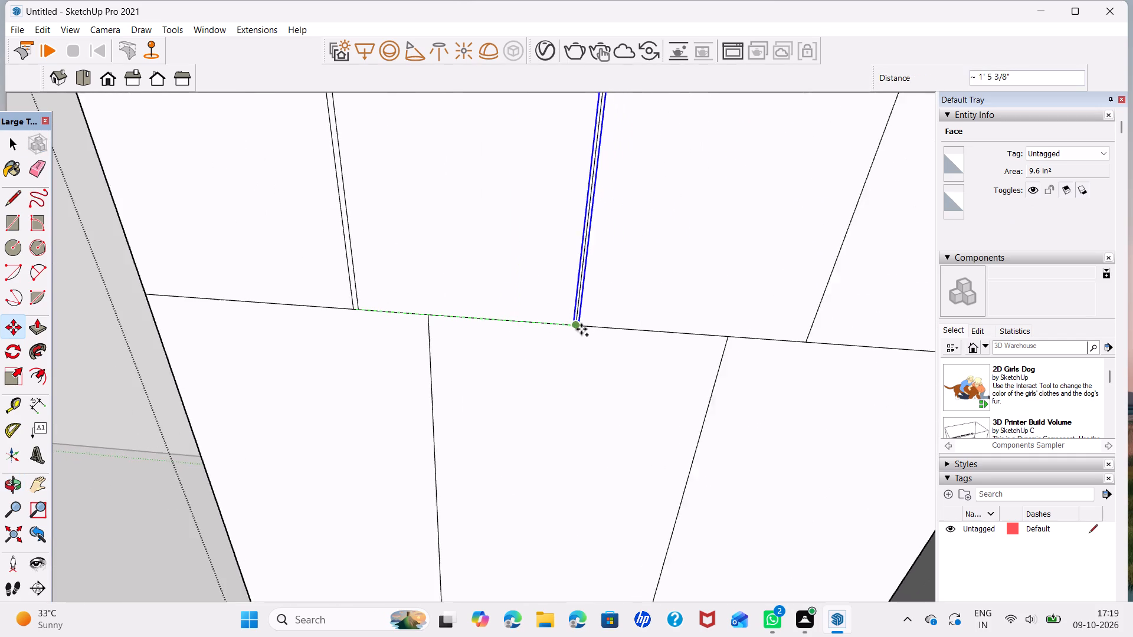
scroll(581, 329, "up", 3)
left_click(574, 321)
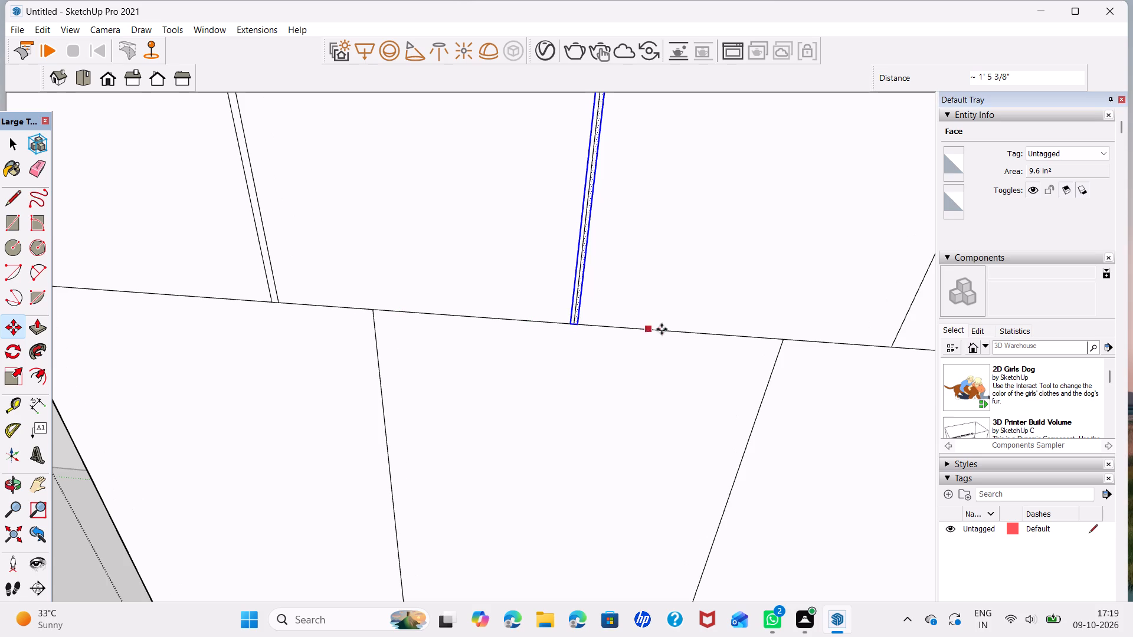
Copy the narrow strip from the second upper divider onto the third upper divider.
left_click(575, 324)
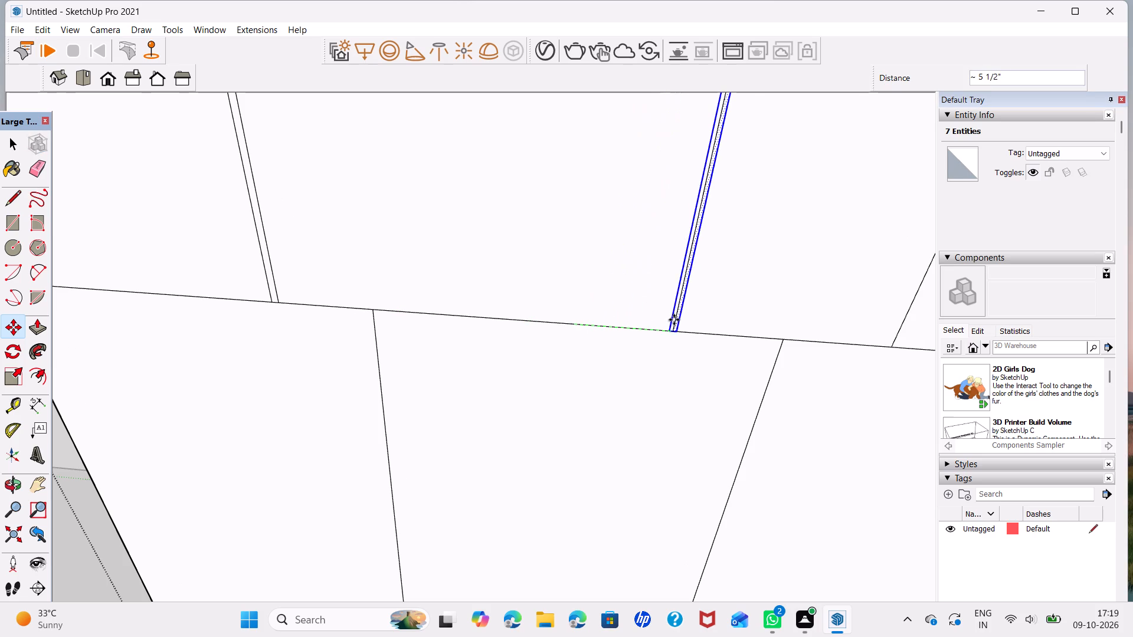
scroll(739, 329, "down", 3)
middle_click_drag(748, 331, 559, 327)
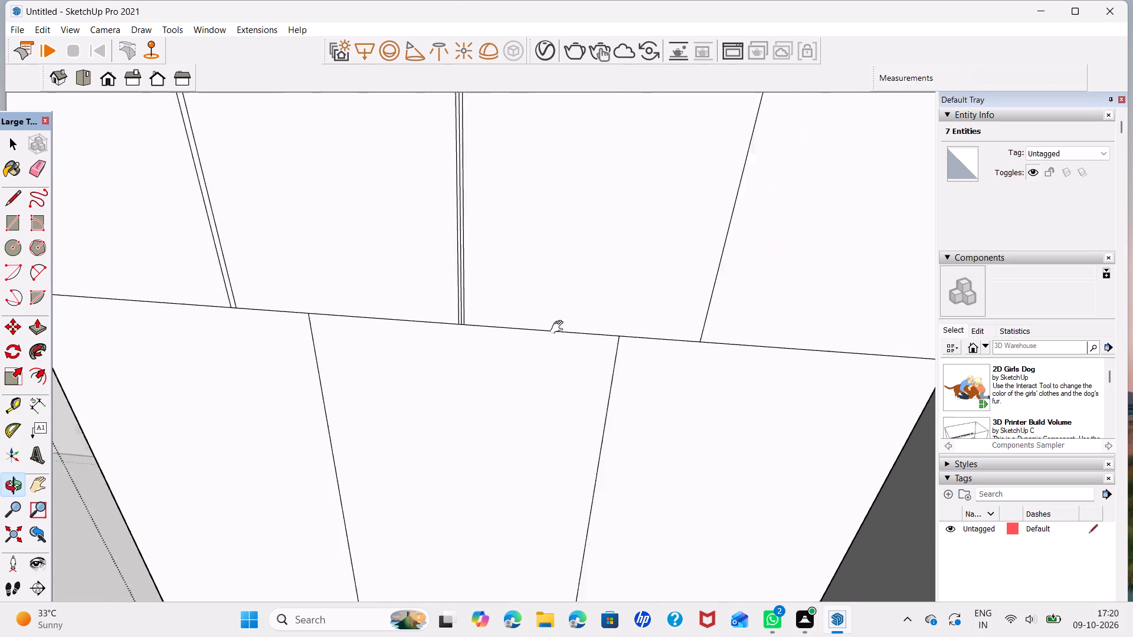
middle_click_drag(559, 327, 497, 326)
left_click(601, 337)
scroll(621, 352, "down", 2)
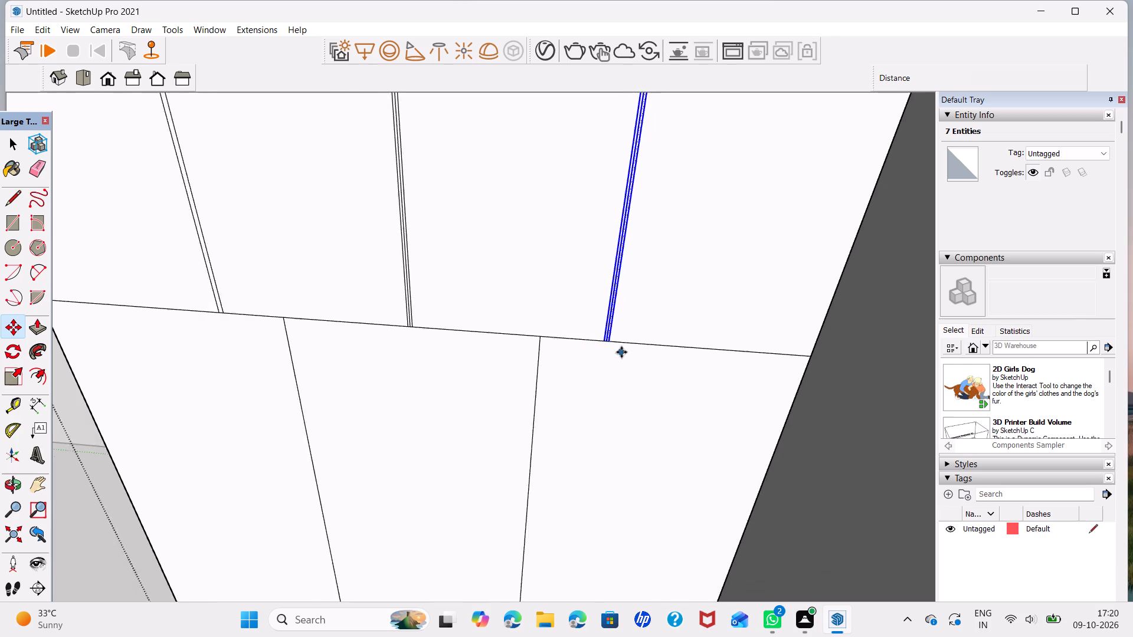
scroll(621, 352, "down", 1)
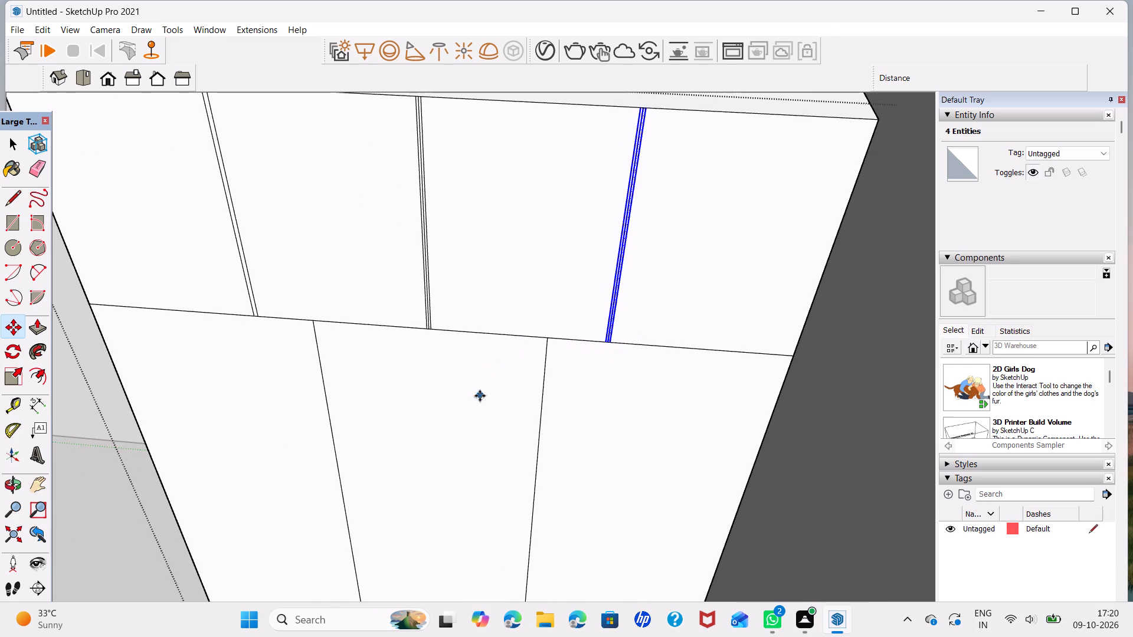
scroll(457, 347, "down", 2)
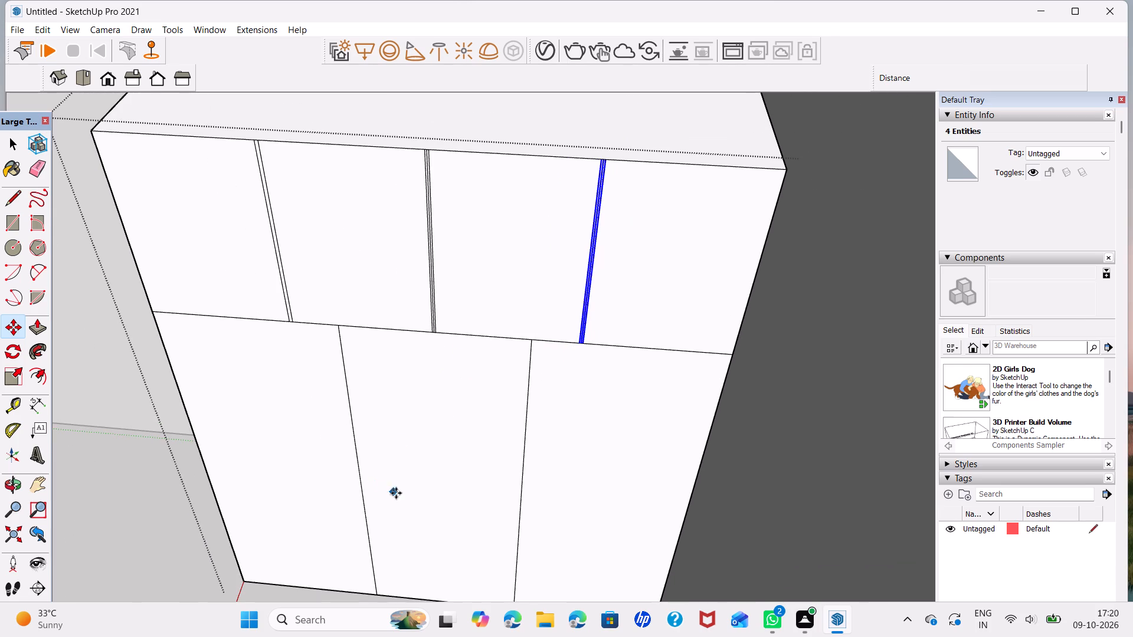
key("space")
Bring the whole house back into view and examine the divided box front within its bedroom.
scroll(438, 465, "down", 3)
middle_click_drag(459, 494, 509, 387)
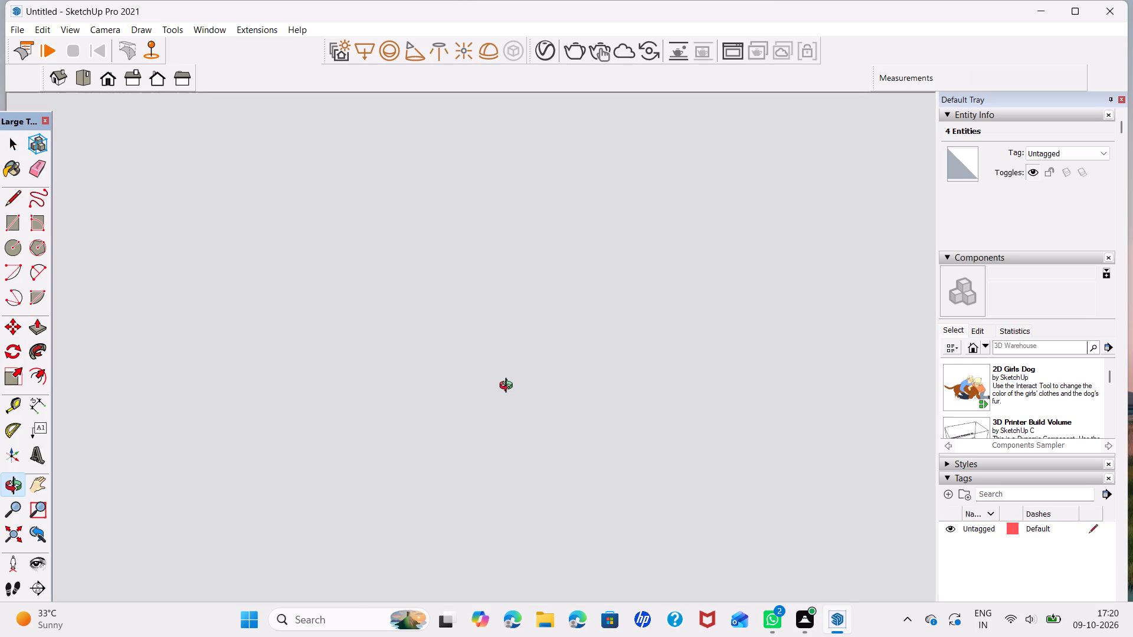
middle_click_drag(509, 387, 507, 406)
middle_click_drag(449, 475, 456, 435, "shift")
middle_click_drag(456, 435, 452, 457, "shift")
scroll(452, 457, "down", 6)
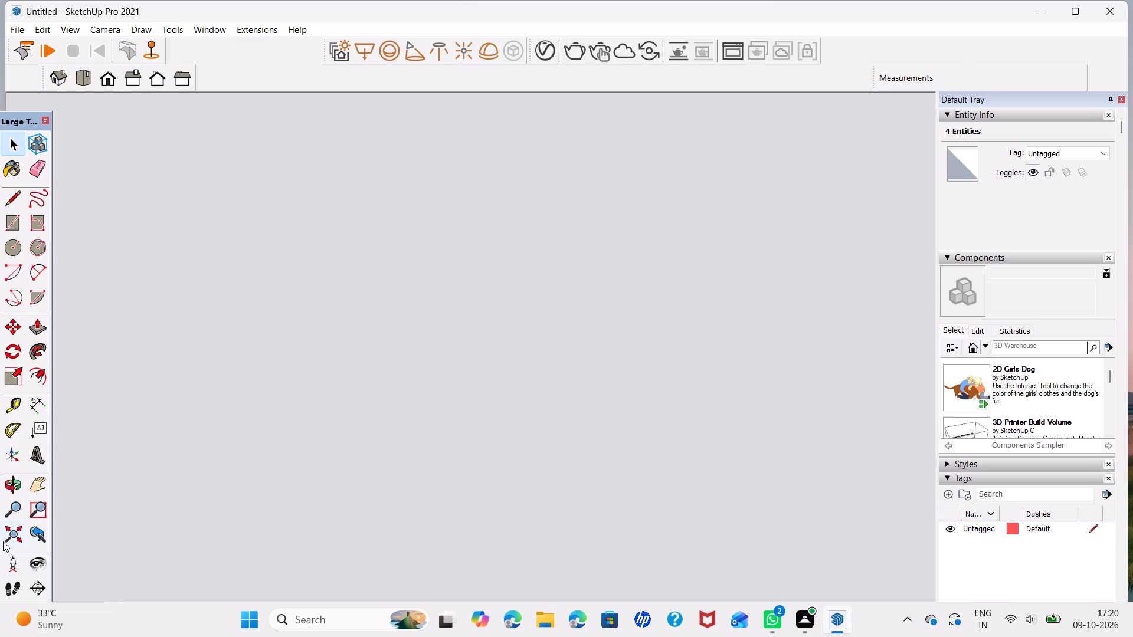
left_click(15, 531)
middle_click_drag(564, 328, 507, 526)
scroll(709, 383, "up", 2)
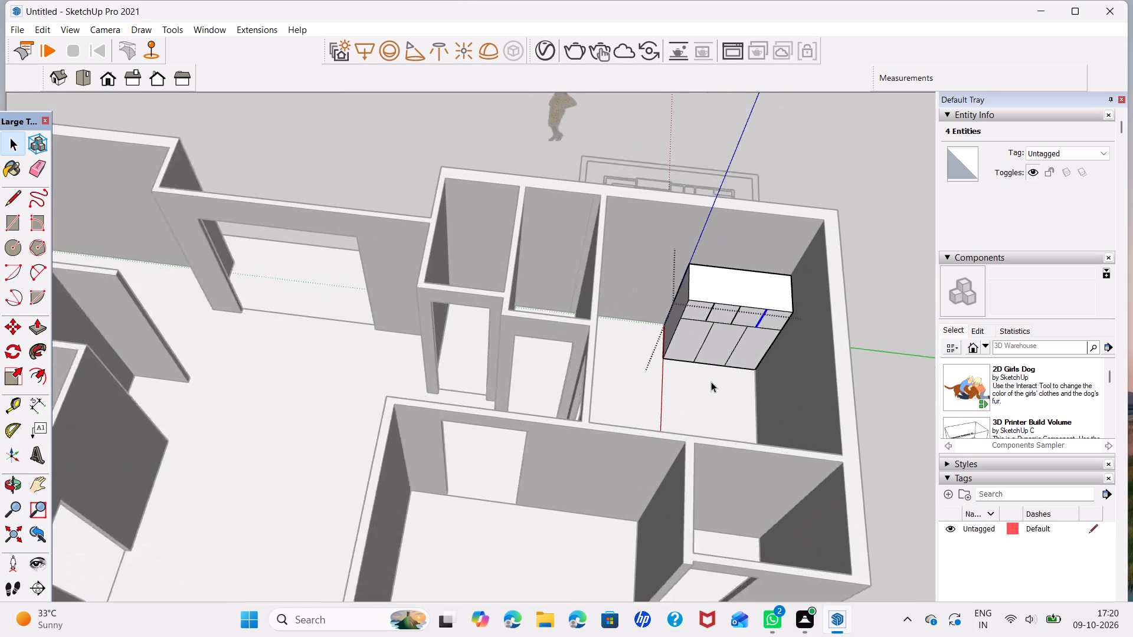
scroll(711, 382, "up", 3)
middle_click_drag(723, 393, 777, 401)
middle_click_drag(750, 380, 602, 351, "shift")
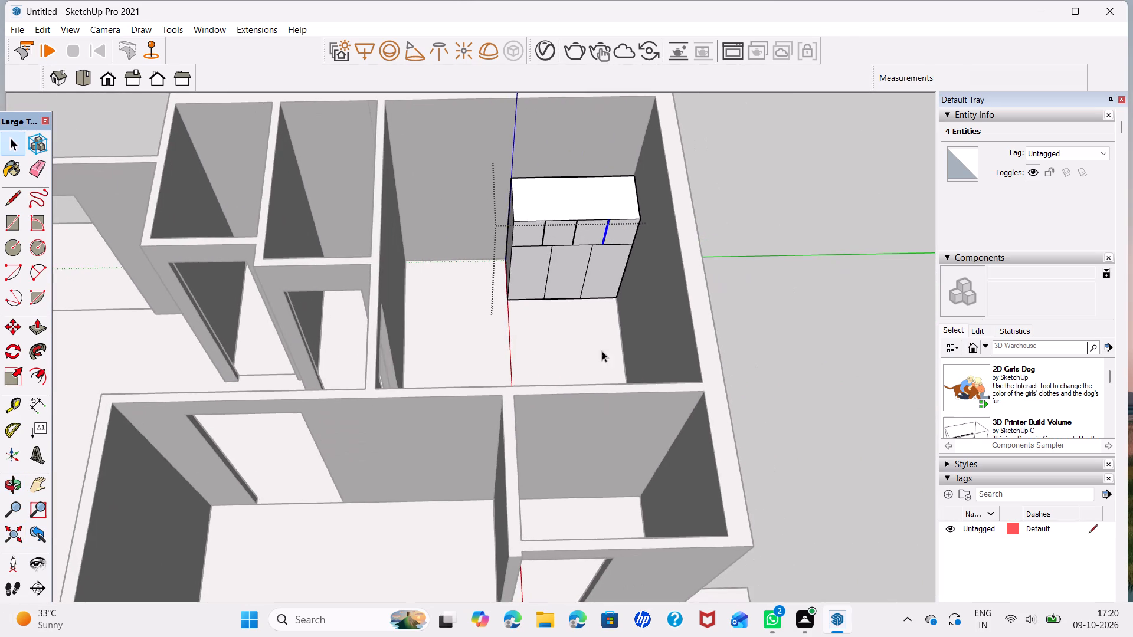
scroll(574, 334, "up", 3)
middle_click_drag(546, 366, 561, 380)
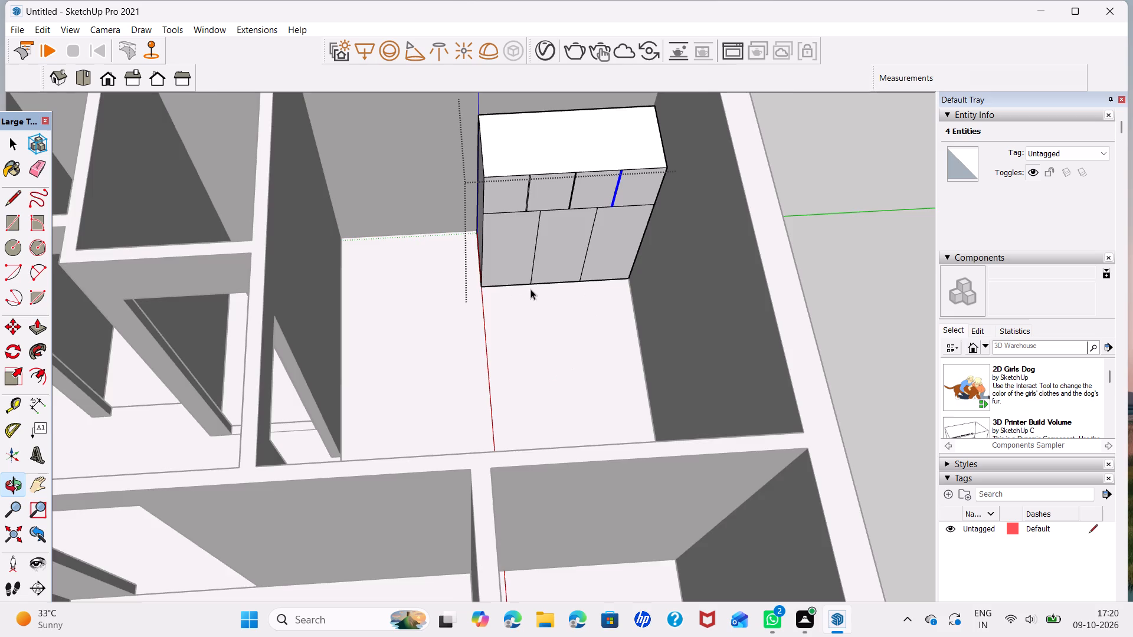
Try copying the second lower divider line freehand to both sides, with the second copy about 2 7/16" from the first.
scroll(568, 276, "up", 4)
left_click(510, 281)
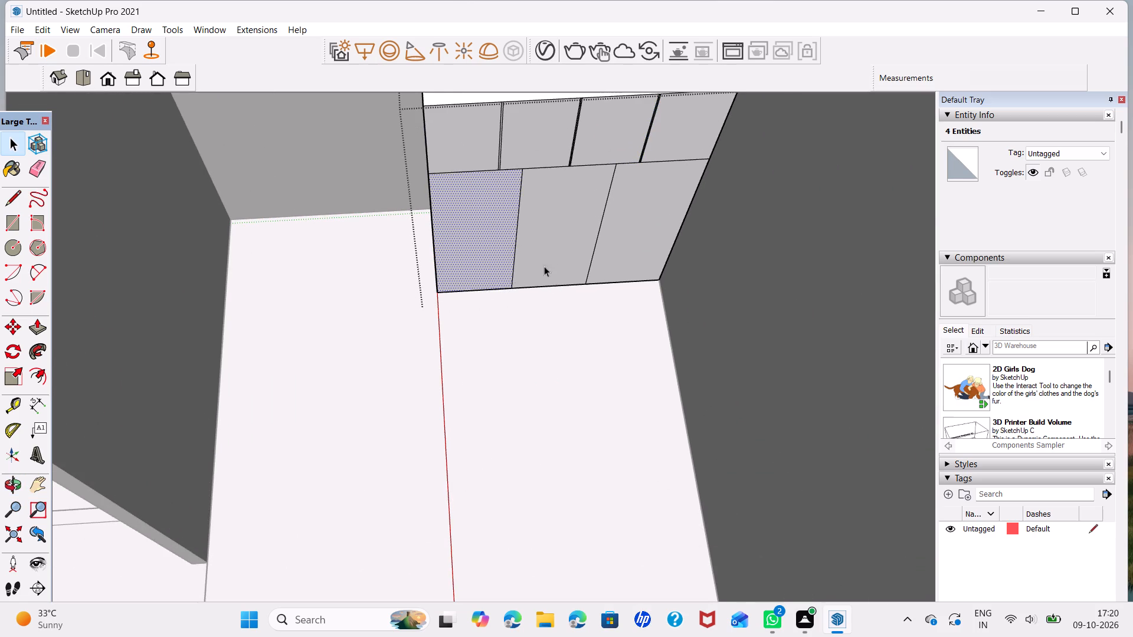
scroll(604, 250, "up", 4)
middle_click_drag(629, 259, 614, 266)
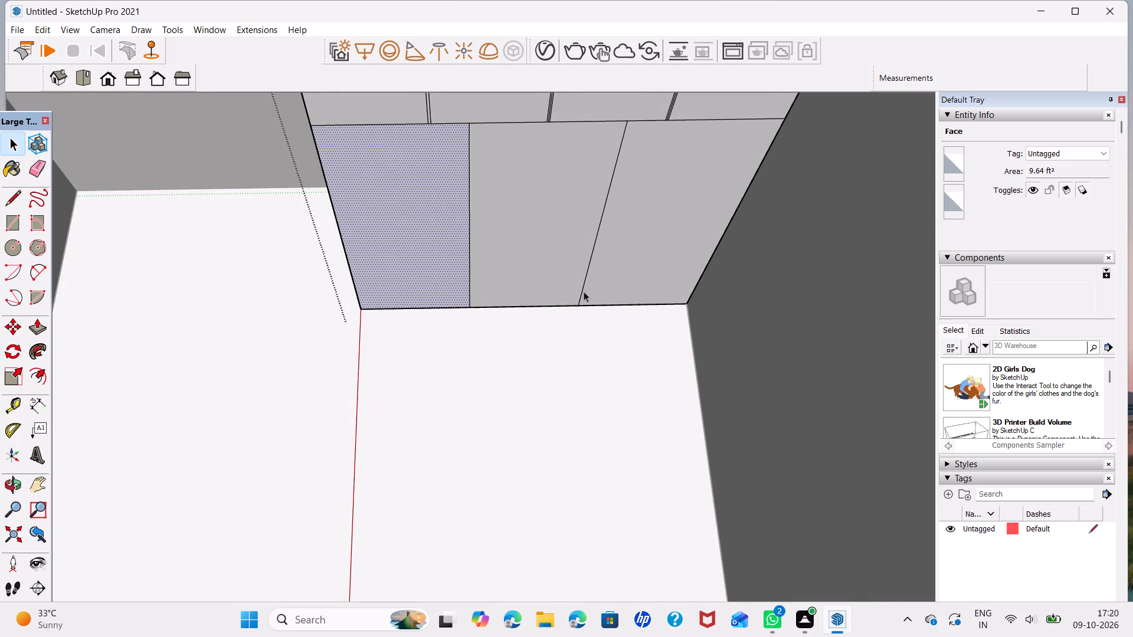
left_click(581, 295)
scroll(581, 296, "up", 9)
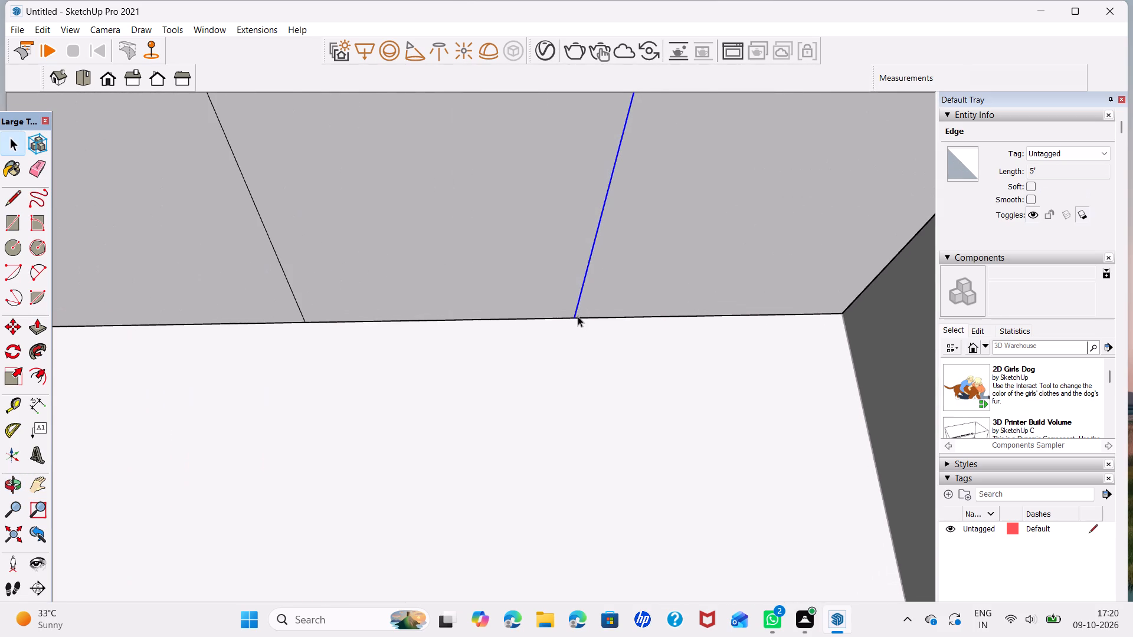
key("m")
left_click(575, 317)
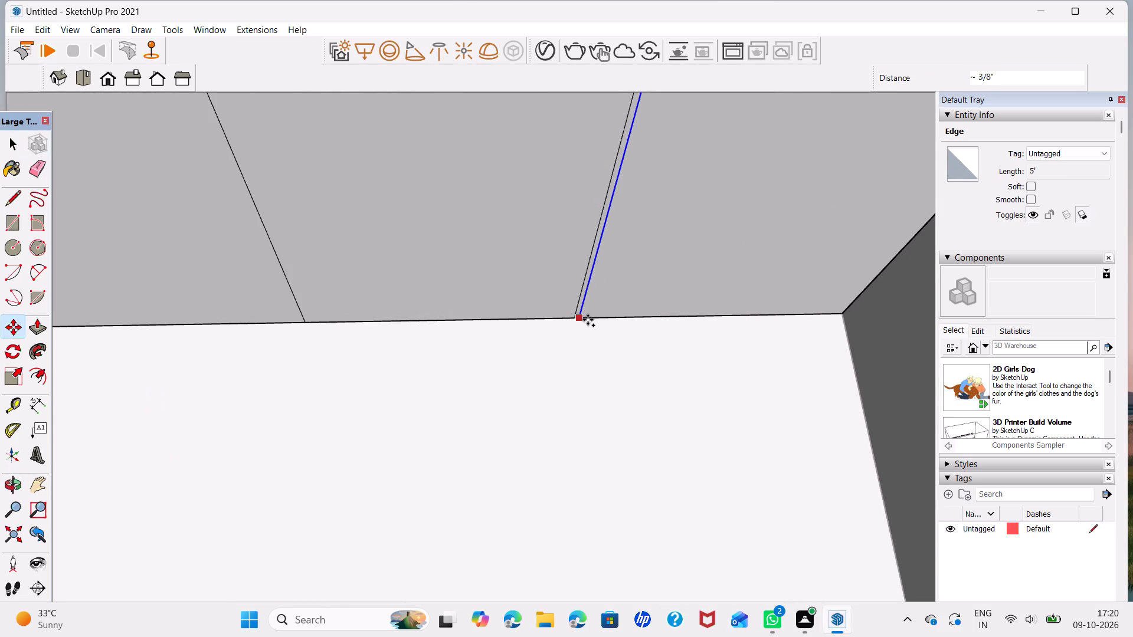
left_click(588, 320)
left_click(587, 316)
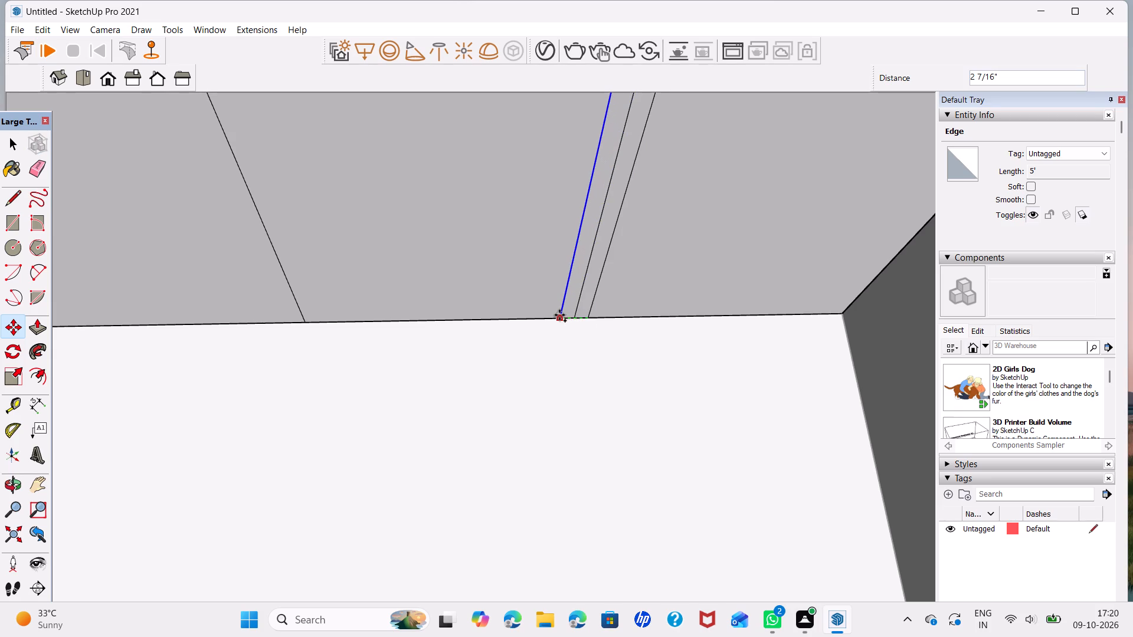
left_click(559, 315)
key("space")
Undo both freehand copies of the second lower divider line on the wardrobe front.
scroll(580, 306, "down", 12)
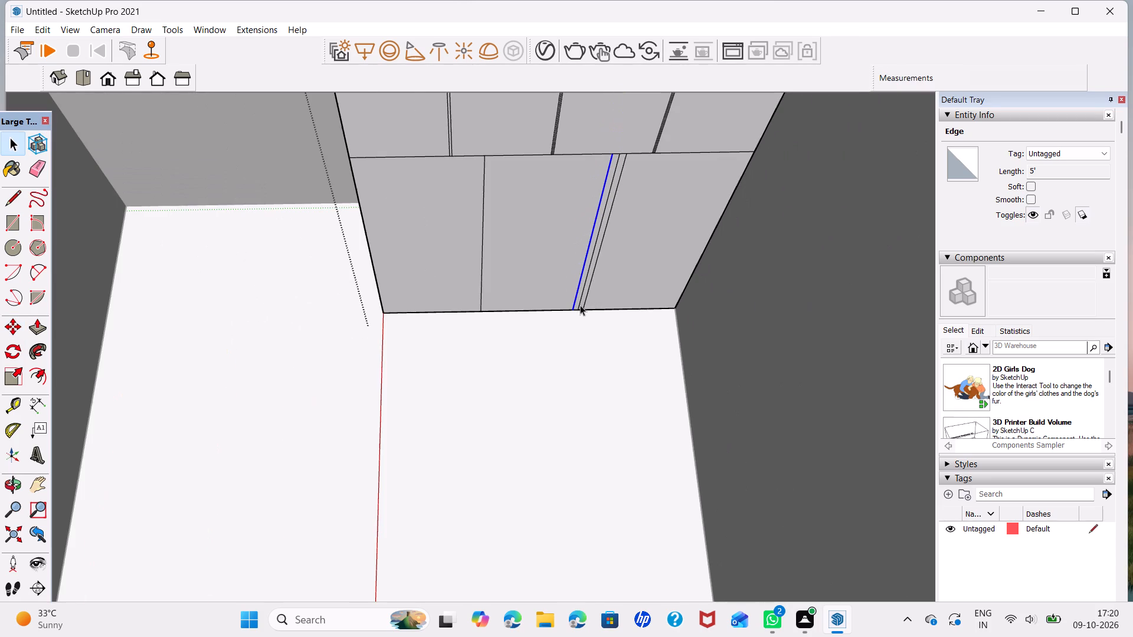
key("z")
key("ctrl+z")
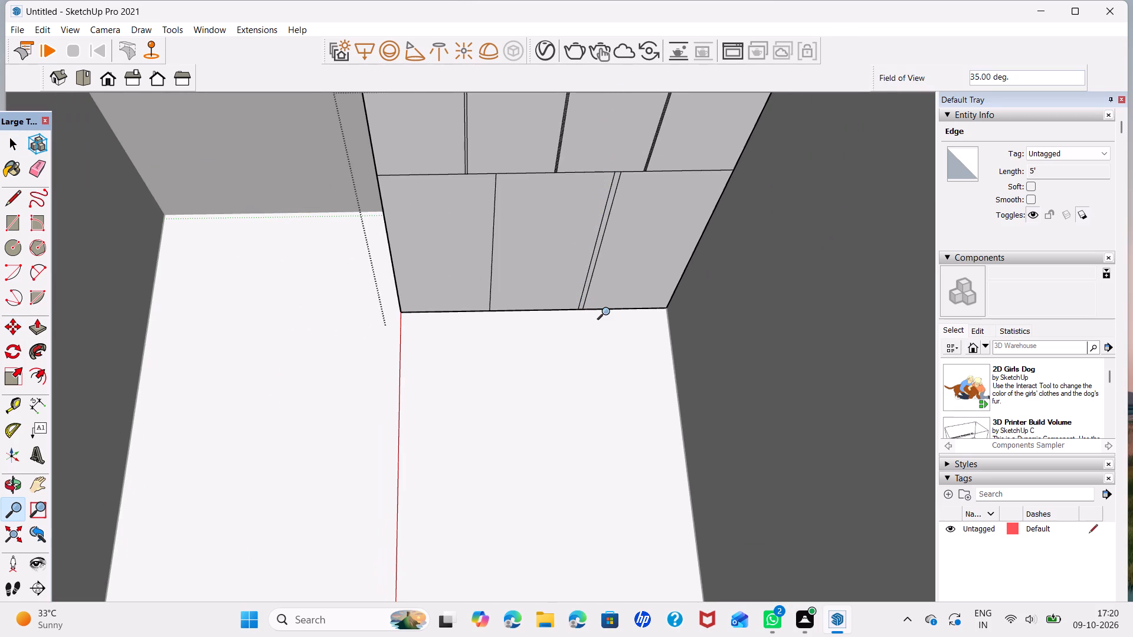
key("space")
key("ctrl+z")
Copy the second lower divider line 0.2" sideways along the wardrobe's bottom edge, away from the first lower divider.
scroll(588, 308, "up", 3)
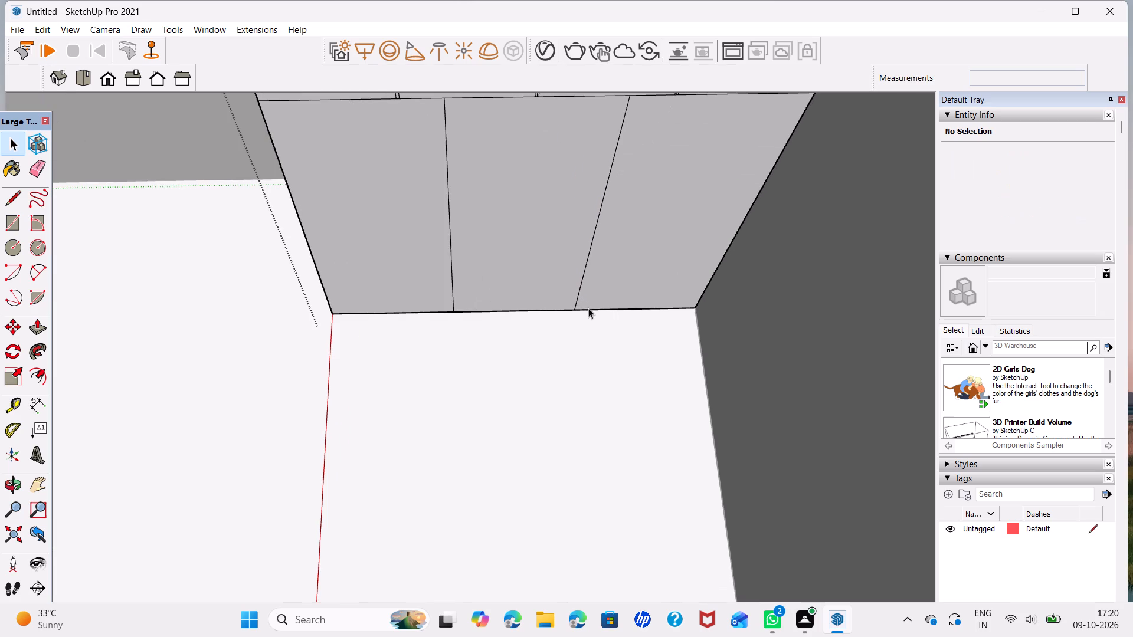
left_click(576, 303)
key("m")
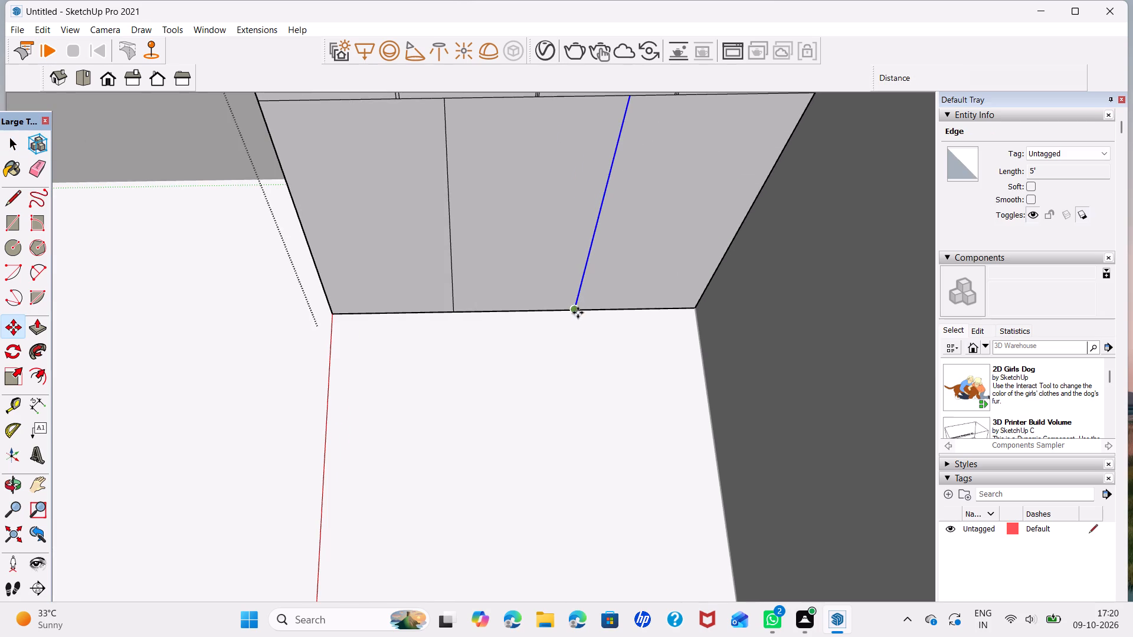
left_click(577, 311)
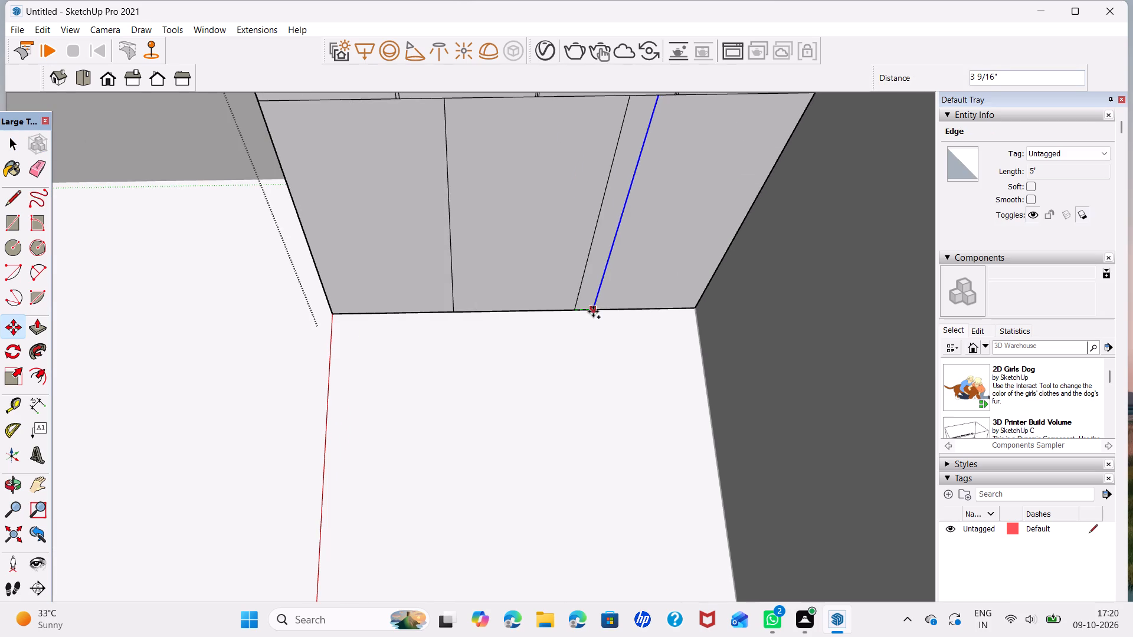
type("0.2")
key("Return")
Copy the new offset line 0.4" back across the second lower divider, towards the first lower divider.
scroll(588, 316, "up", 3)
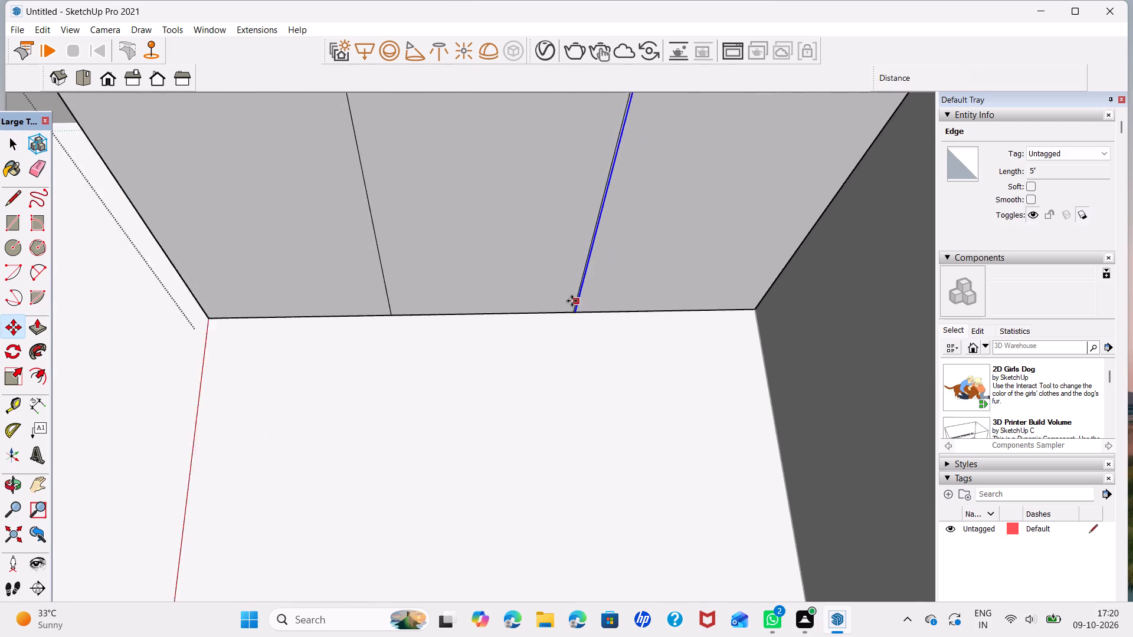
scroll(572, 301, "up", 11)
left_click(576, 321)
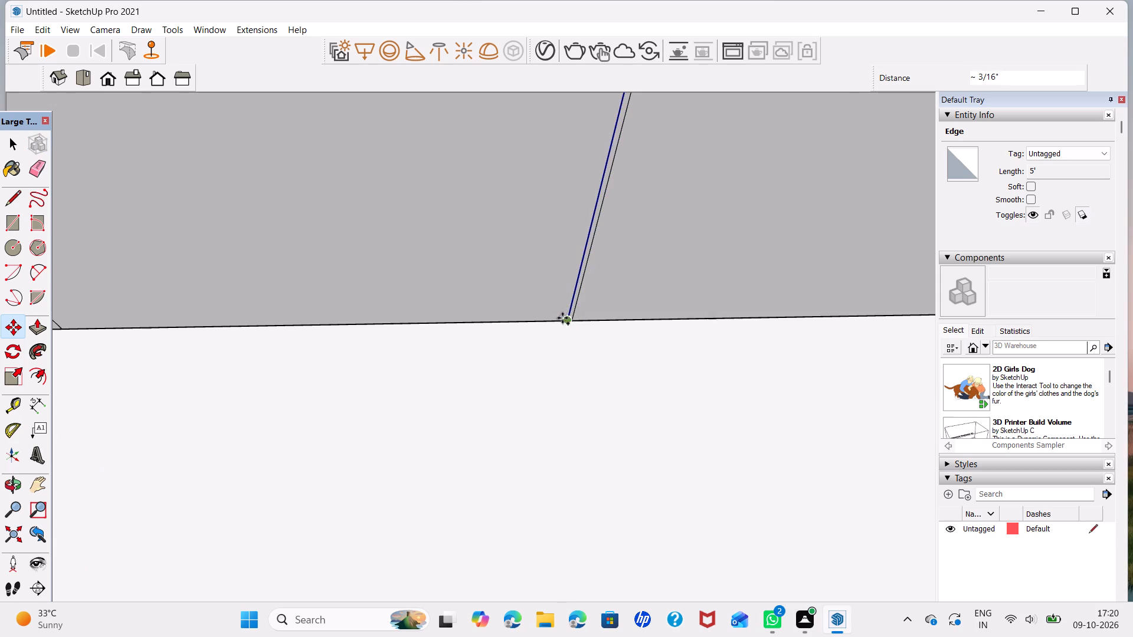
type("0.4")
key("Return")
Delete the original middle line between the two offset copies of the second lower divider.
key("space")
left_click(571, 310)
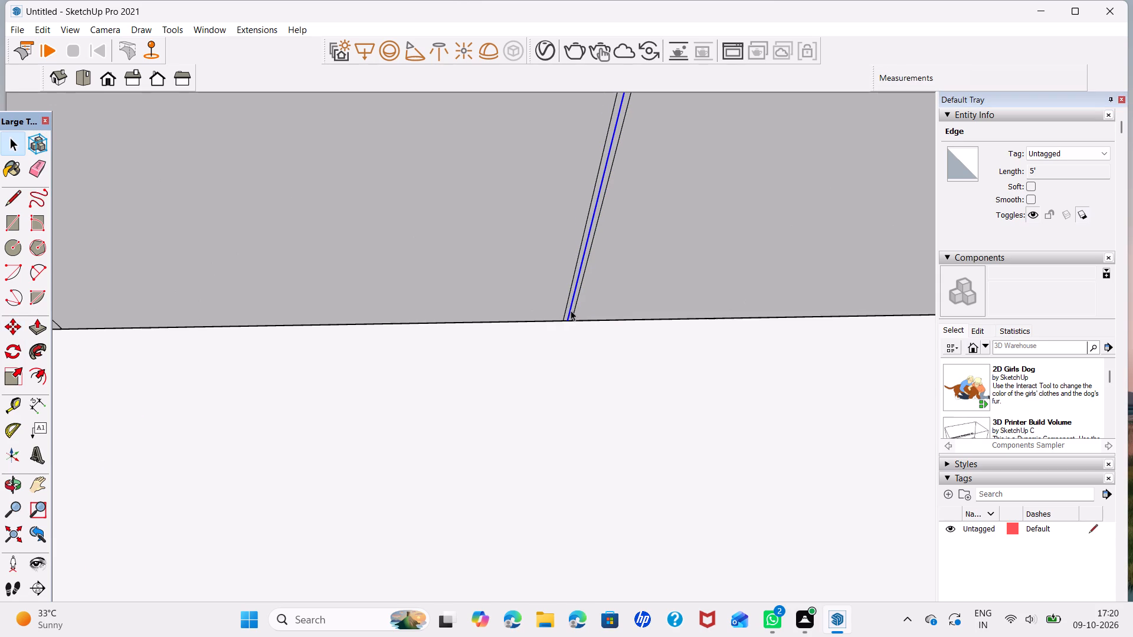
key("Delete")
Push/Pull the narrow strip face at the second lower divider on the wardrobe front.
left_click(571, 310)
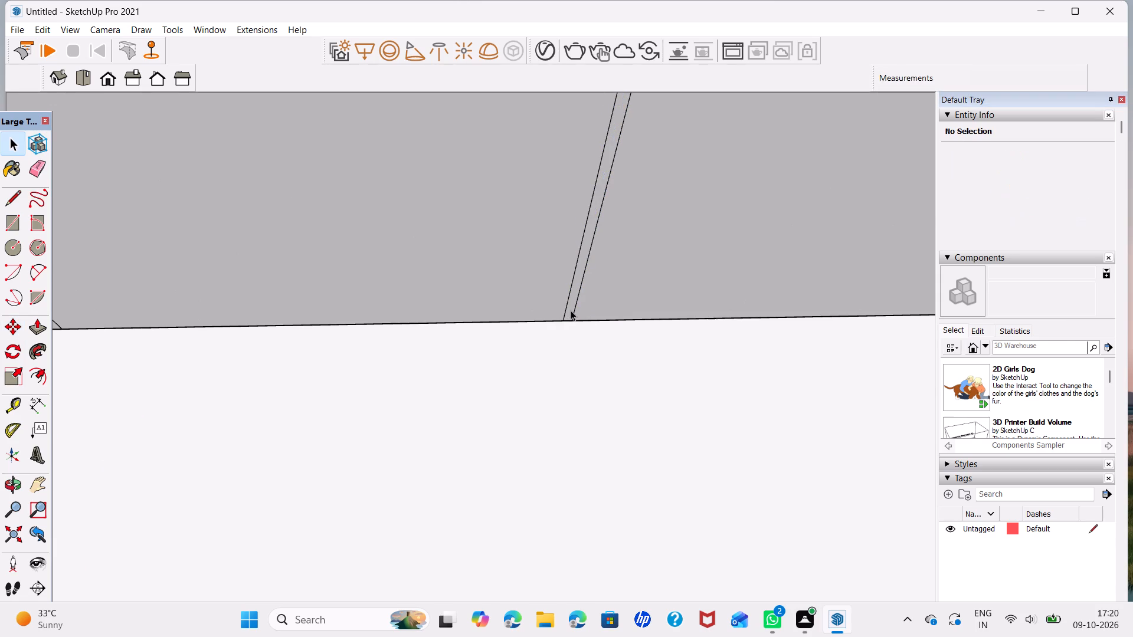
key("p")
left_click(571, 310)
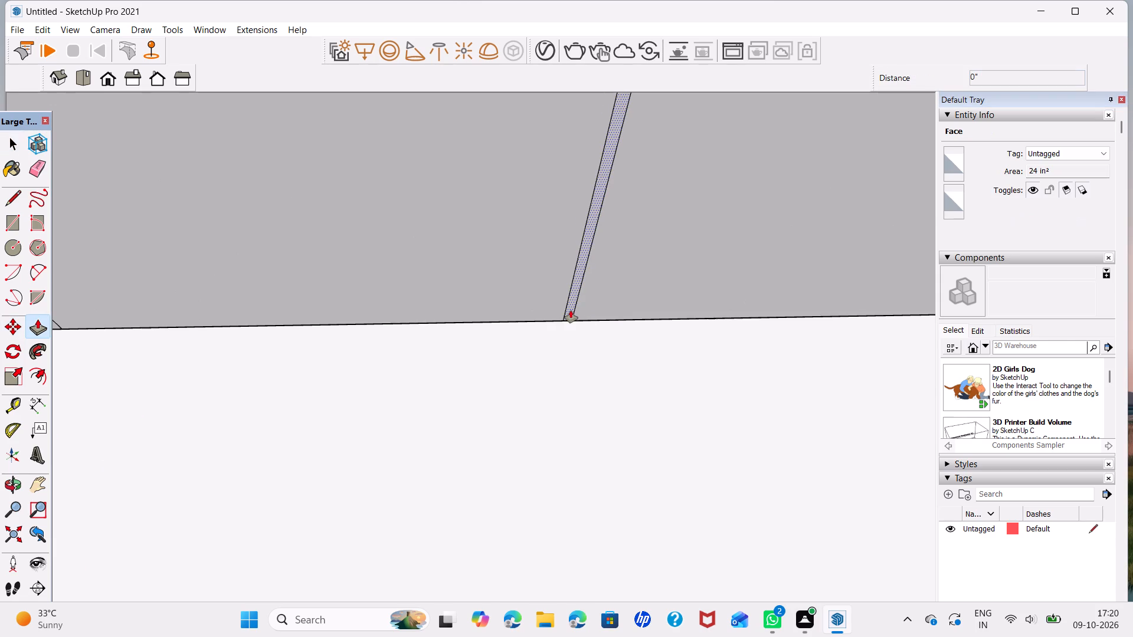
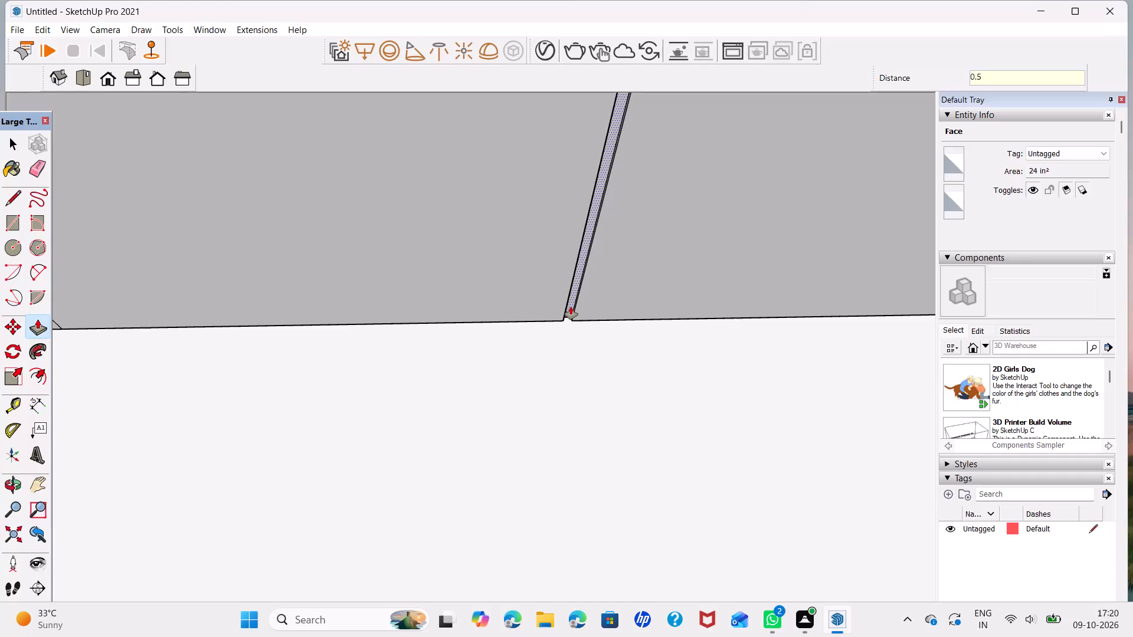
Push the narrow strip at the wardrobe's second lower divider inward 0.5".
key("Return")
key("period")
Delete the middle line between the two offset lines of the wardrobe's central upper divider.
scroll(571, 307, "down", 11)
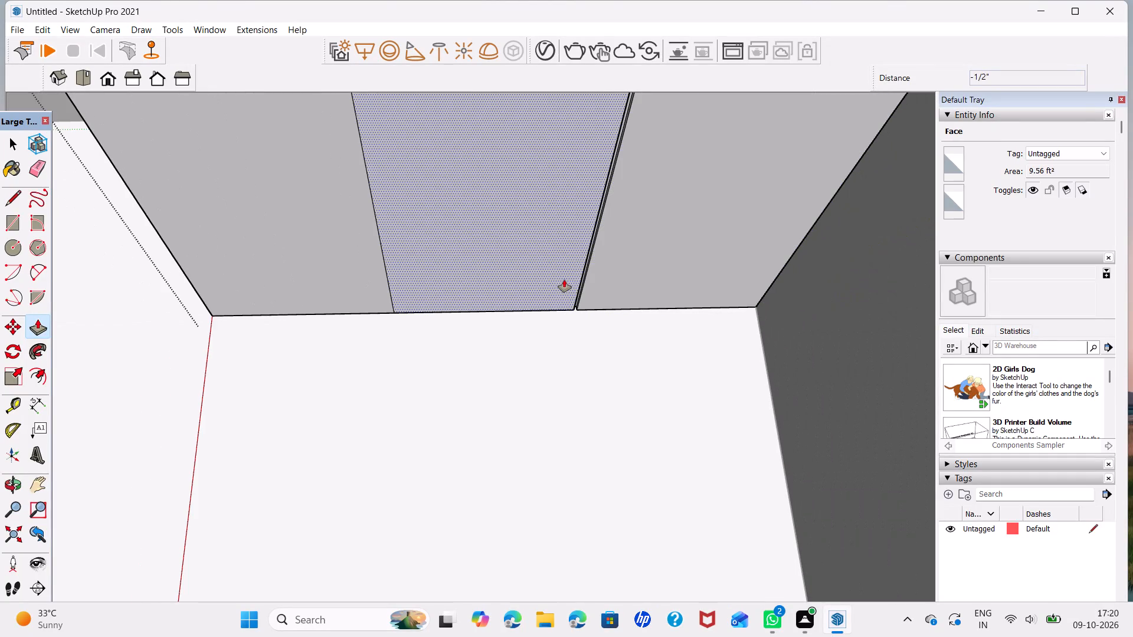
middle_click_drag(564, 280, 564, 235)
middle_click_drag(564, 236, 574, 487, "shift")
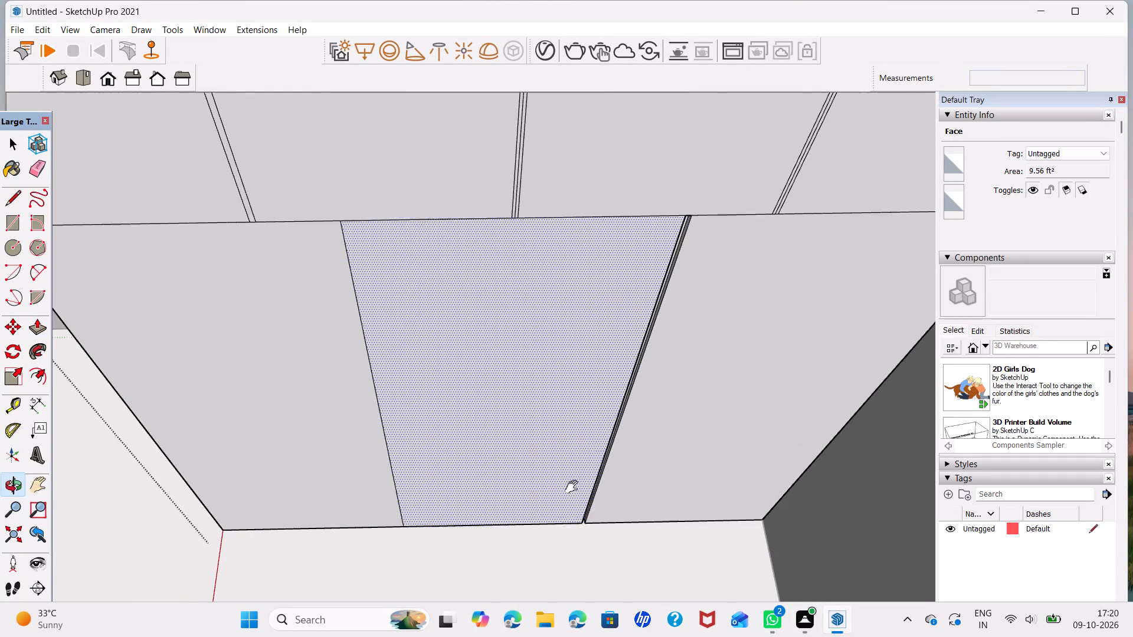
middle_click_drag(574, 487, 574, 488, "shift")
scroll(579, 406, "down", 3)
scroll(535, 280, "up", 3)
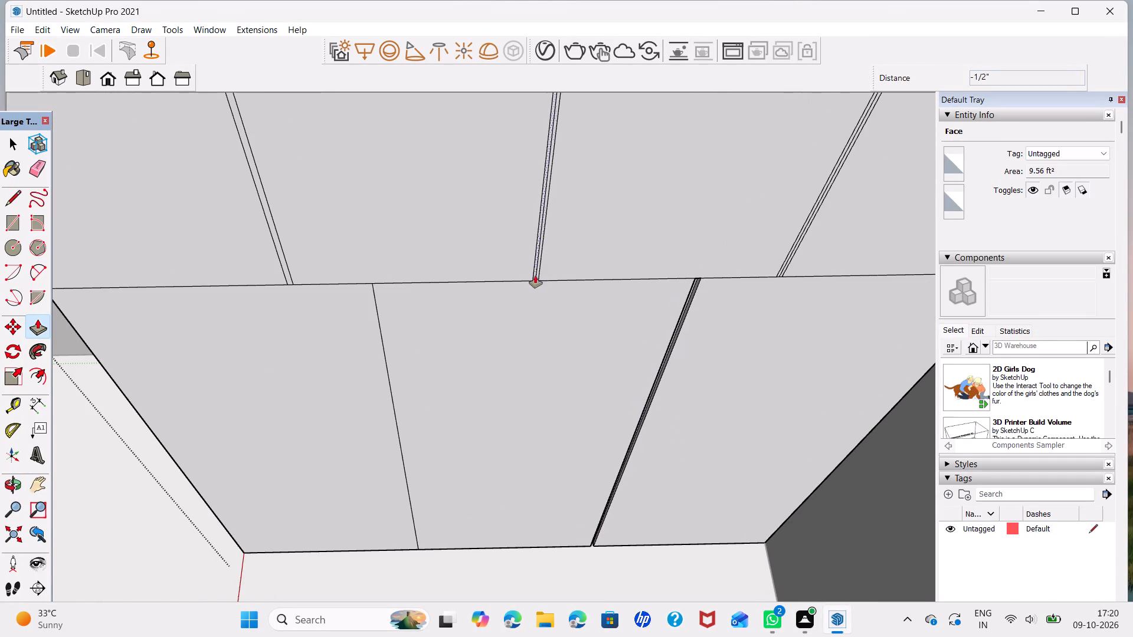
key("space")
left_click(535, 272)
left_click(536, 272)
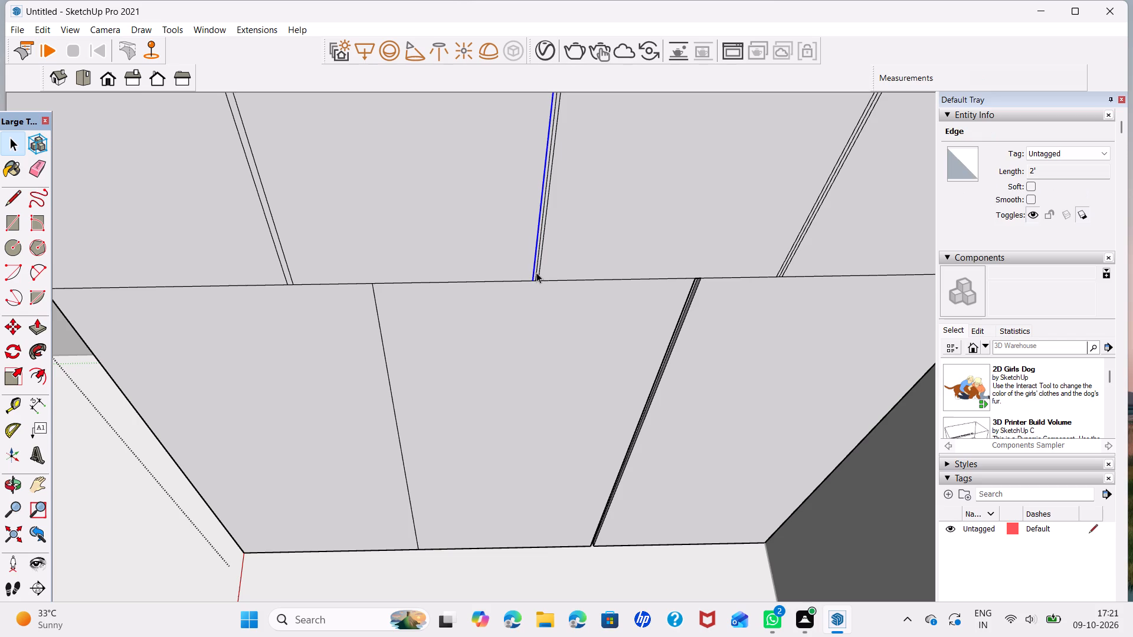
key("Delete")
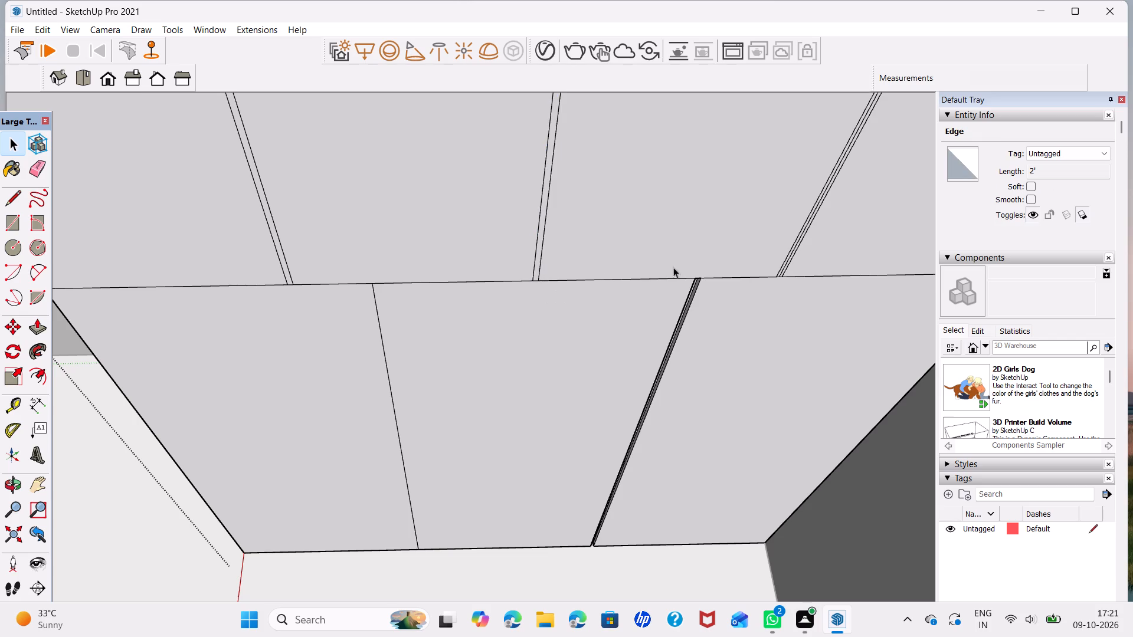
Delete the middle line between the offset lines of the wardrobe's right-hand upper divider.
left_click(786, 261)
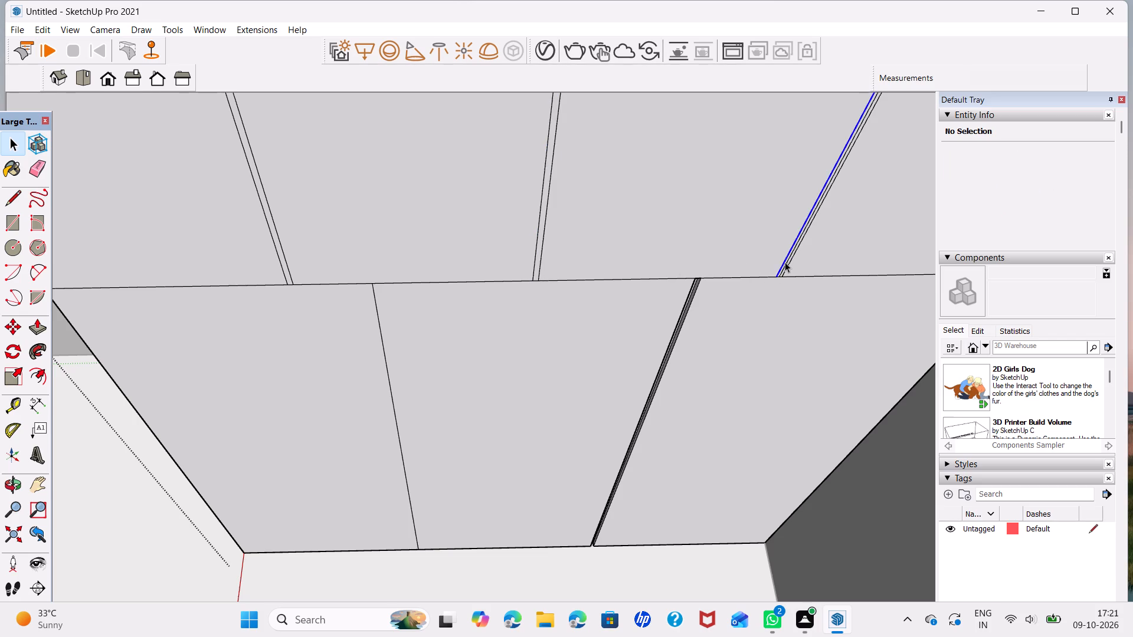
left_click(785, 262)
left_click(785, 266)
left_click(785, 264)
scroll(783, 269, "up", 3)
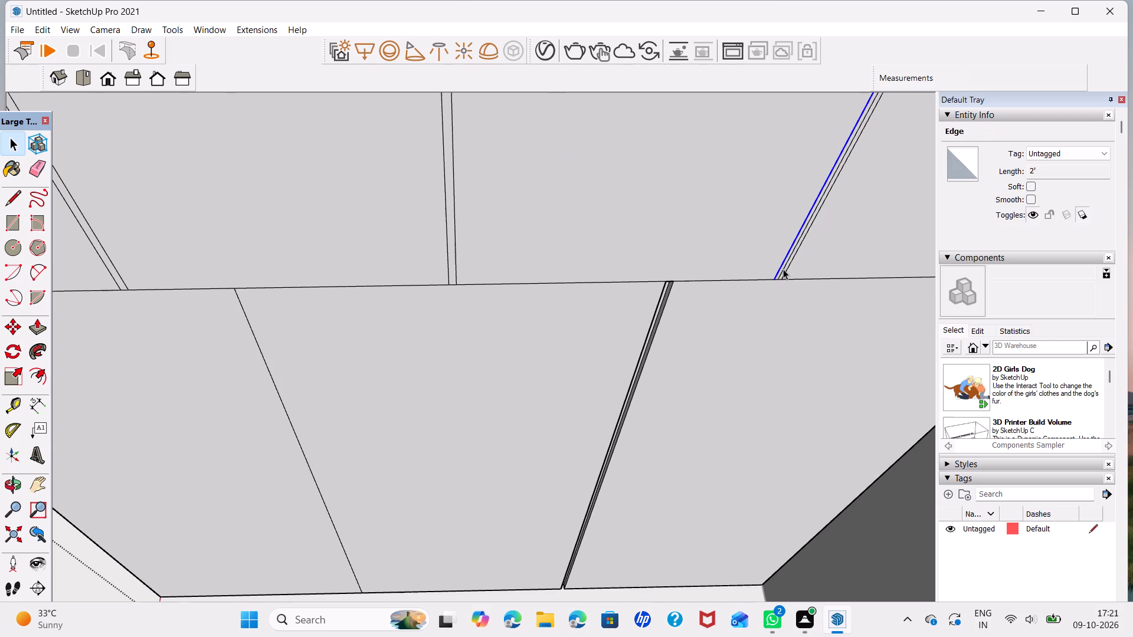
left_click(783, 269)
key("Delete")
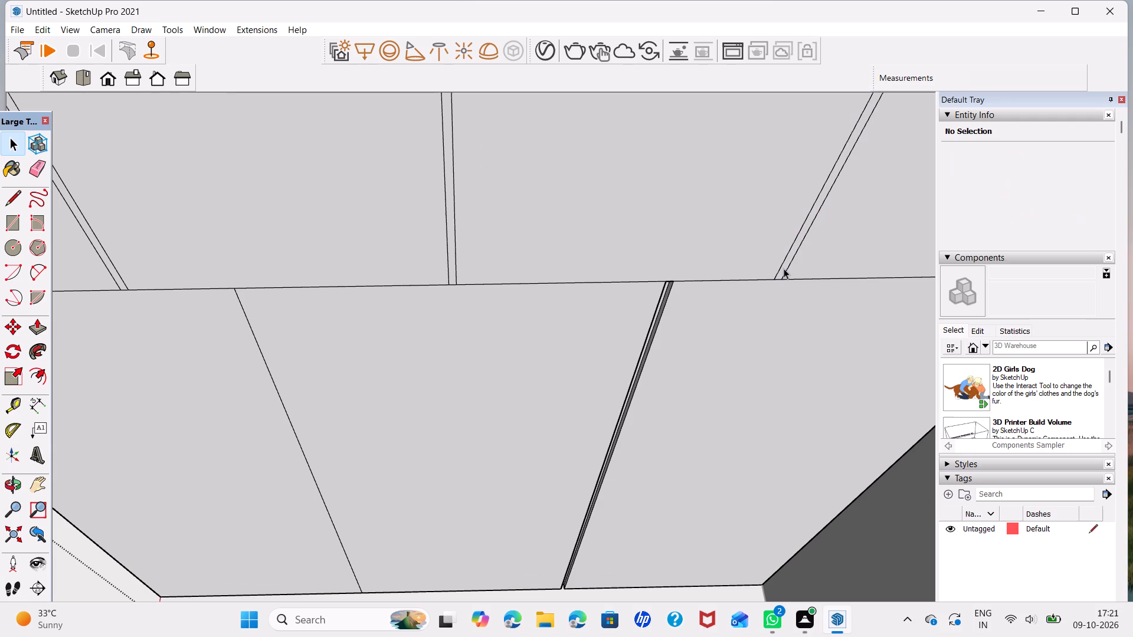
Recess the three narrow upper divider strips on the wardrobe front by repeating the 1/2" Push/Pull on each.
left_click(784, 268)
key("p")
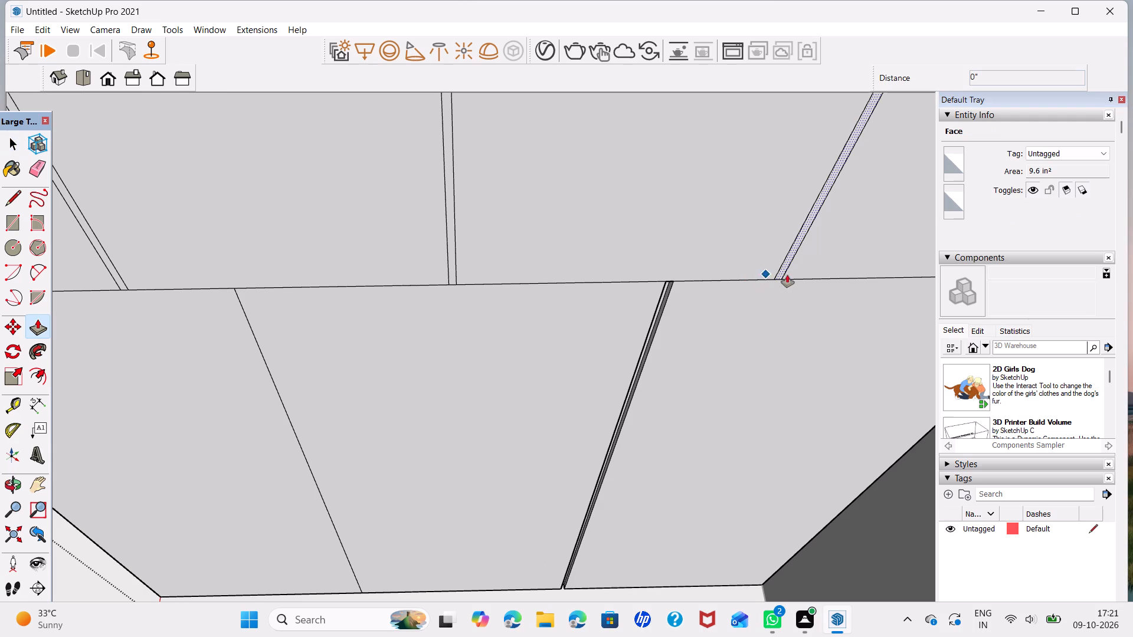
double_click(784, 270)
key("space")
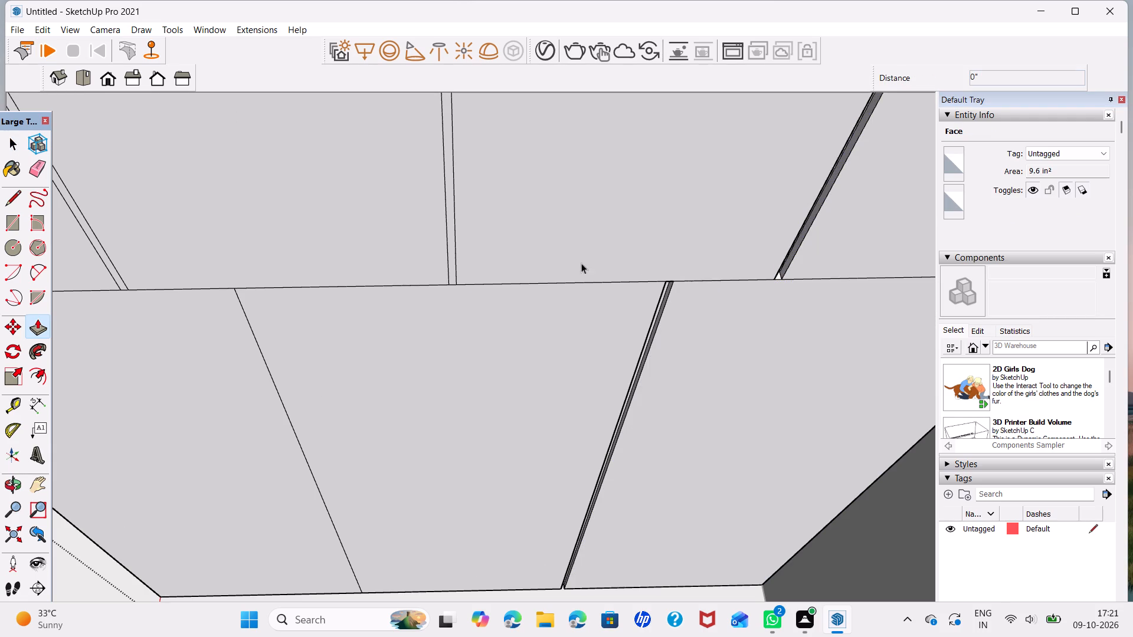
left_click(453, 273)
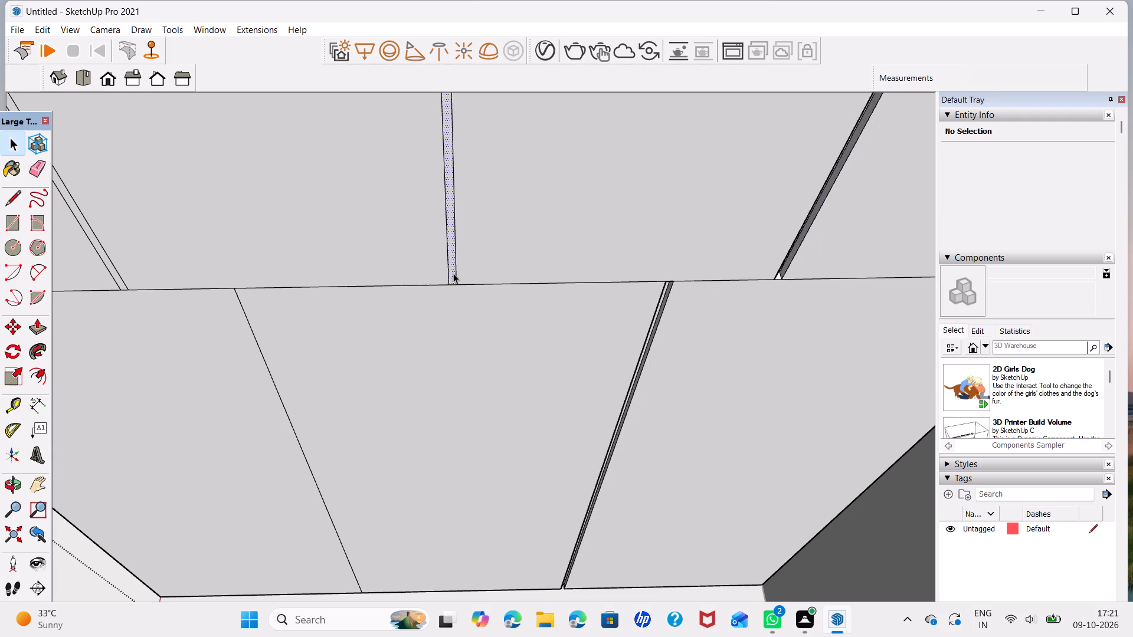
key("p")
double_click(453, 273)
scroll(461, 280, "down", 2)
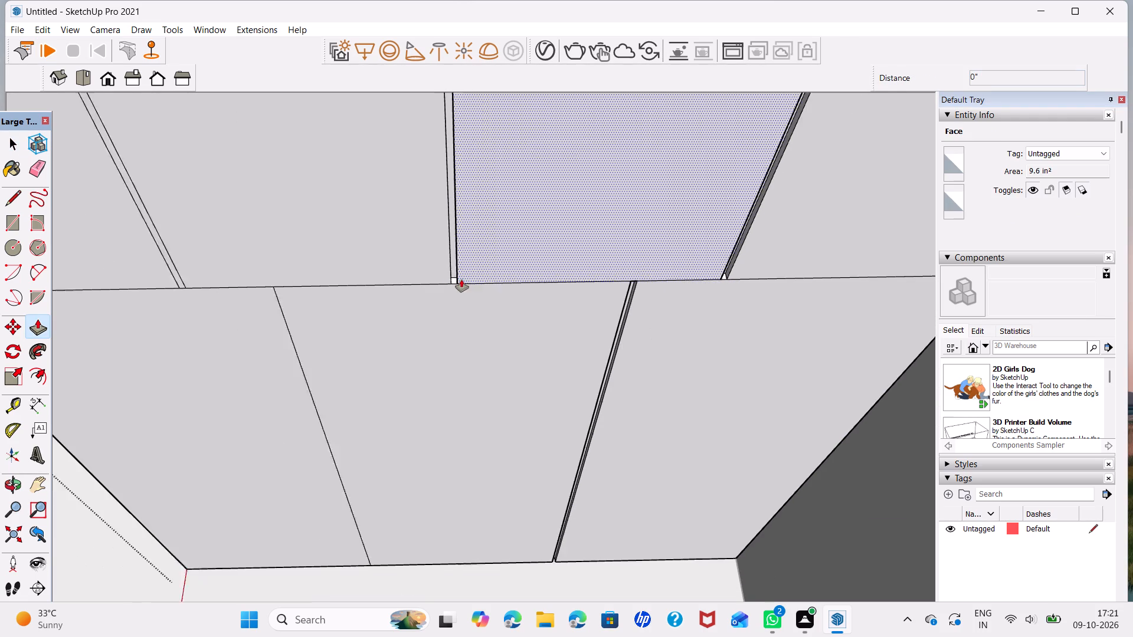
scroll(461, 280, "down", 1)
double_click(203, 277)
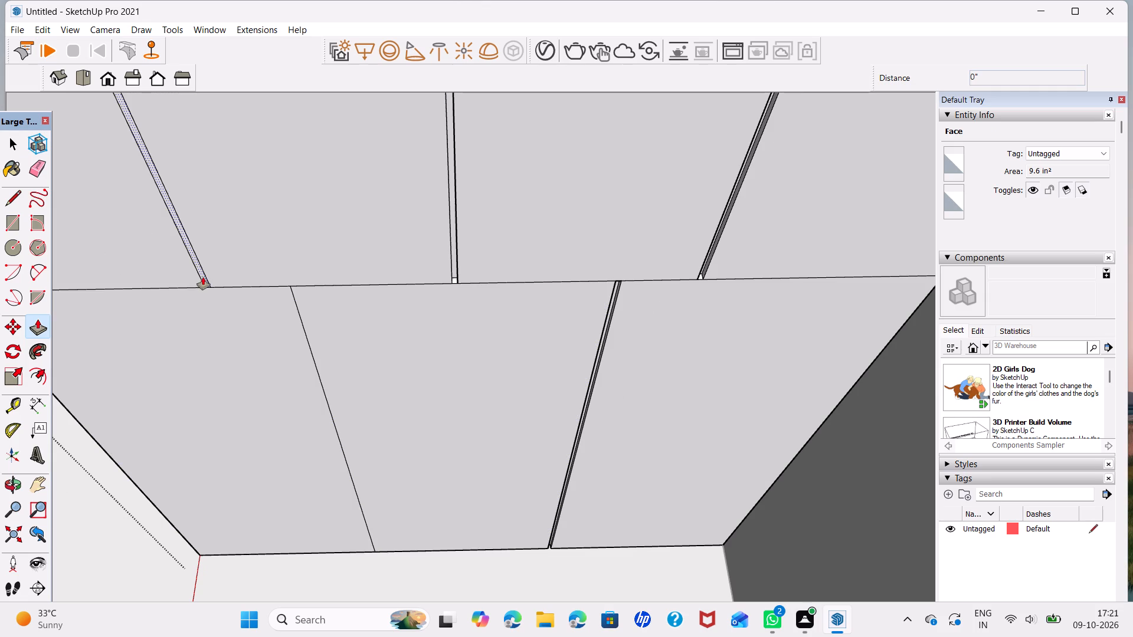
key("Escape")
scroll(310, 353, "down", 4)
key("space")
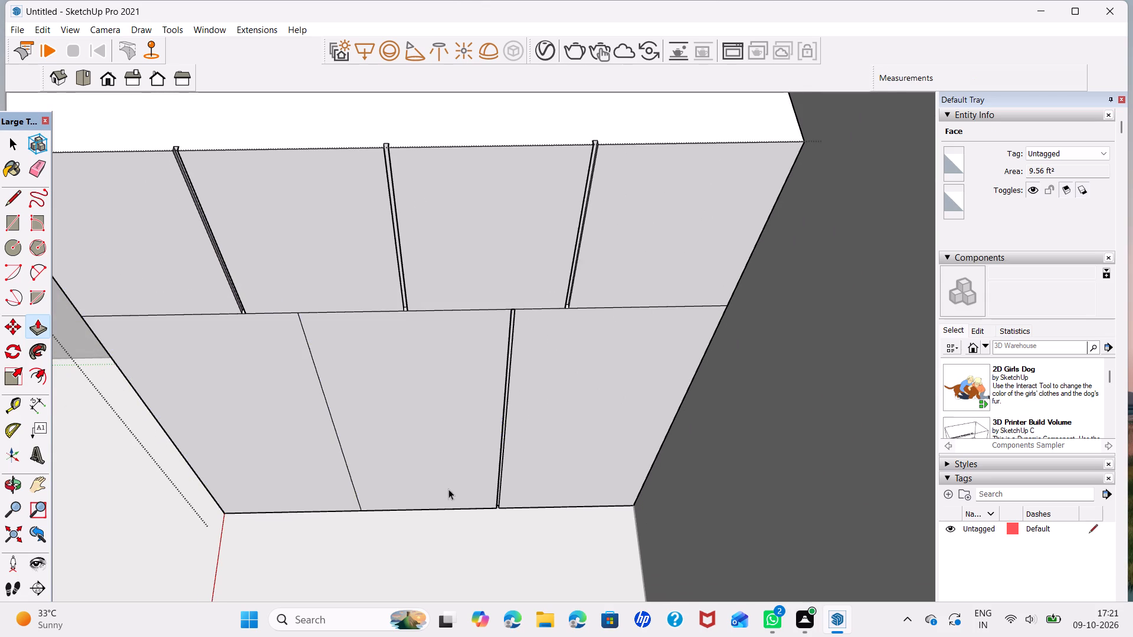
Copy the first lower divider line 0.2" sideways along the wardrobe's bottom edge, towards the second lower divider.
middle_click_drag(452, 496, 471, 449)
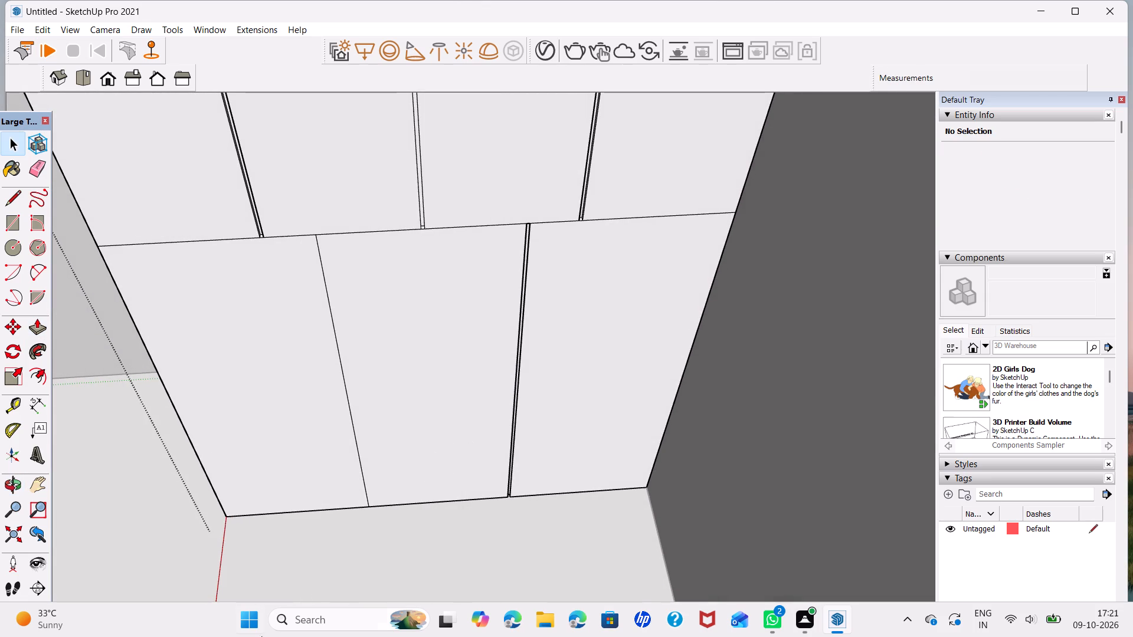
left_click(366, 496)
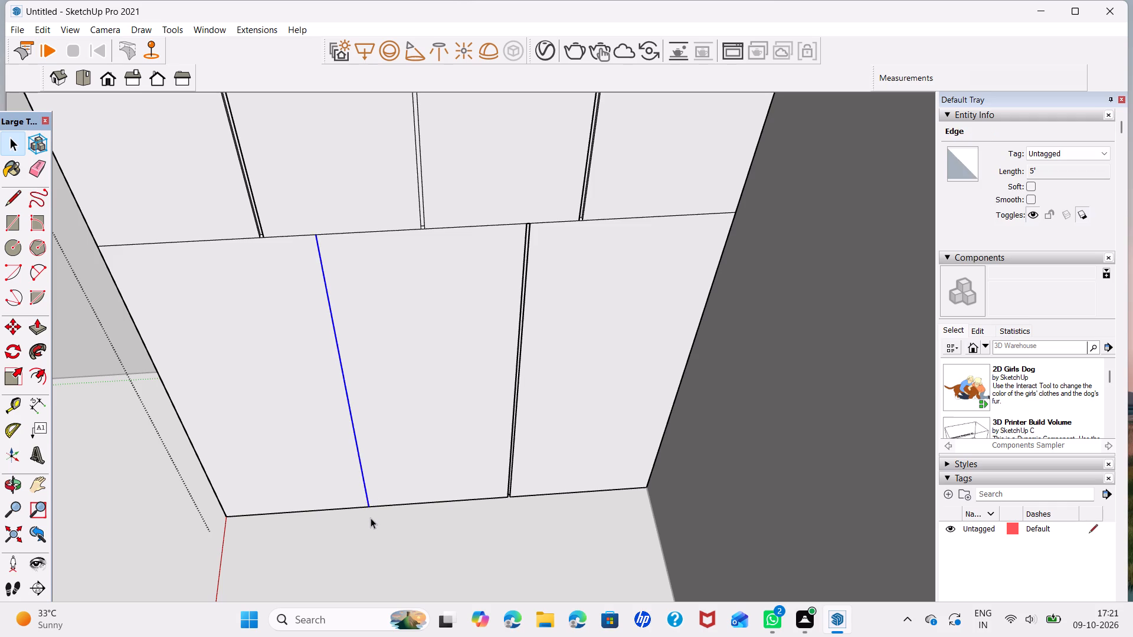
key("m")
left_click(371, 507)
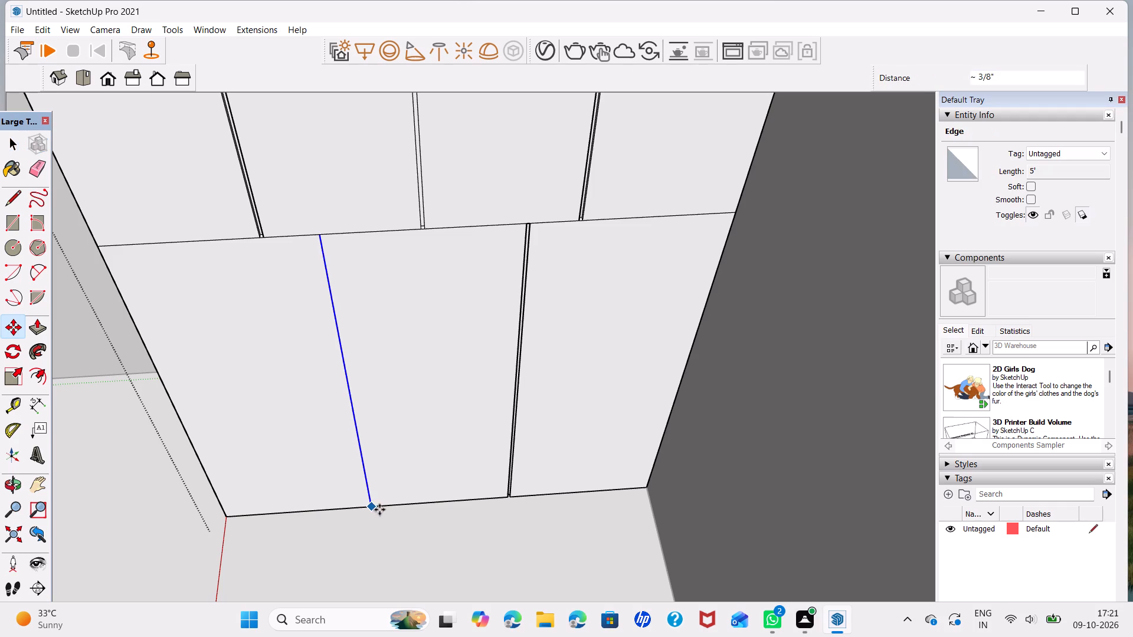
type("0.2")
key("Return")
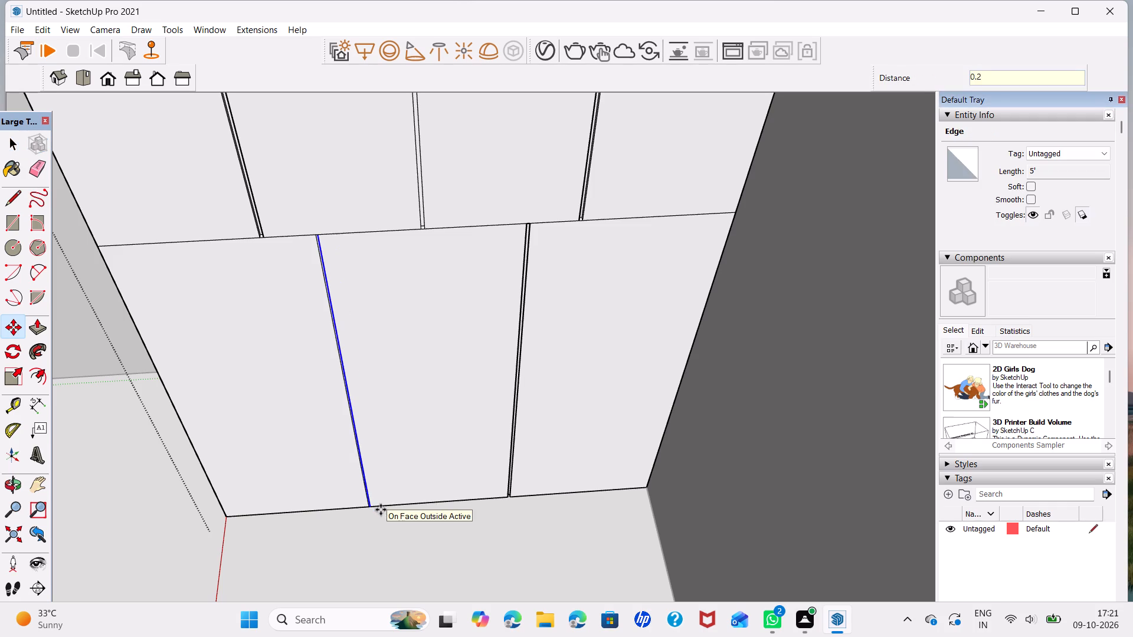
Copy the new offset line 0.4" back across the first lower divider, away from the second lower divider.
scroll(361, 518, "up", 9)
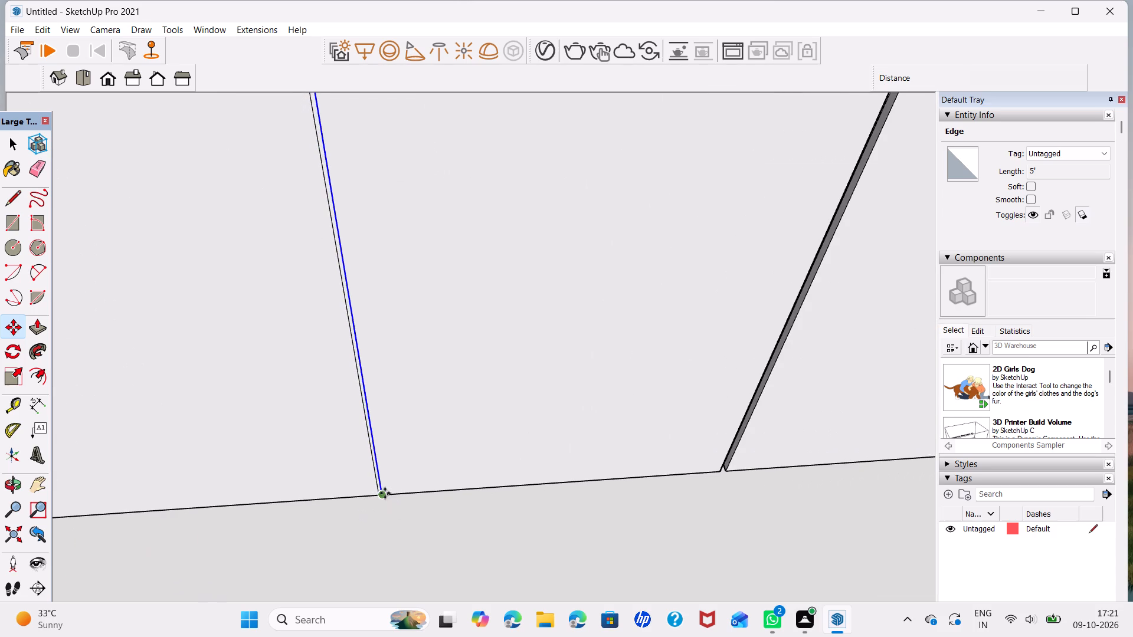
left_click(385, 493)
key("0")
type(".4")
key("Return")
key("space")
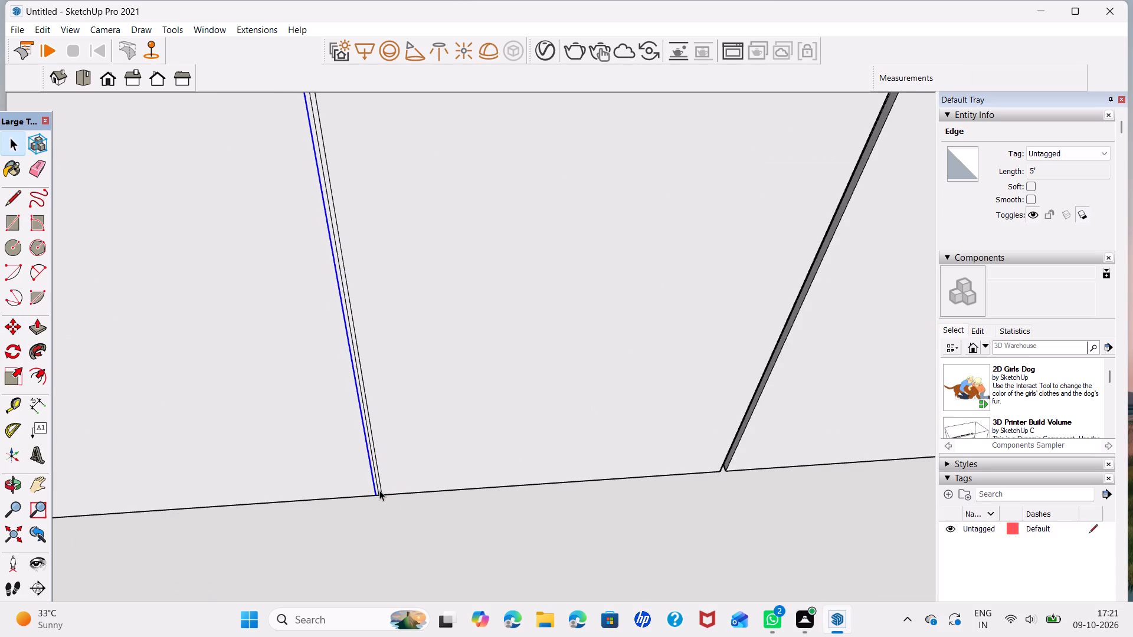
Delete the original middle line between the two offset copies of the first lower divider.
left_click(378, 489)
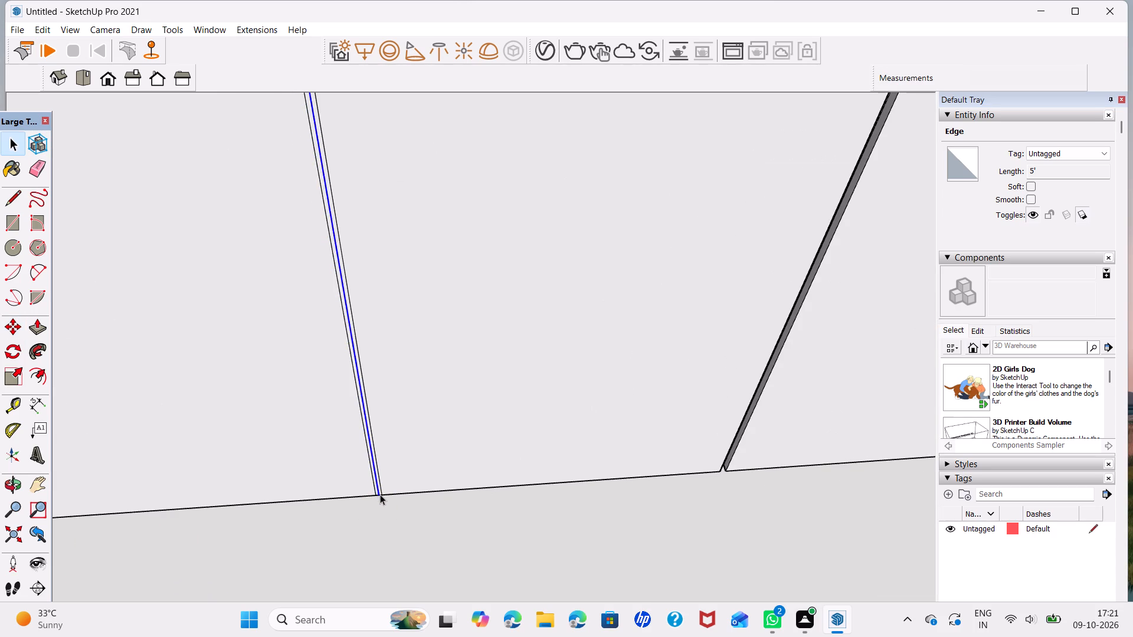
key("Delete")
Recess the narrow strip at the first lower divider by repeating the 1/2" Push/Pull.
left_click(376, 484)
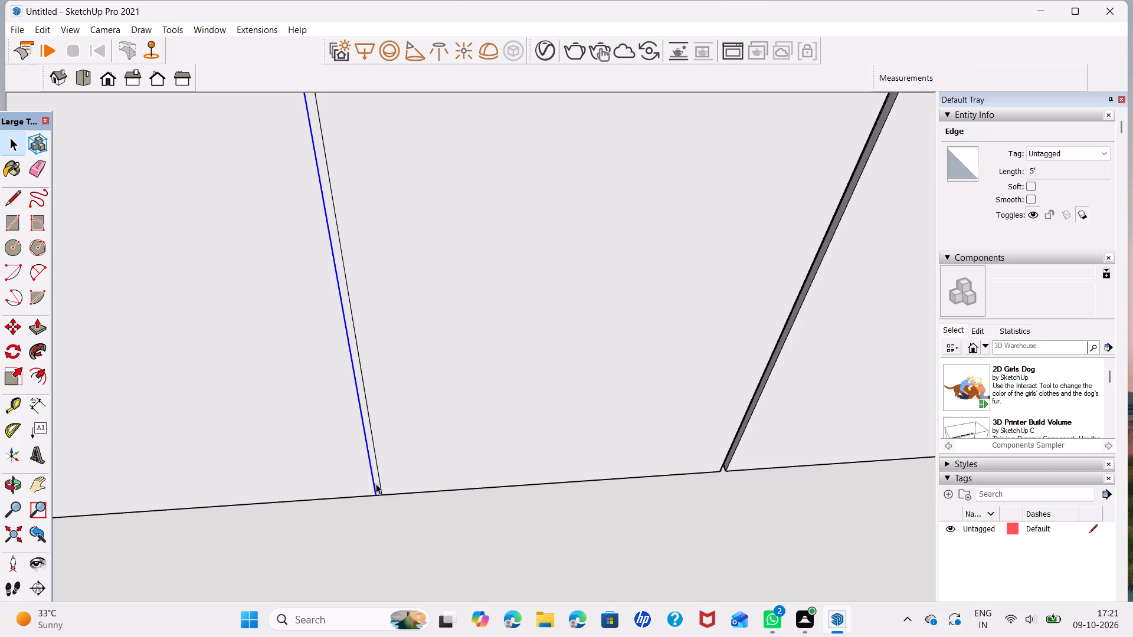
key("p")
double_click(377, 482)
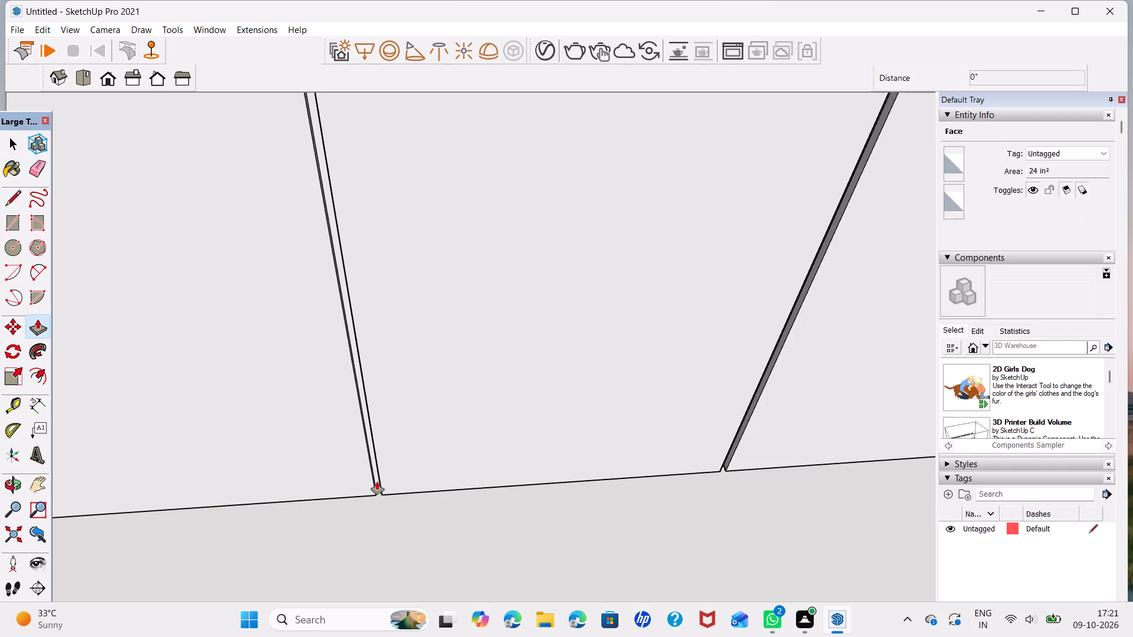
key("space")
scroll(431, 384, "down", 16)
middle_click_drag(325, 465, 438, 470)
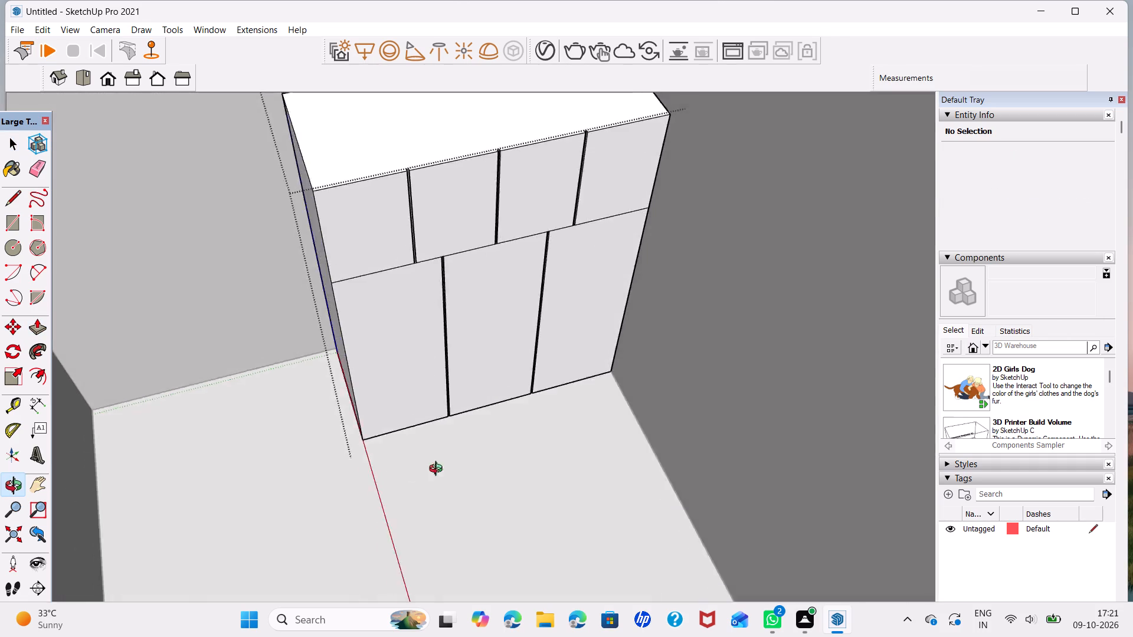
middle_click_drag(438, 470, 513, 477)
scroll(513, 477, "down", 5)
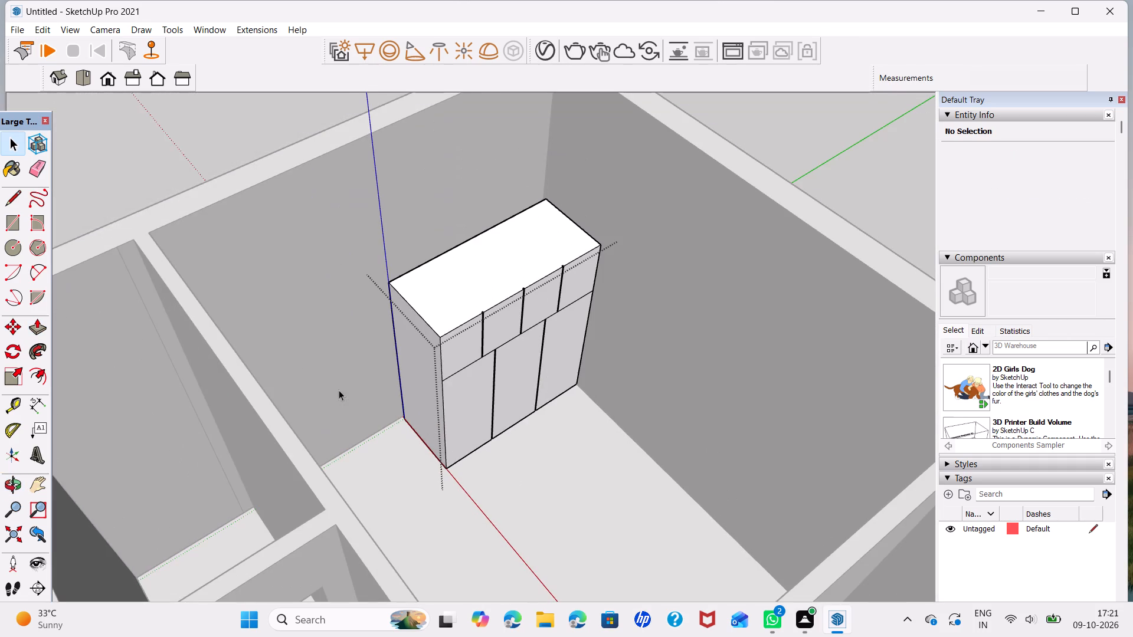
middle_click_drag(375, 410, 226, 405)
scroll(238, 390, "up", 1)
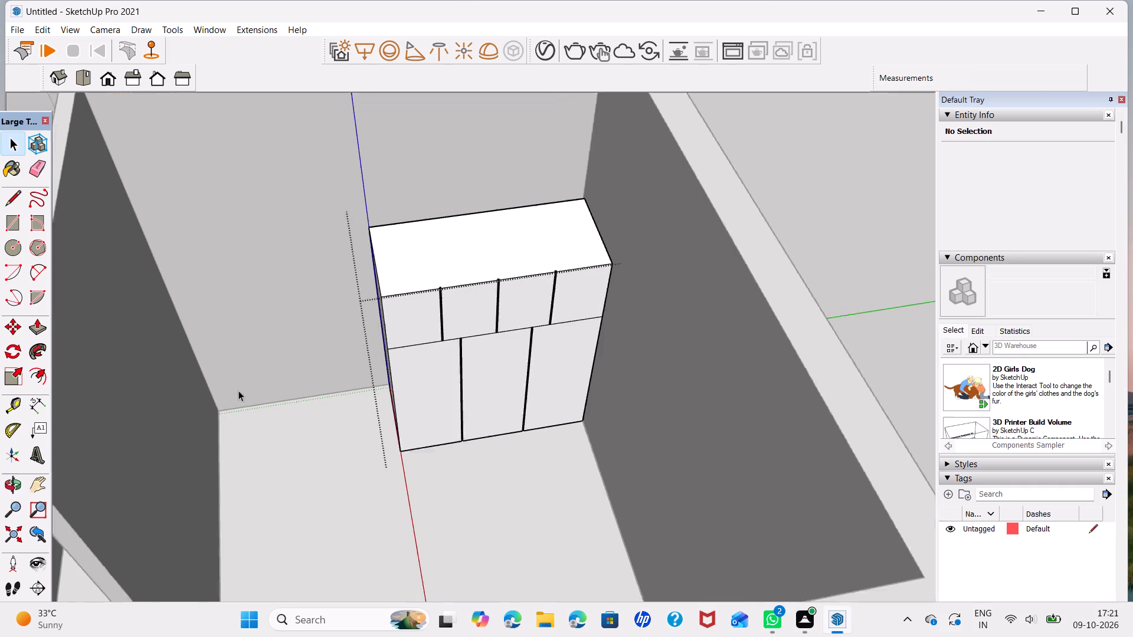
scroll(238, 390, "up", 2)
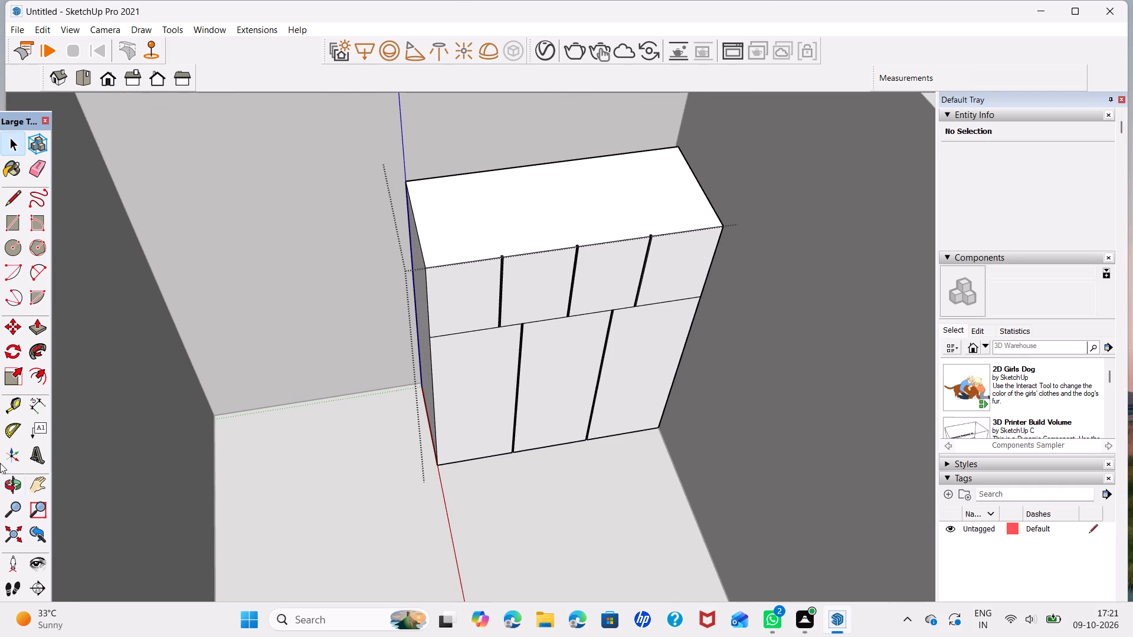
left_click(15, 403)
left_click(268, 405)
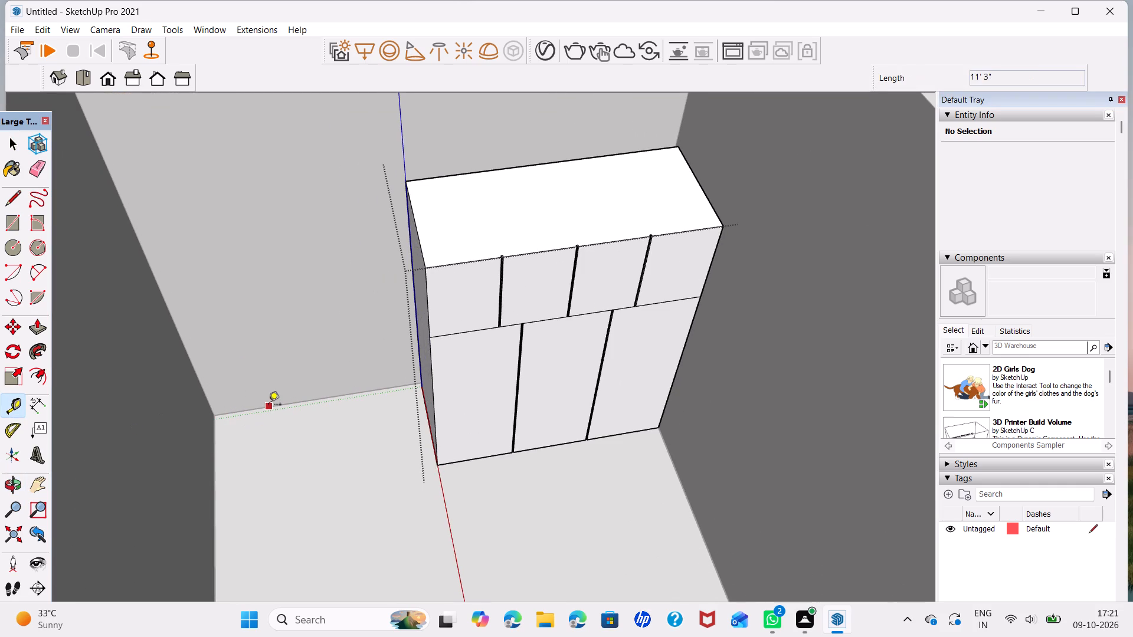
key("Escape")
Leave the wardrobe's group editing and return to the whole house model.
scroll(318, 394, "down", 5)
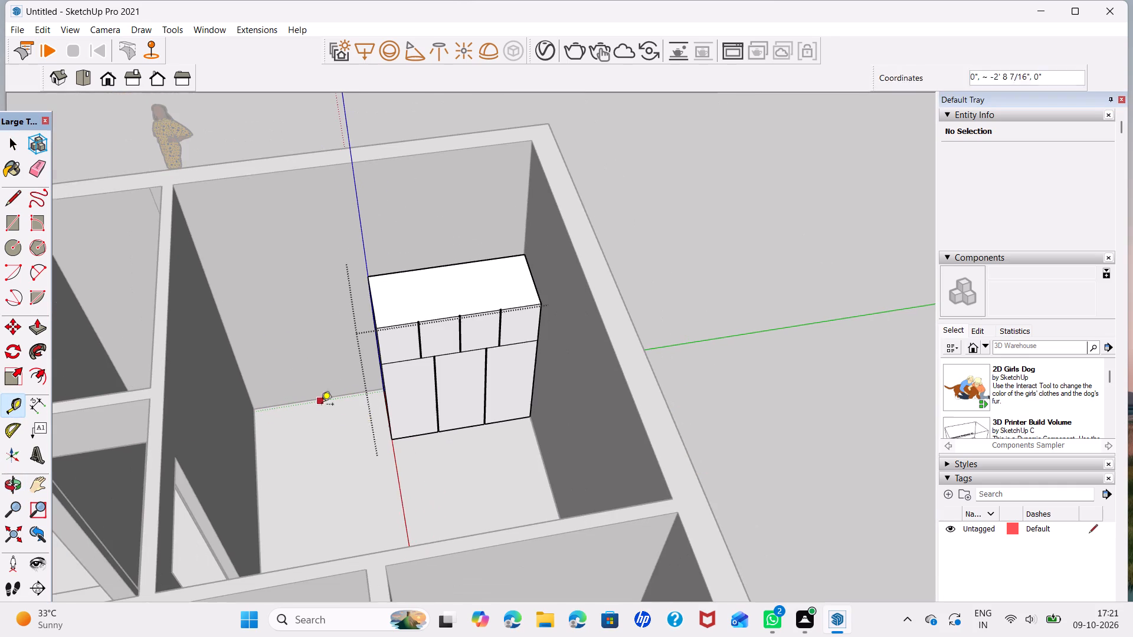
key("space")
left_click(738, 414)
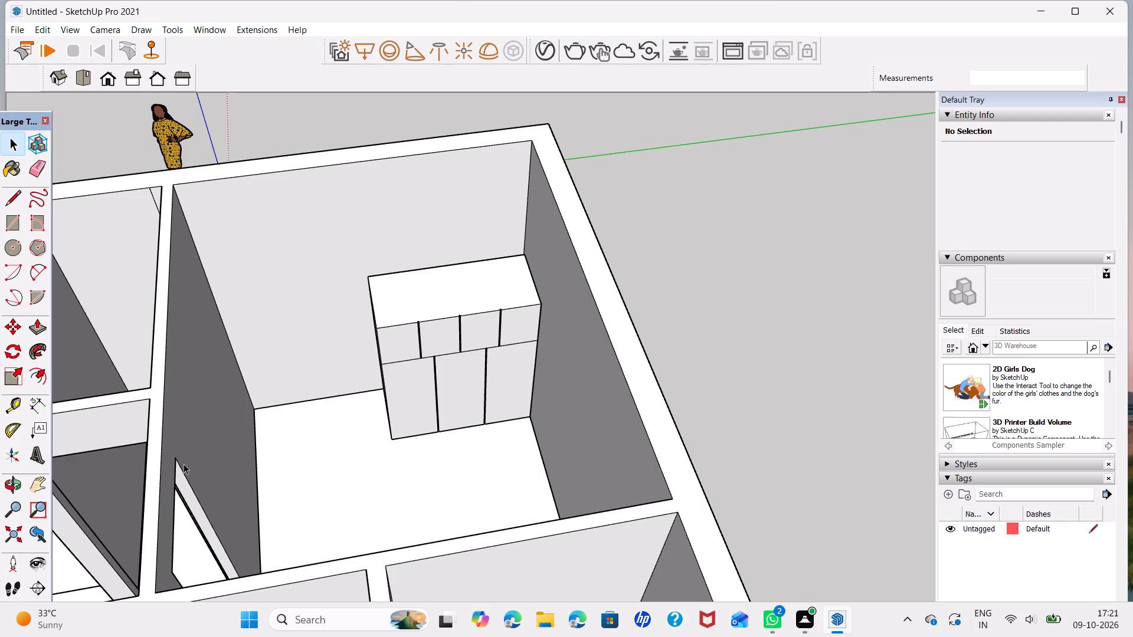
Place a Tape Measure guide line 4' above the floor edge on the wall beside the wardrobe.
left_click(13, 376)
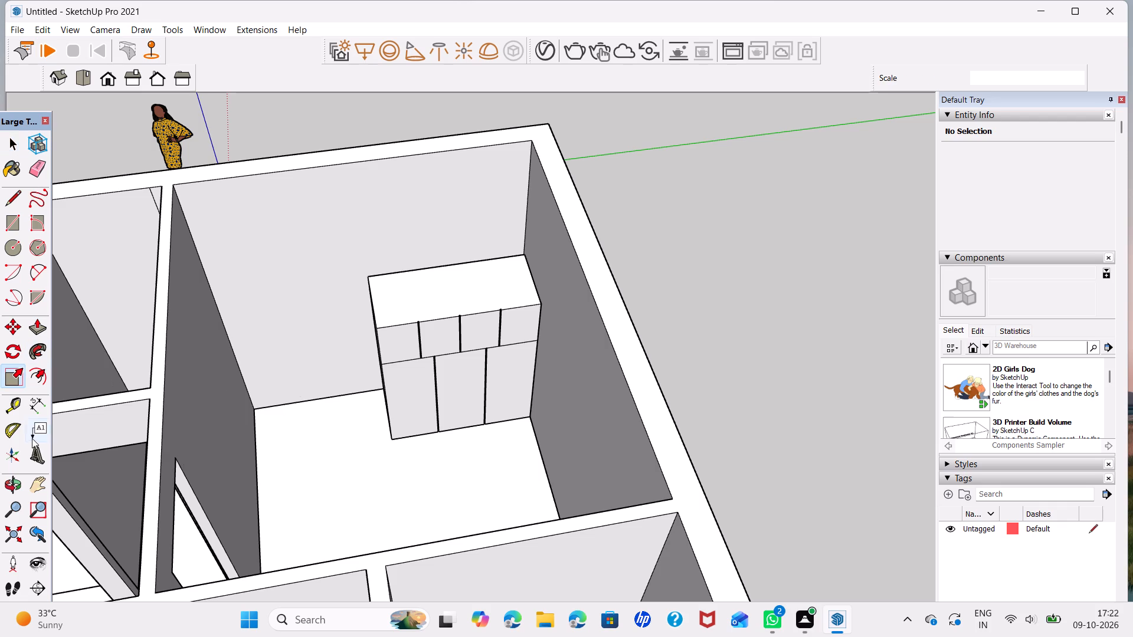
left_click(16, 406)
left_click(289, 403)
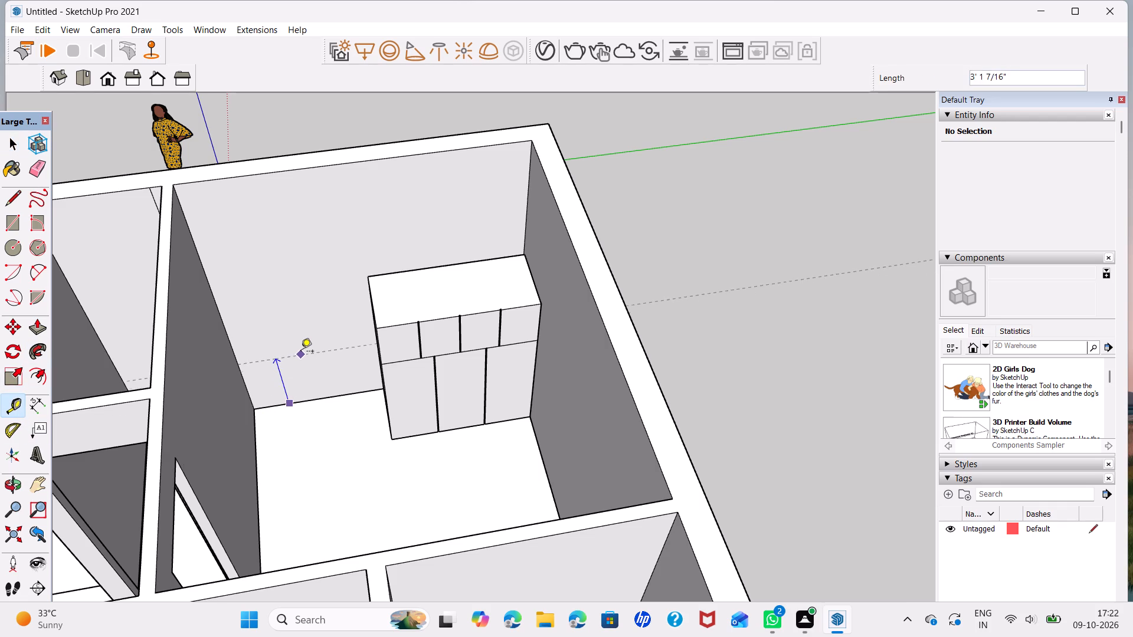
type("4'")
key("Return")
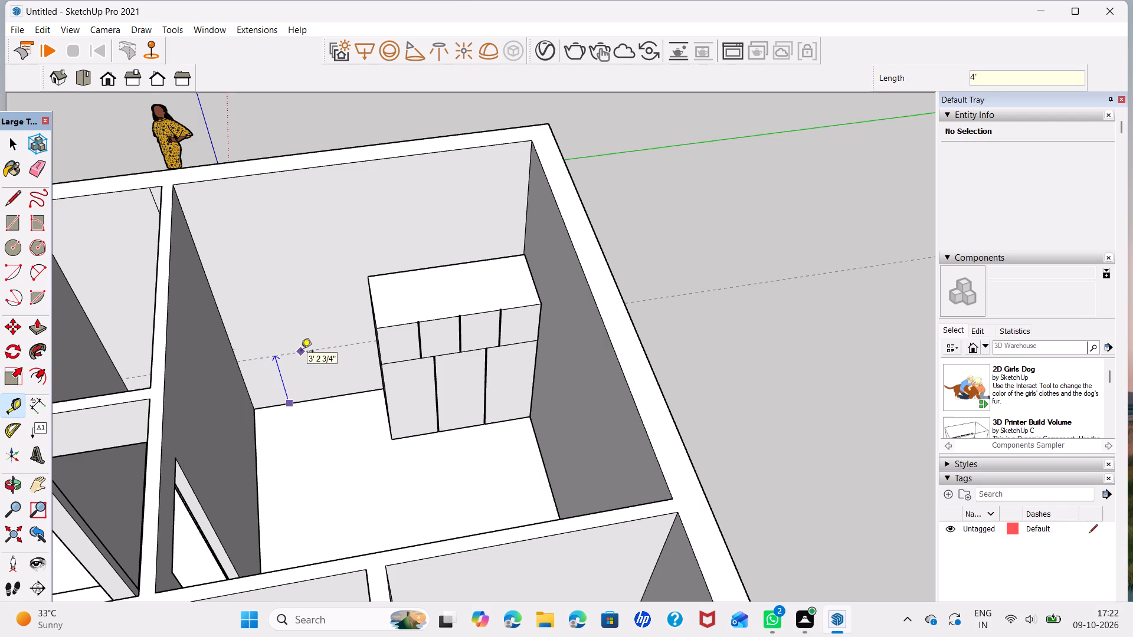
Place a second guide line 6' from the top edge of the same bedroom wall.
left_click(294, 168)
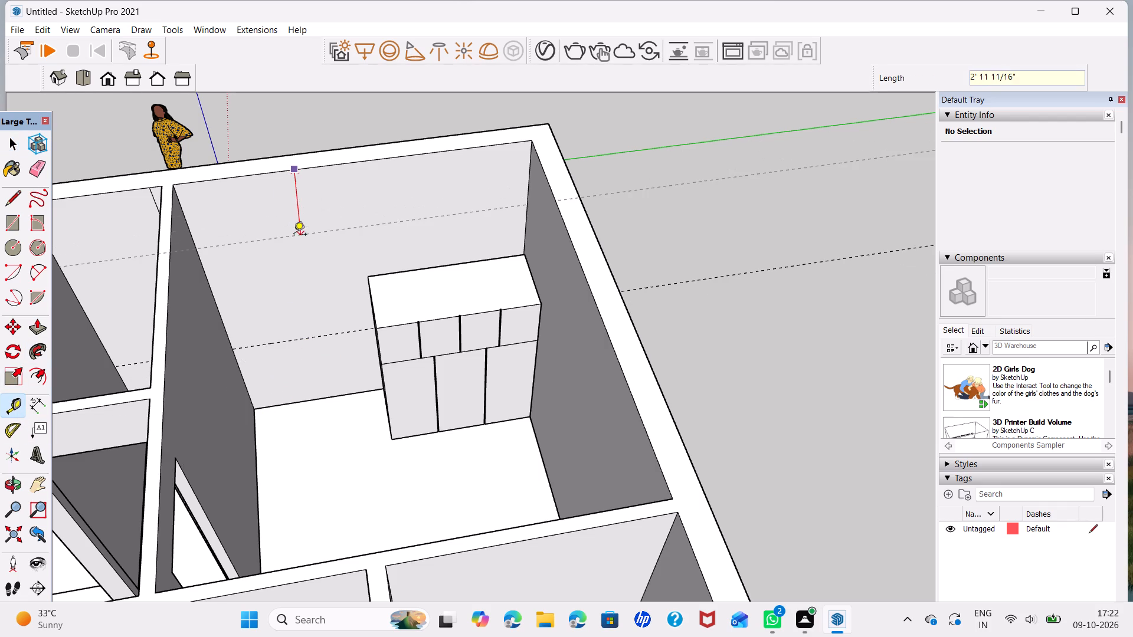
type("6'")
key("Return")
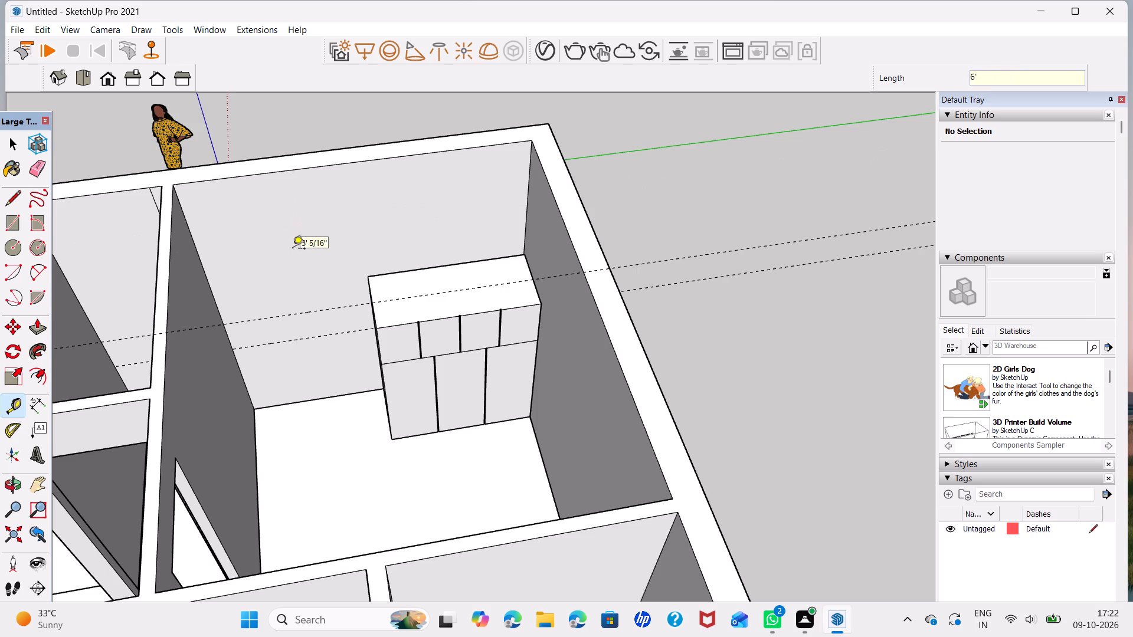
Place another Tape Measure guide line 6' below the top edge of the bedroom wall beside the wardrobe.
middle_click_drag(299, 307, 295, 212)
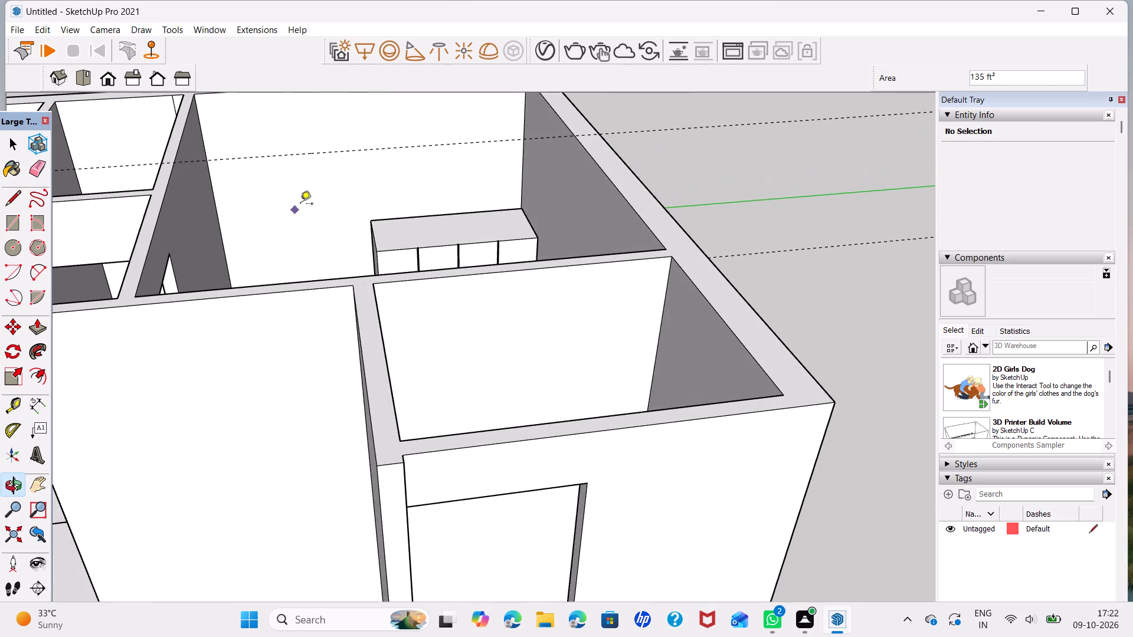
middle_click_drag(309, 159, 309, 213)
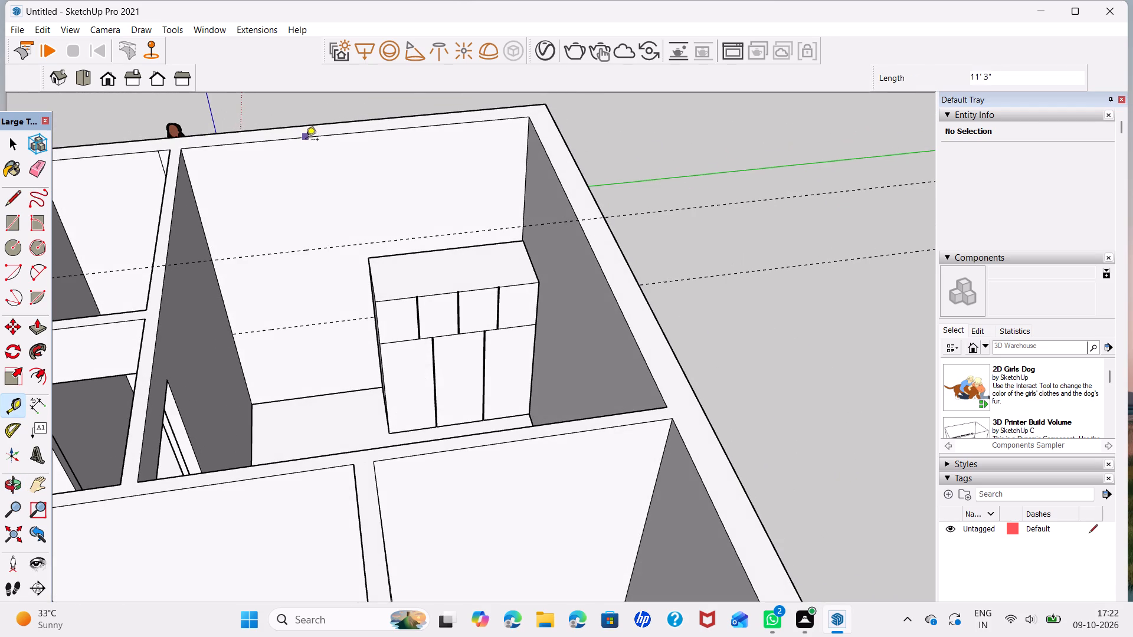
left_click(307, 140)
middle_click_drag(327, 264, 322, 217)
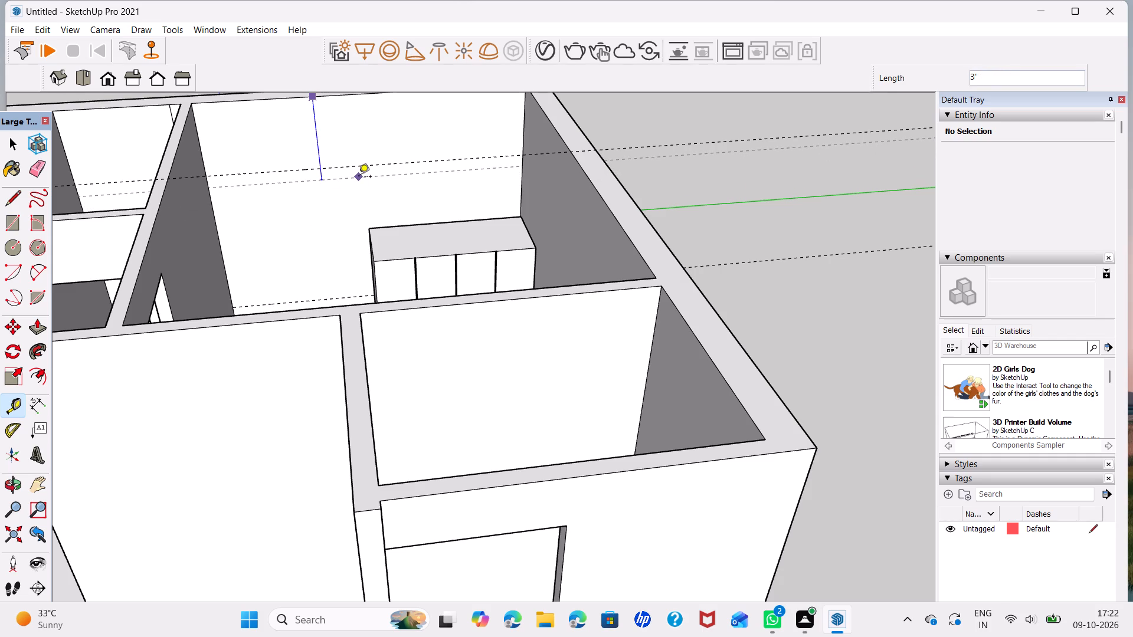
type("6'")
key("Return")
key("space")
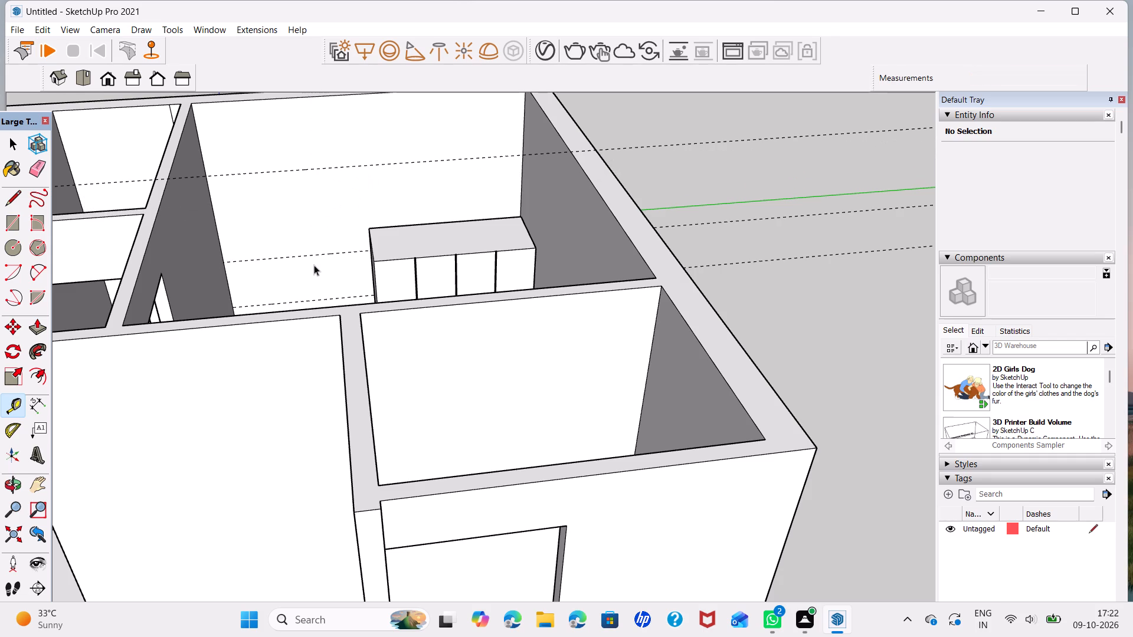
Inside the wall group, draw a window rectangle about 3' 7" by 2' between the two lower guides beside the wardrobe.
scroll(317, 244, "up", 8)
middle_click_drag(323, 301, 548, 246)
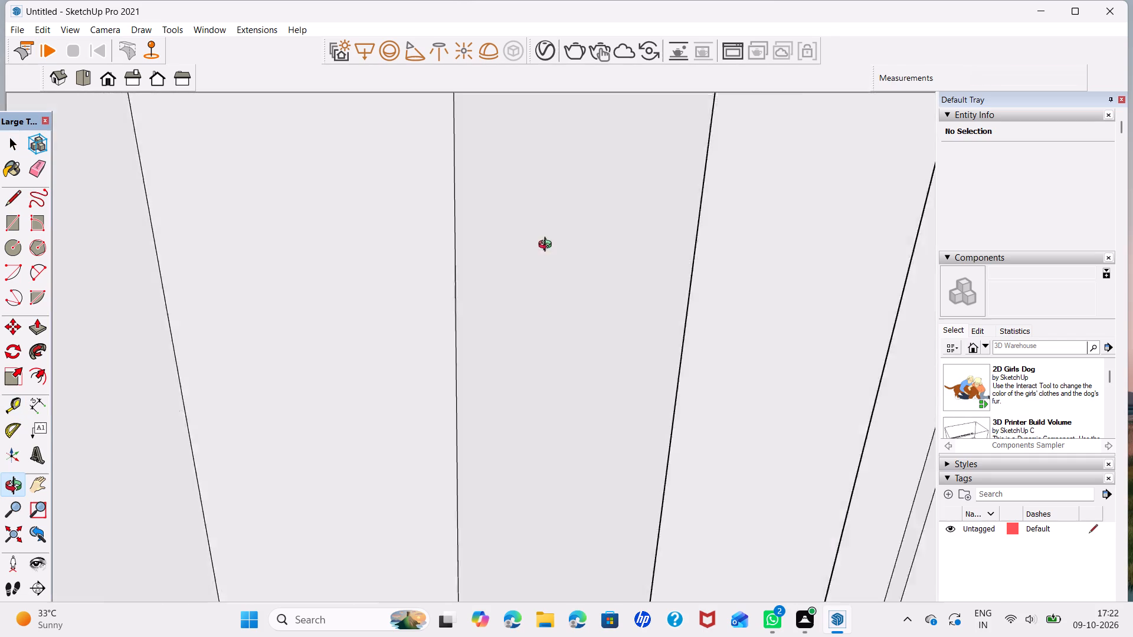
middle_click_drag(548, 246, 313, 275)
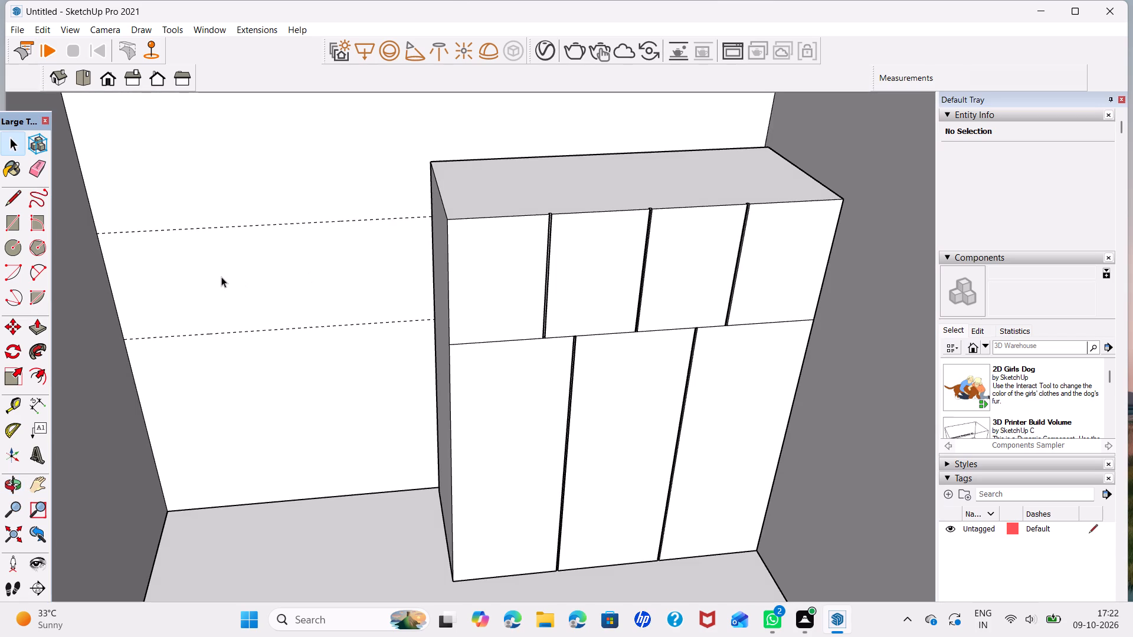
triple_click(245, 268)
left_click(245, 268)
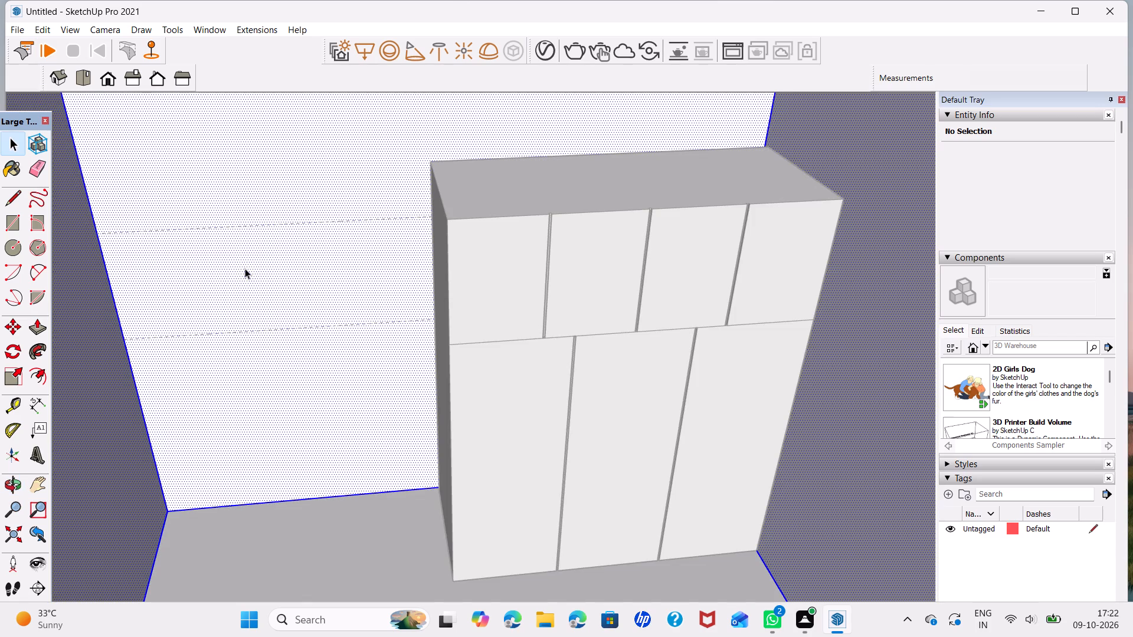
left_click(228, 294)
key("r")
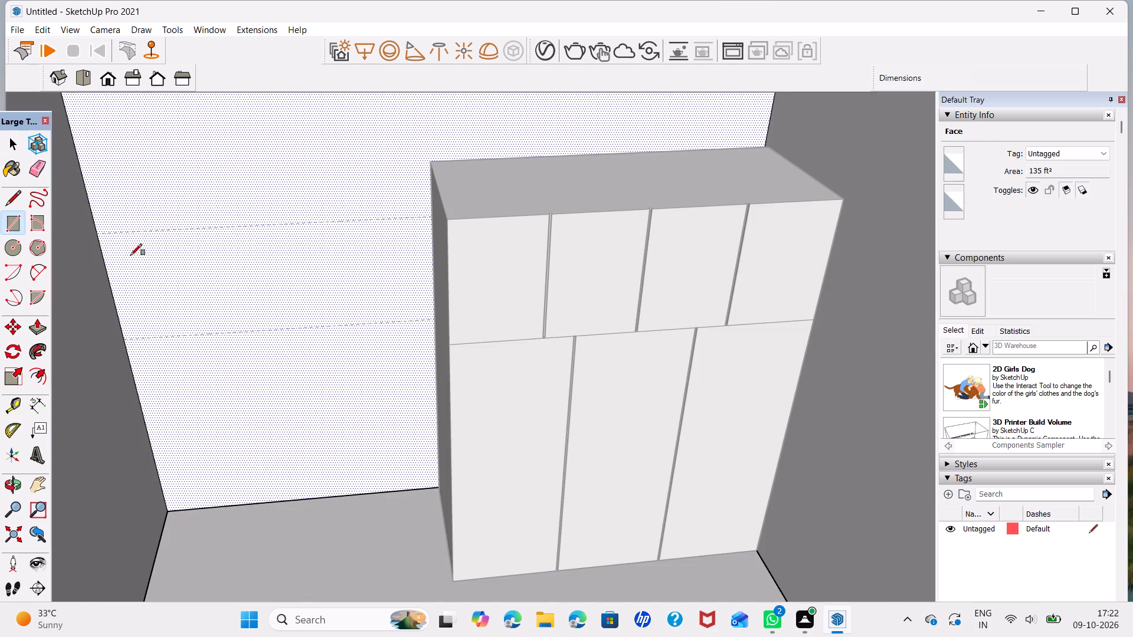
left_click(146, 229)
left_click(375, 323)
key("space")
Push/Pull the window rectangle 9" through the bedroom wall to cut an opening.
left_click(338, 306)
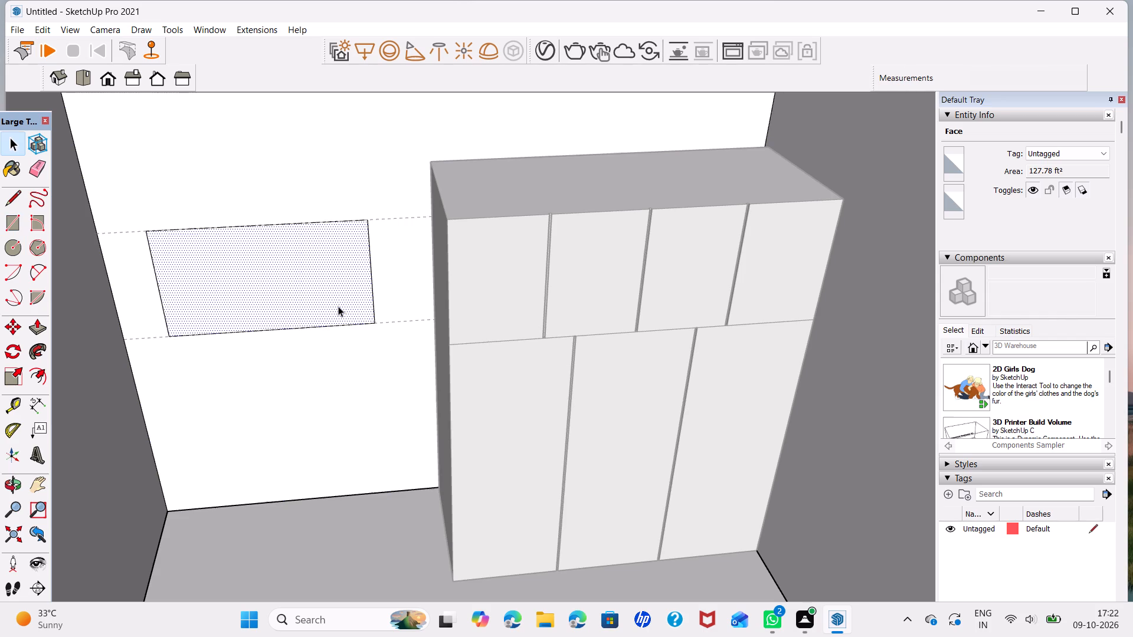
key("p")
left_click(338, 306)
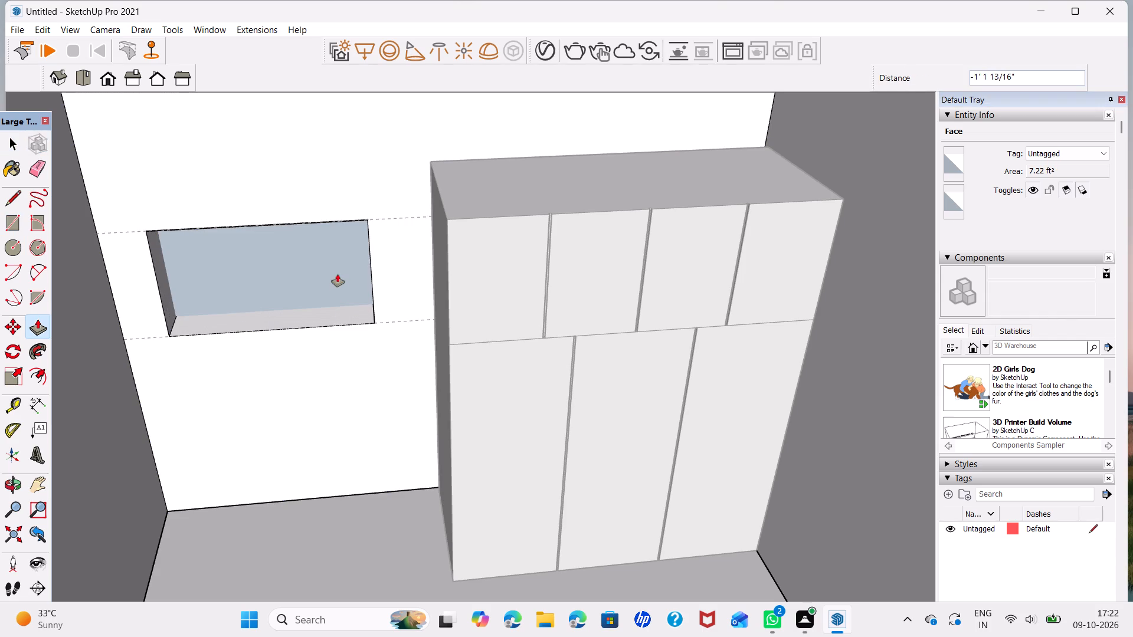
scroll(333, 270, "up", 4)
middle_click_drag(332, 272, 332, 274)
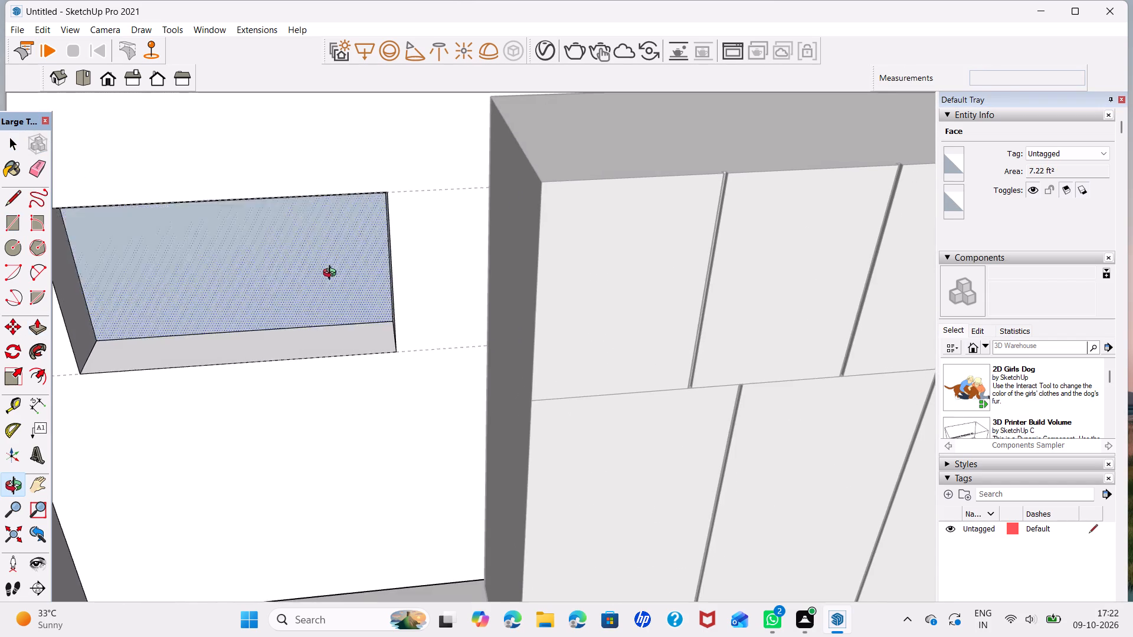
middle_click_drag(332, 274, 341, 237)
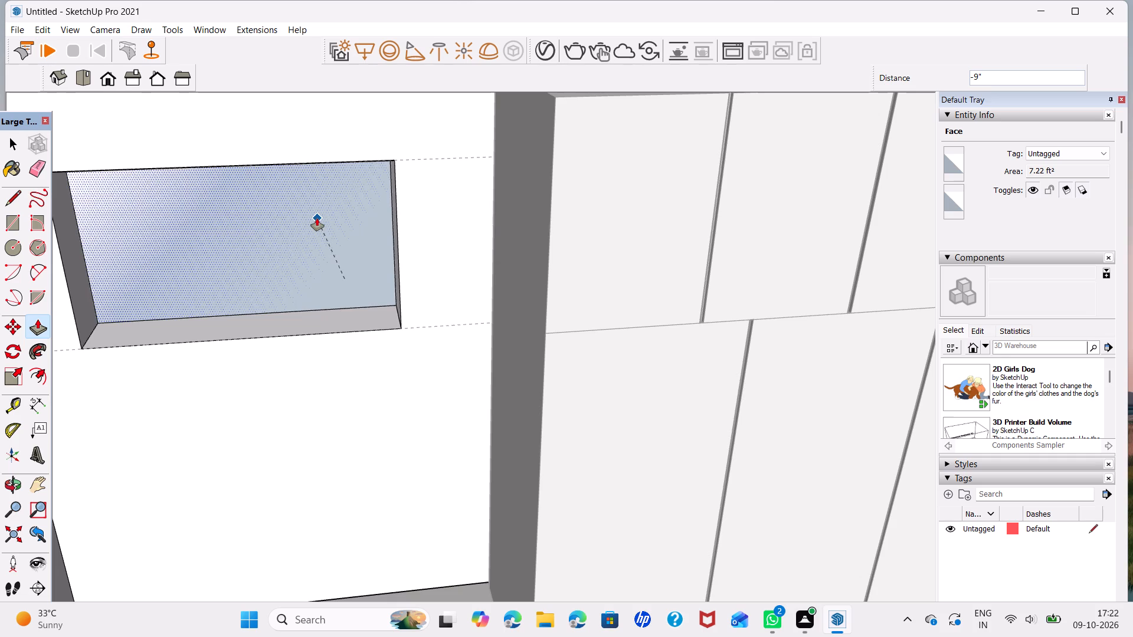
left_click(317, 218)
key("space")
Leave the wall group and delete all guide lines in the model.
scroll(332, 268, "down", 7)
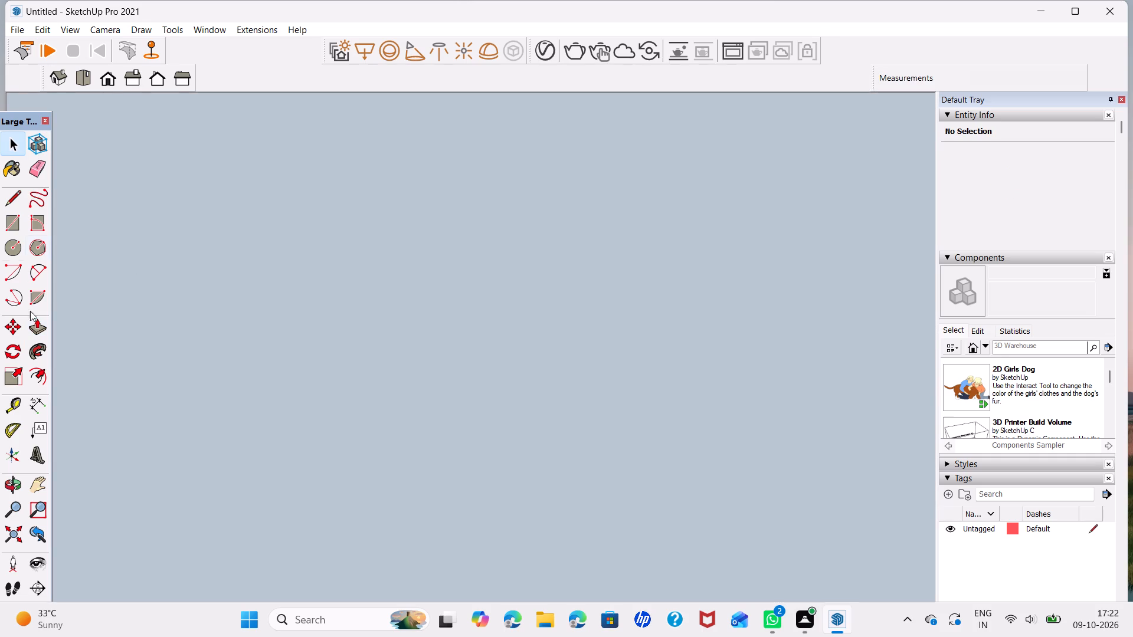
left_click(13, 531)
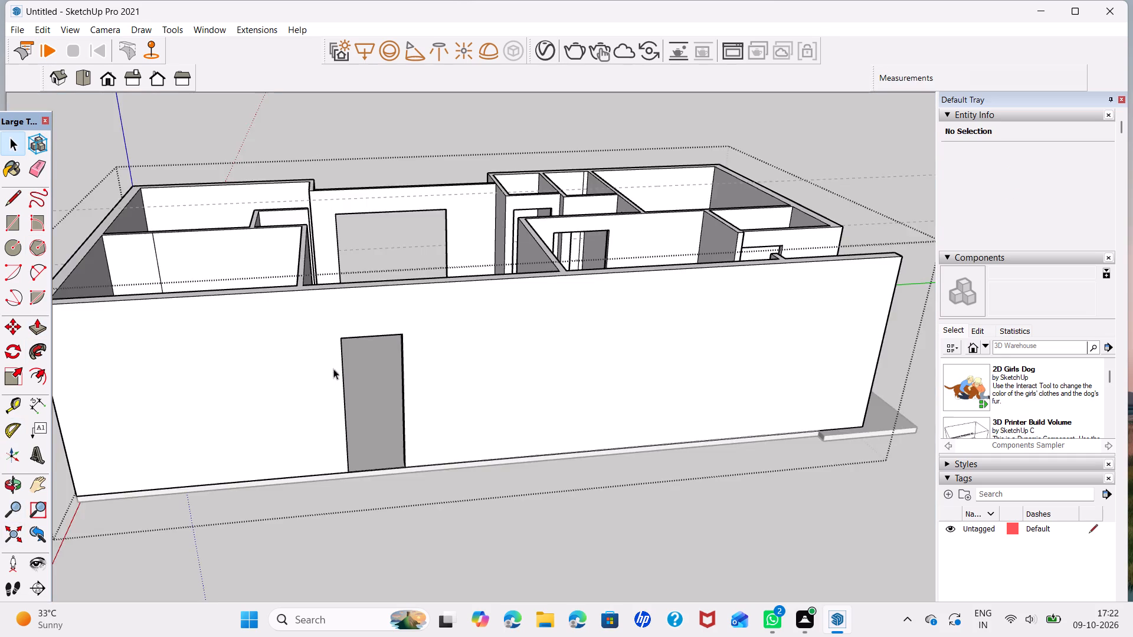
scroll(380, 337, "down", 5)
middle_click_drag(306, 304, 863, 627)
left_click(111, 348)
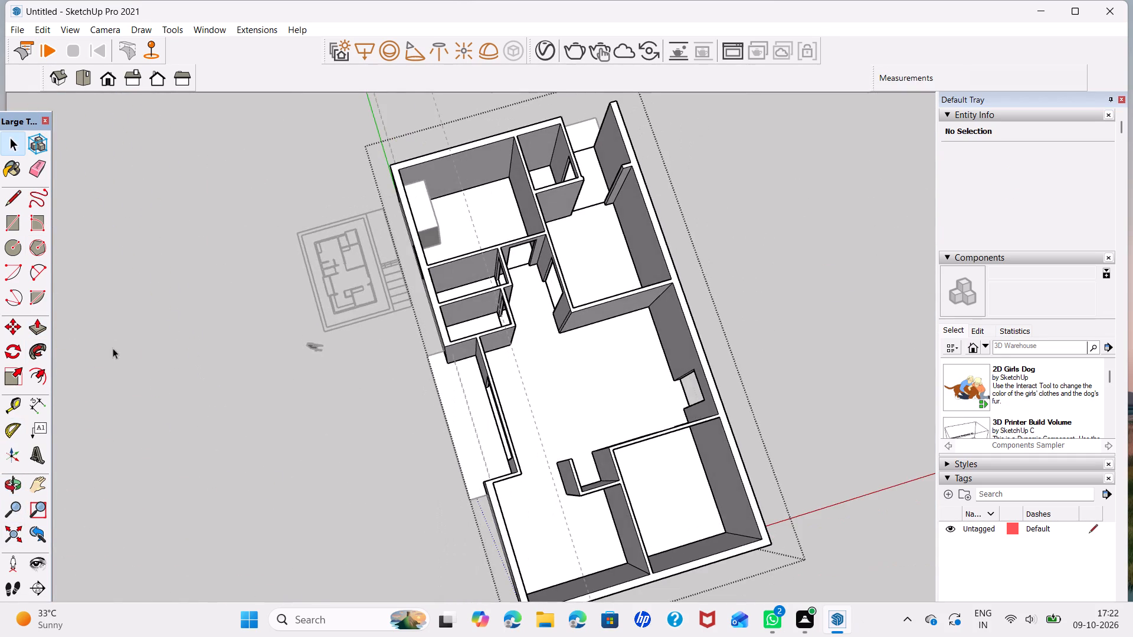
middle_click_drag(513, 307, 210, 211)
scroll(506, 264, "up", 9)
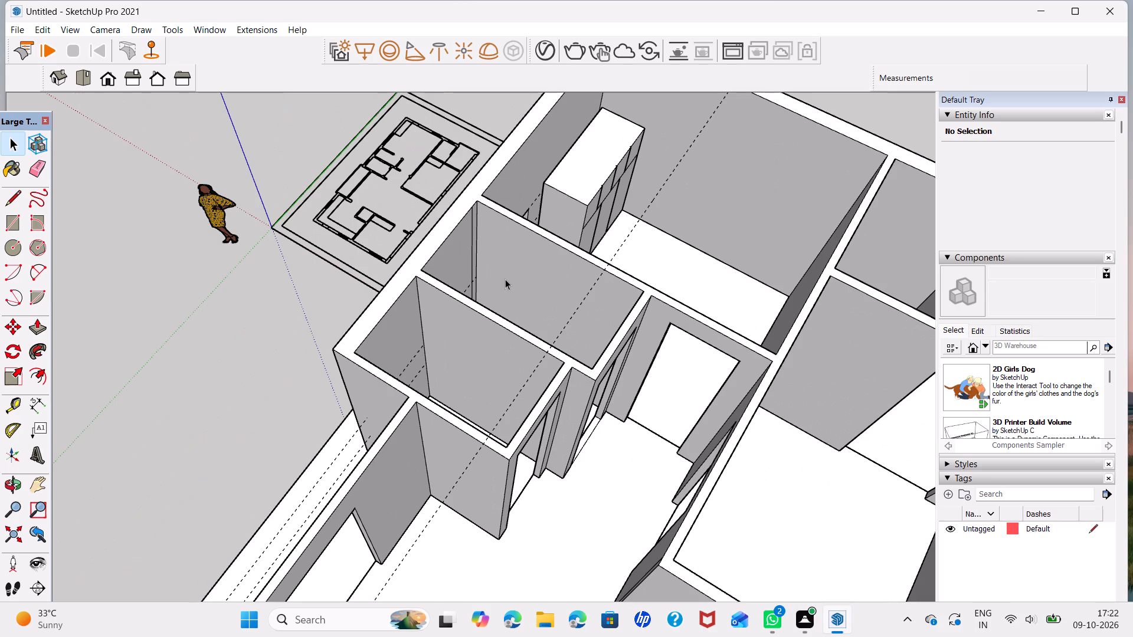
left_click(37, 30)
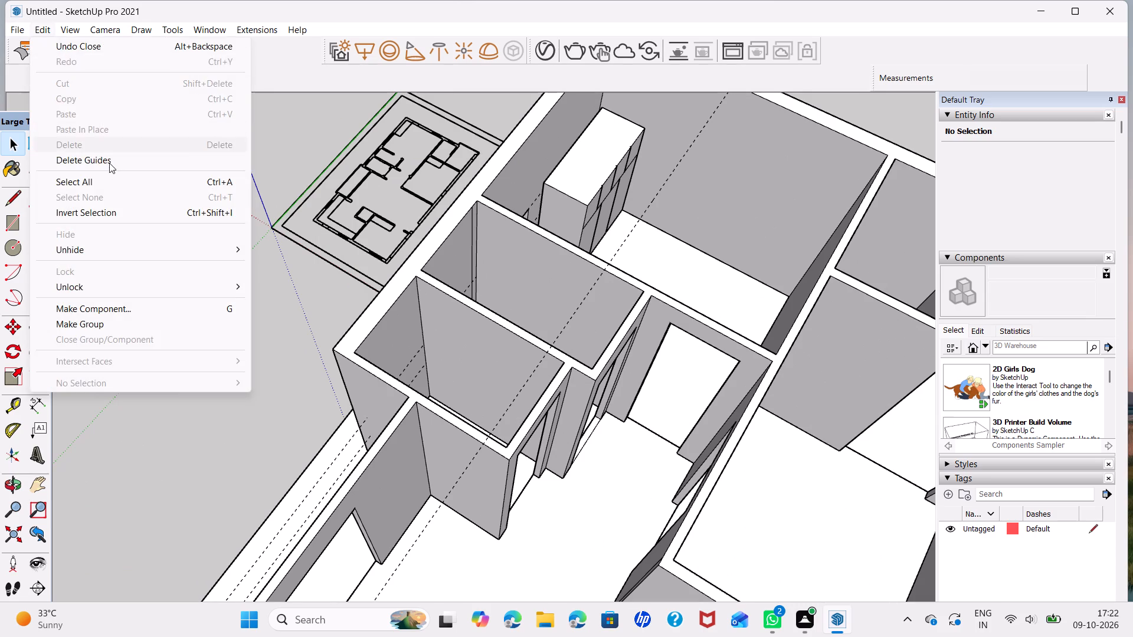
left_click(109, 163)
Examine the window opening's height and position from outside the house and from inside the bedroom.
scroll(315, 304, "down", 3)
middle_click_drag(300, 343, 745, 139)
middle_click_drag(733, 110, 938, 27)
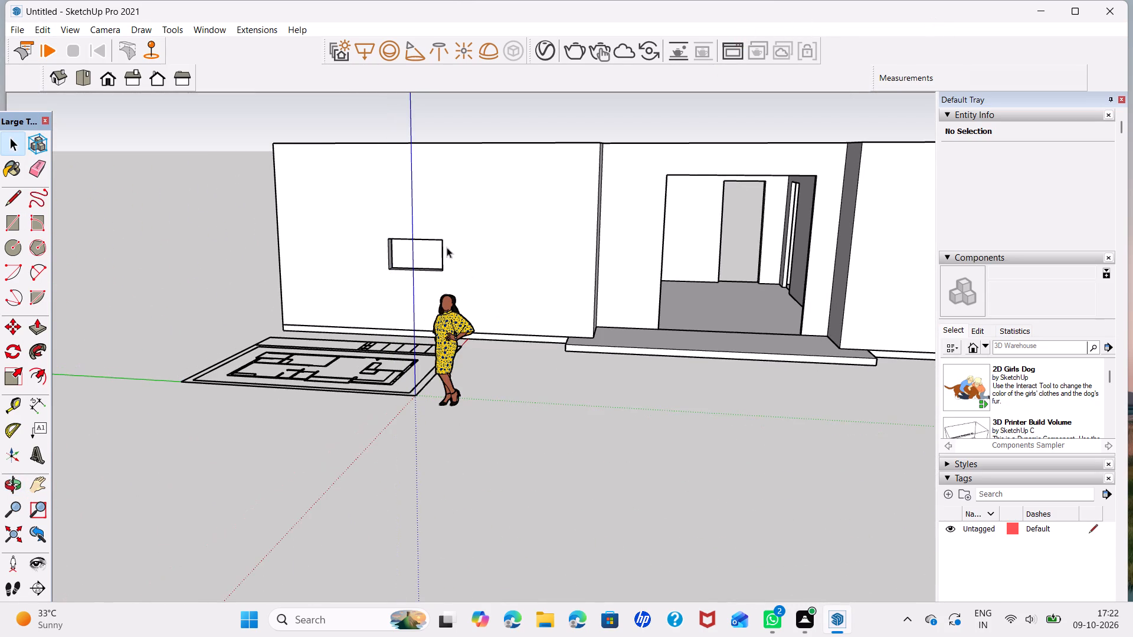
scroll(425, 260, "up", 9)
middle_click_drag(656, 233, 0, 304)
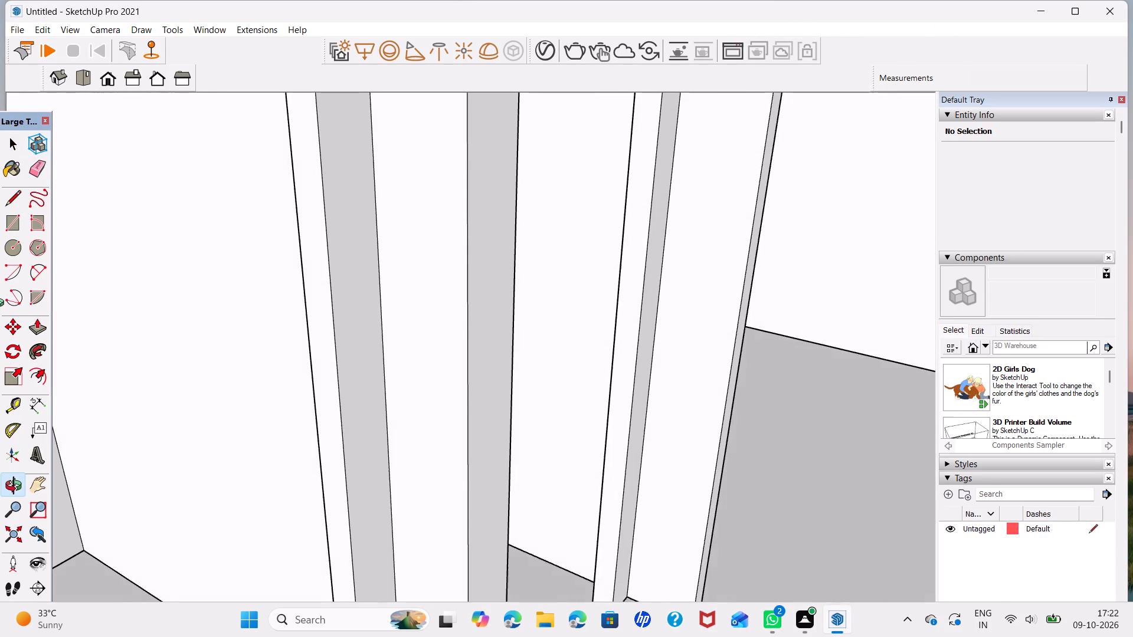
middle_click_drag(0, 304, 0, 314)
scroll(528, 310, "down", 6)
middle_click_drag(728, 293, 491, 406)
scroll(651, 373, "down", 14)
middle_click_drag(728, 355, 292, 434)
scroll(376, 337, "up", 5)
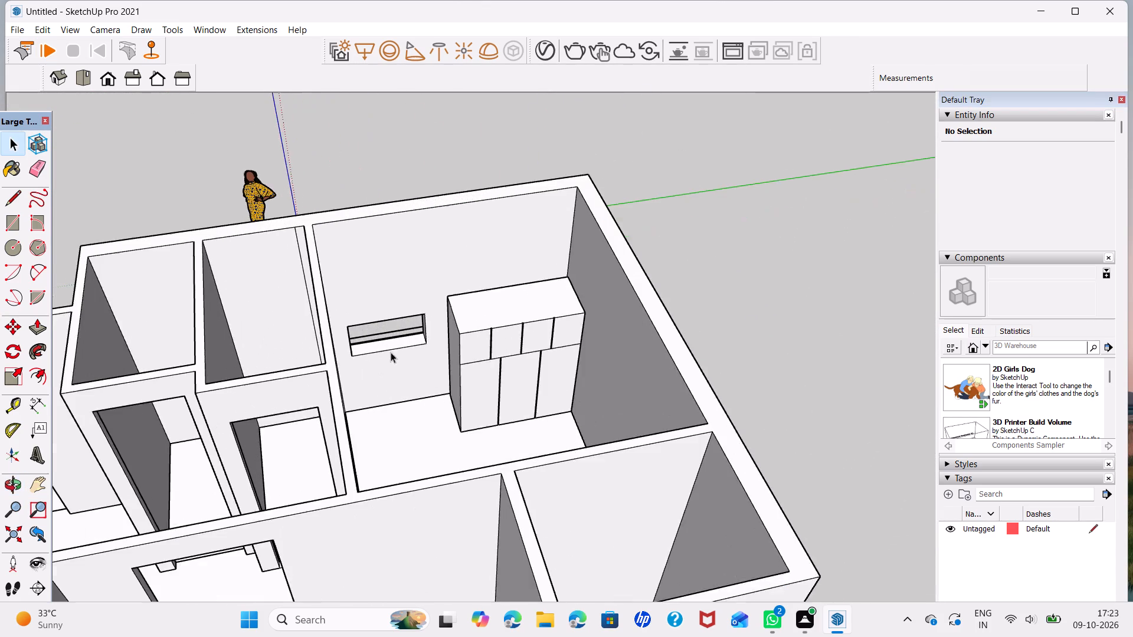
middle_click_drag(432, 373, 380, 349)
scroll(386, 321, "up", 1)
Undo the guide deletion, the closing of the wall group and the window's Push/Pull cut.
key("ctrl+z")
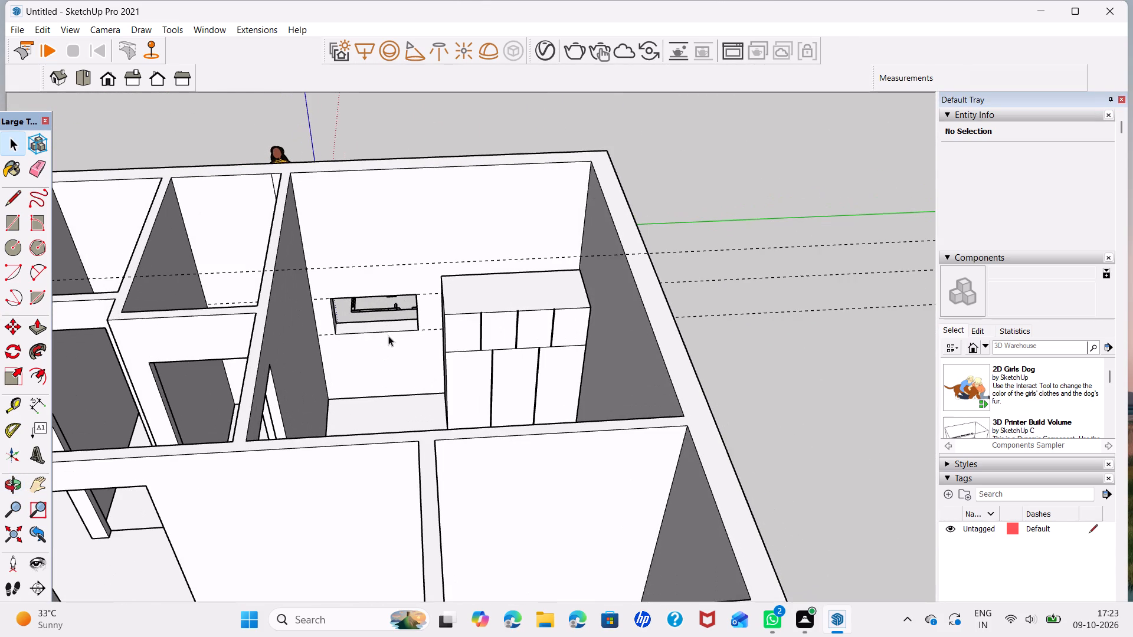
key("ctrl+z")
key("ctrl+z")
Move the window rectangle up the bedroom wall by about 6 1/2".
scroll(411, 324, "up", 3)
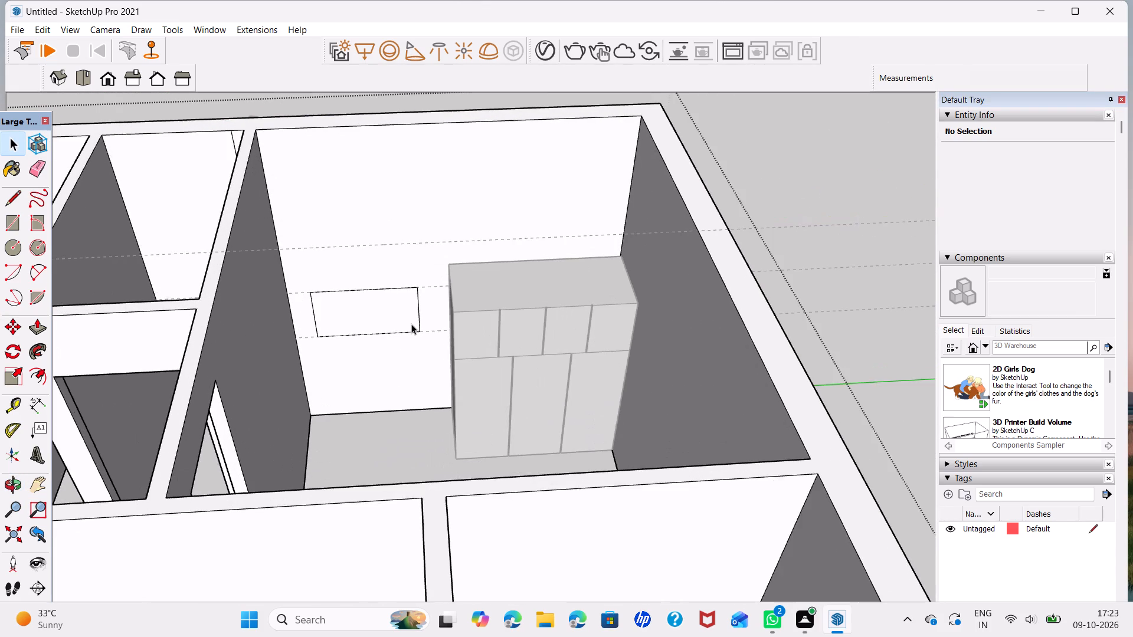
left_click(411, 324)
key("m")
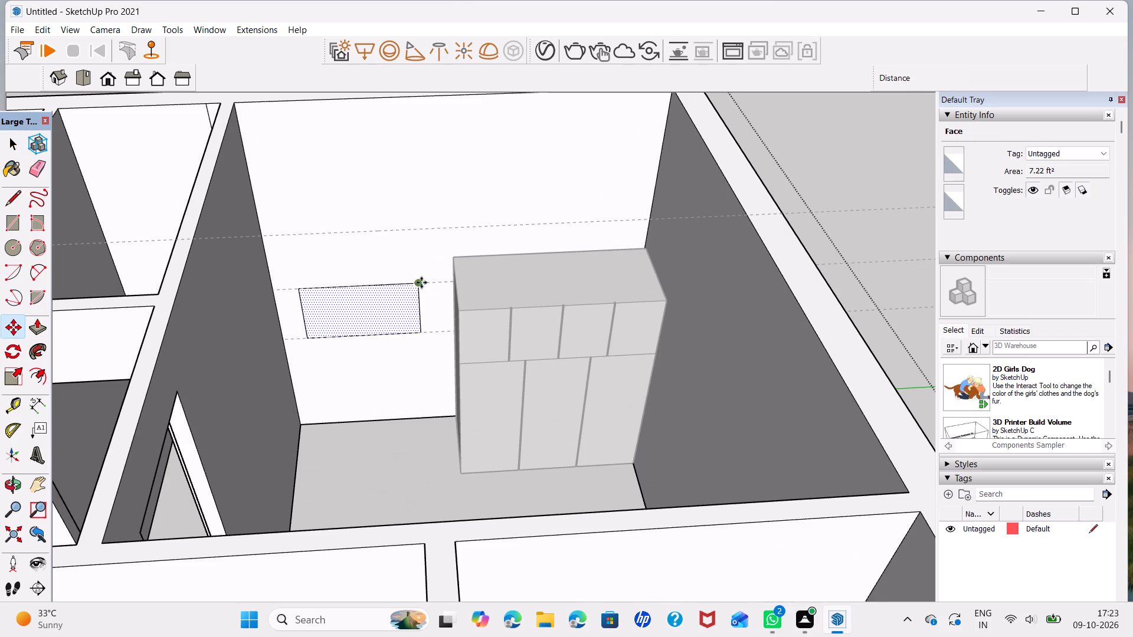
left_click(419, 283)
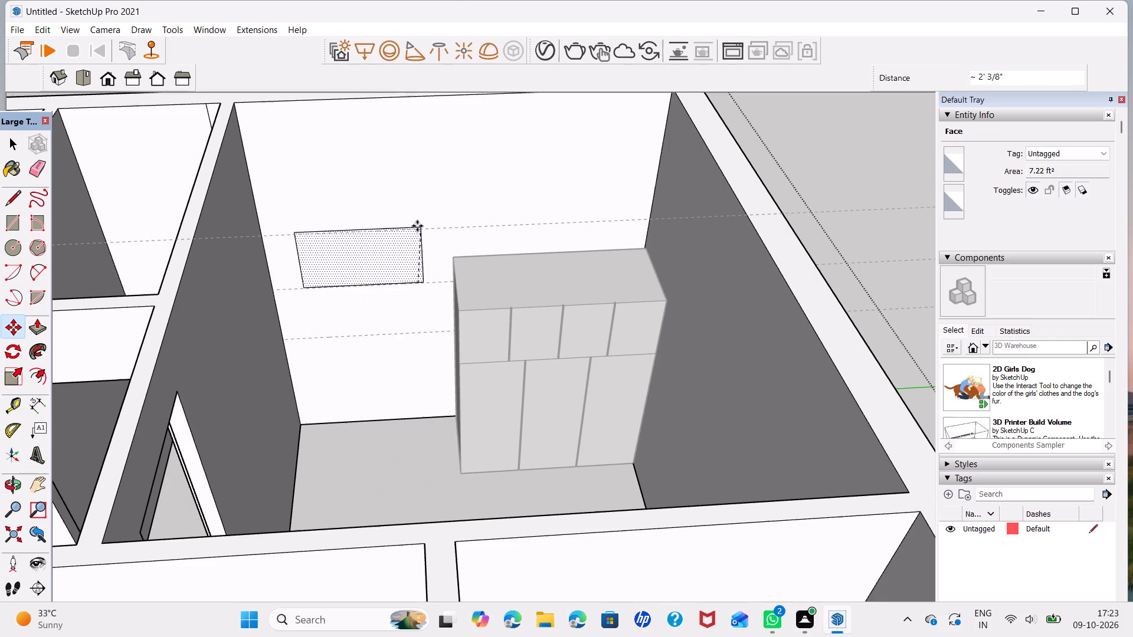
scroll(414, 237, "up", 5)
middle_click_drag(411, 240, 407, 168)
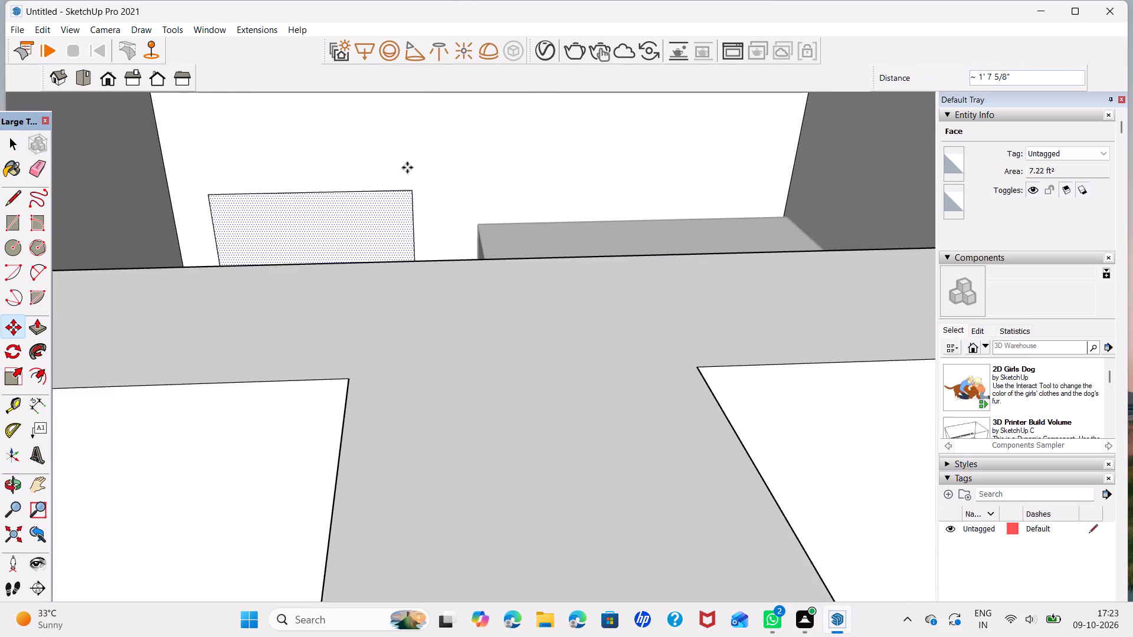
middle_click_drag(420, 161, 419, 163)
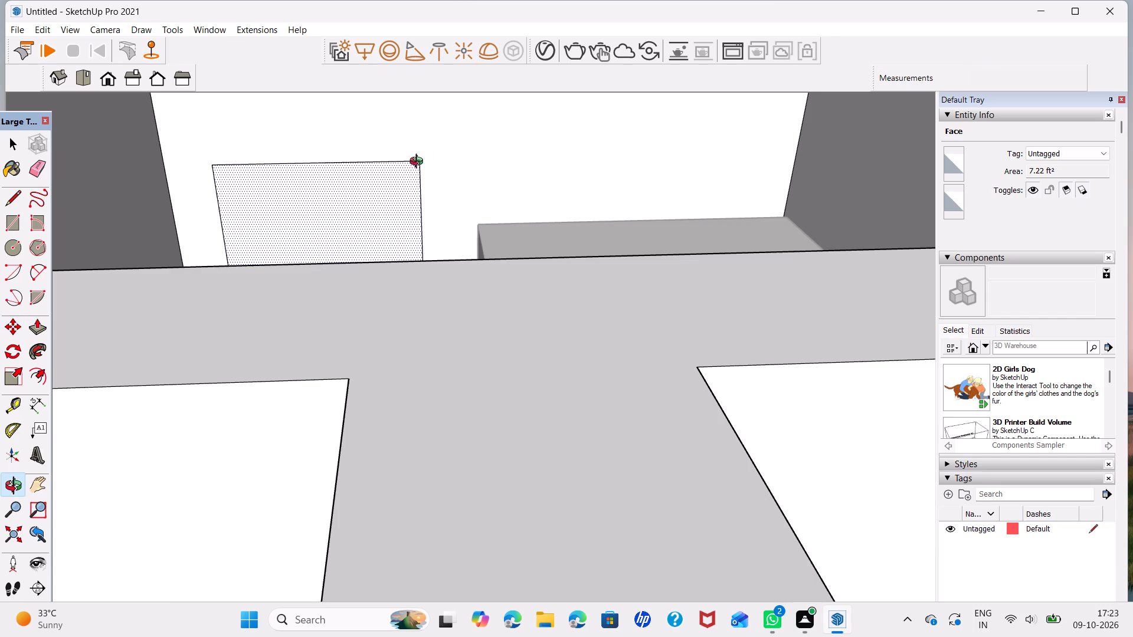
middle_click_drag(419, 163, 418, 199)
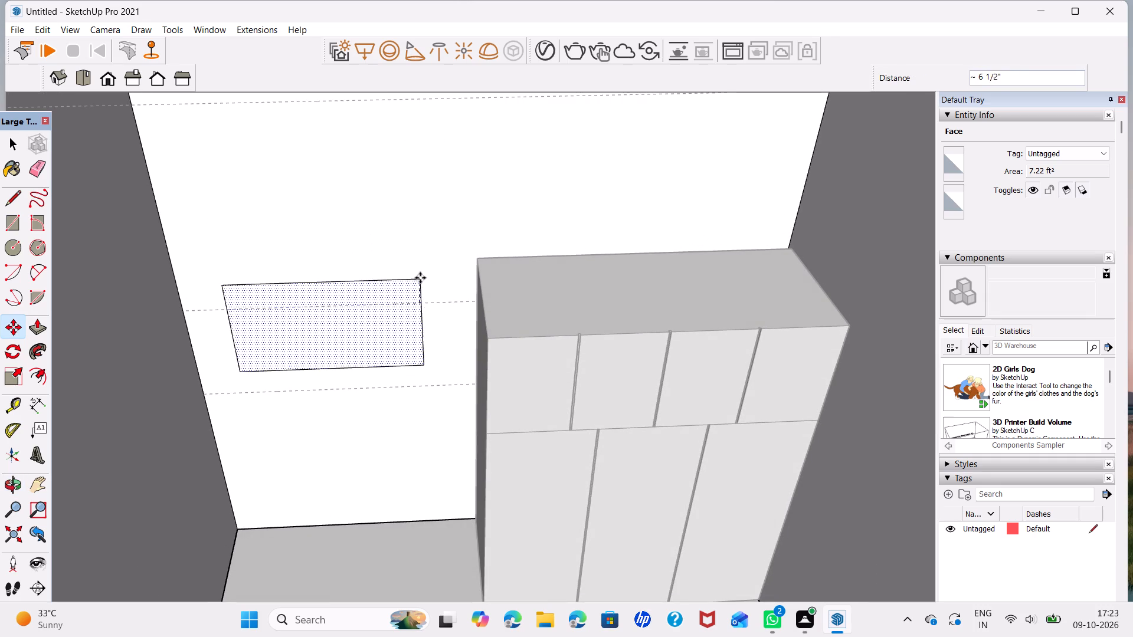
left_click(420, 278)
key("space")
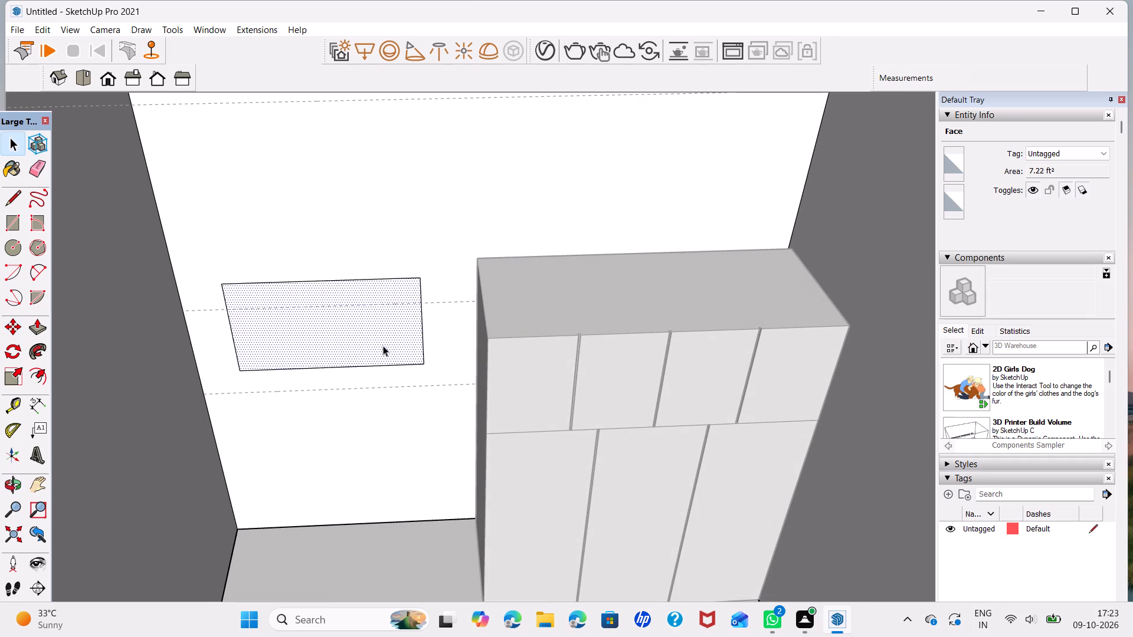
Push/Pull the raised window rectangle 9" through the wall to cut the opening, and leave the wall group.
key("p")
left_click(383, 346)
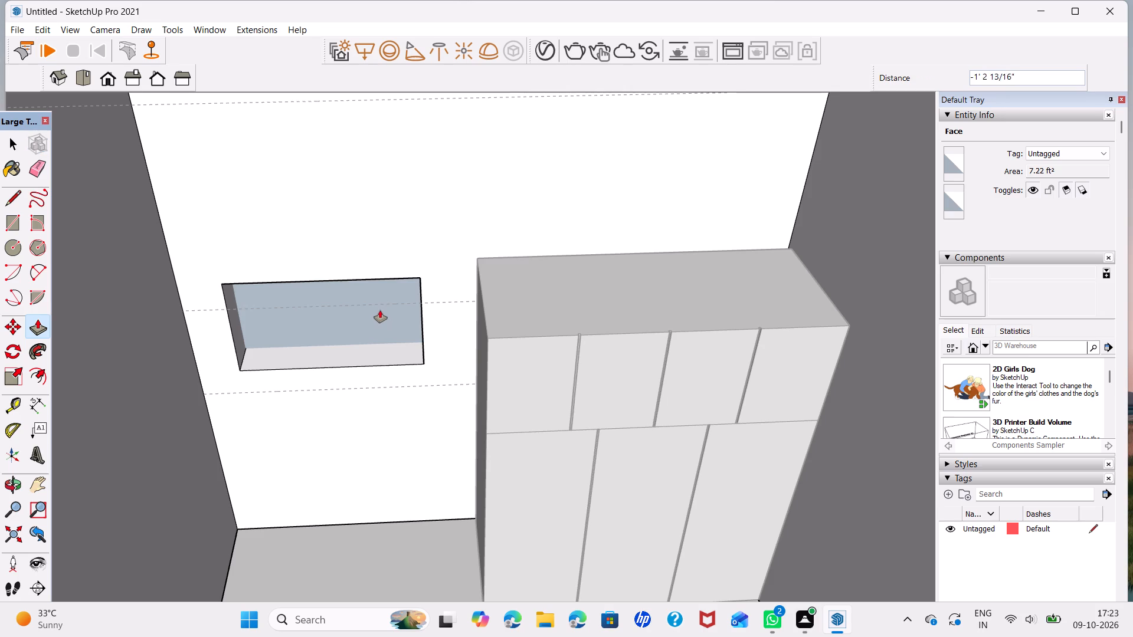
left_click(366, 321)
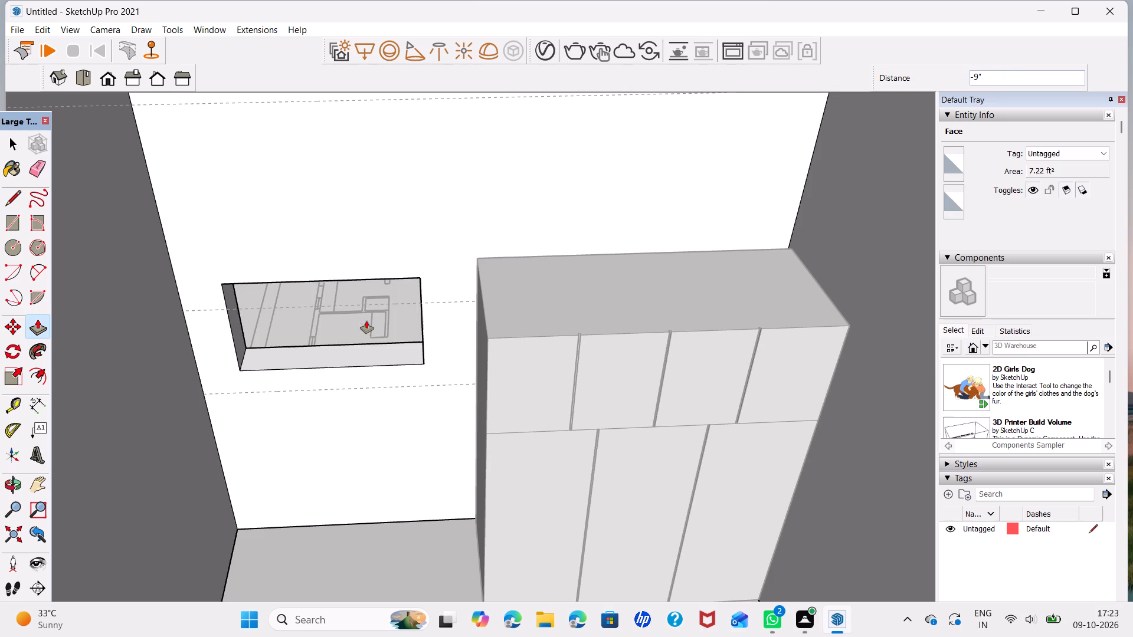
key("space")
scroll(375, 350, "down", 7)
left_click(780, 148)
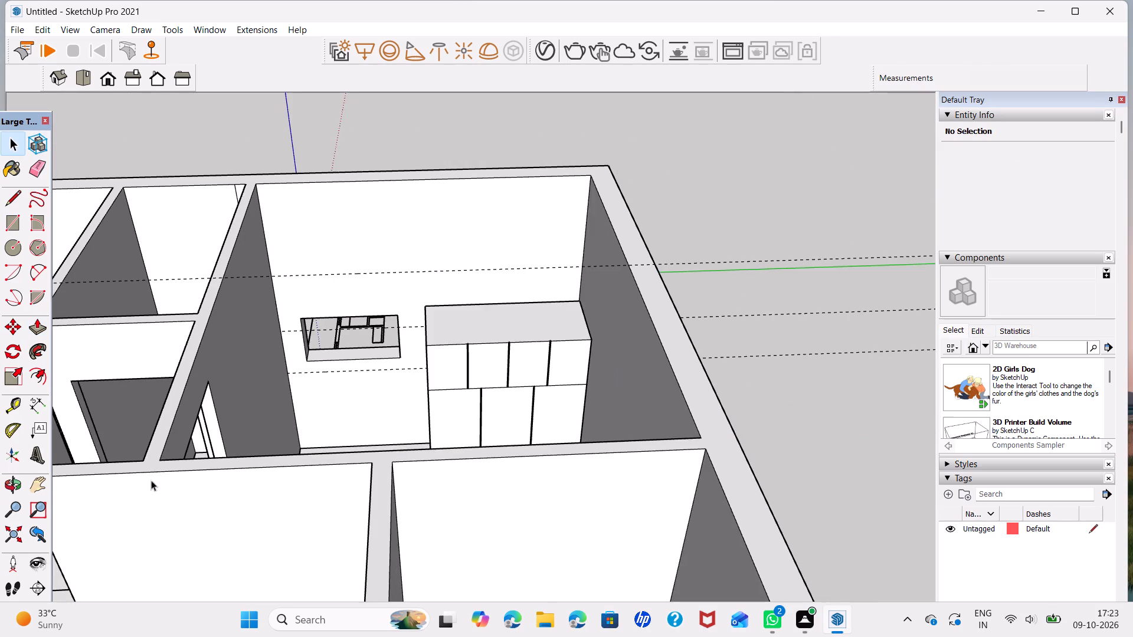
Open the wall group and Push/Pull the jamb of the small room's passage doorway, beside the bedroom door, about 3' across to close the opening.
middle_click_drag(151, 480, 676, 626)
scroll(512, 433, "down", 3)
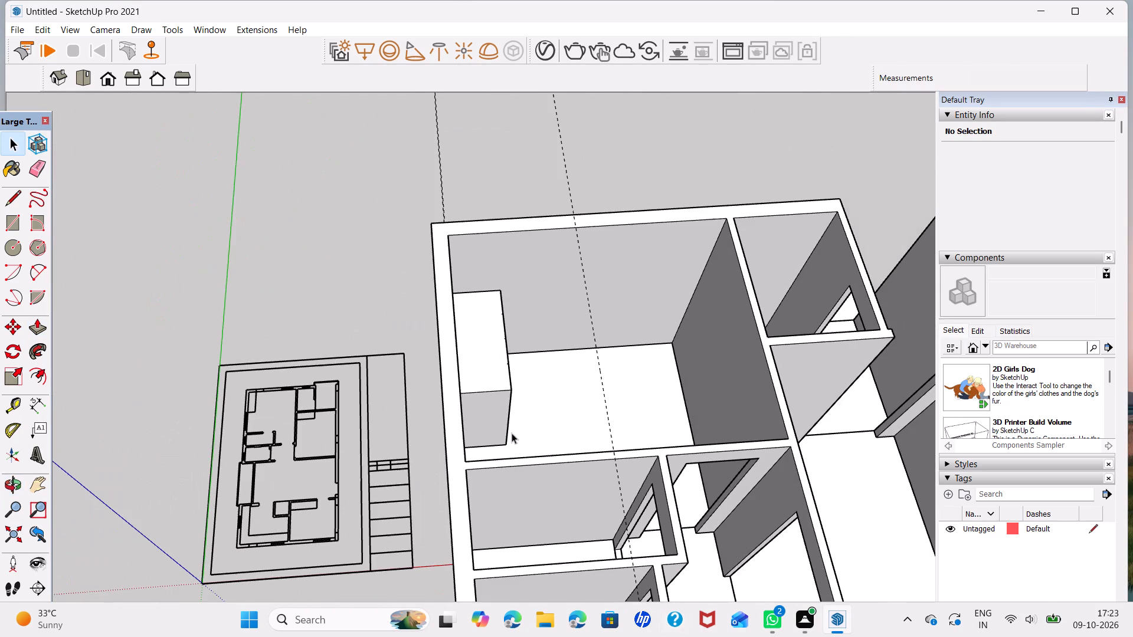
middle_click_drag(564, 415, 338, 406)
middle_click_drag(290, 422, 286, 489)
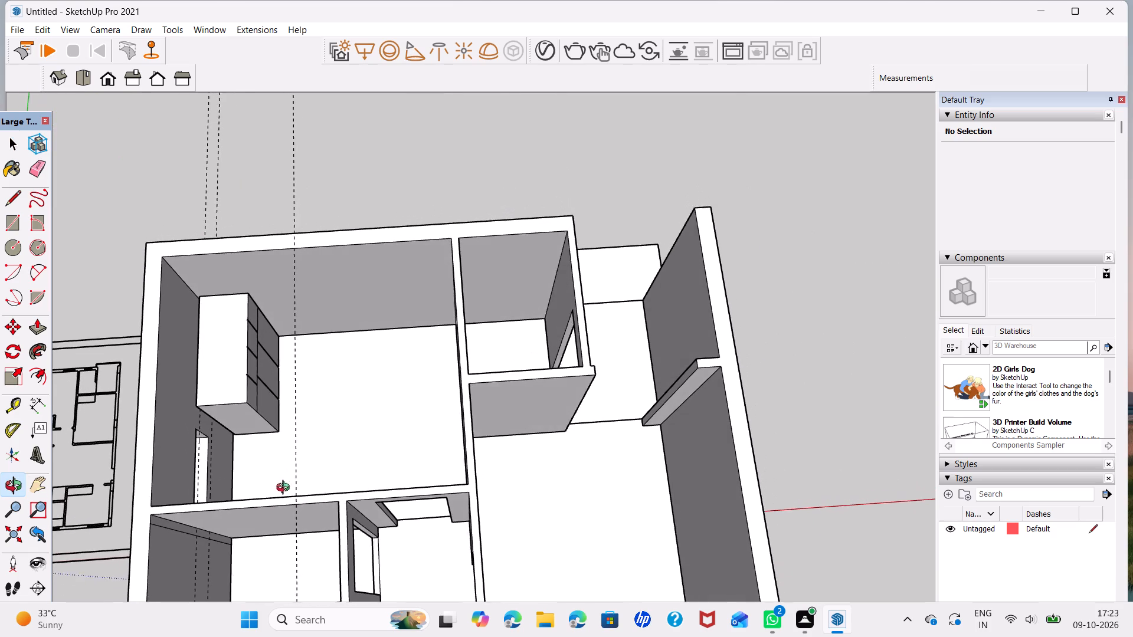
middle_click_drag(286, 489, 279, 493)
scroll(371, 458, "up", 1)
middle_click_drag(371, 452, 500, 461)
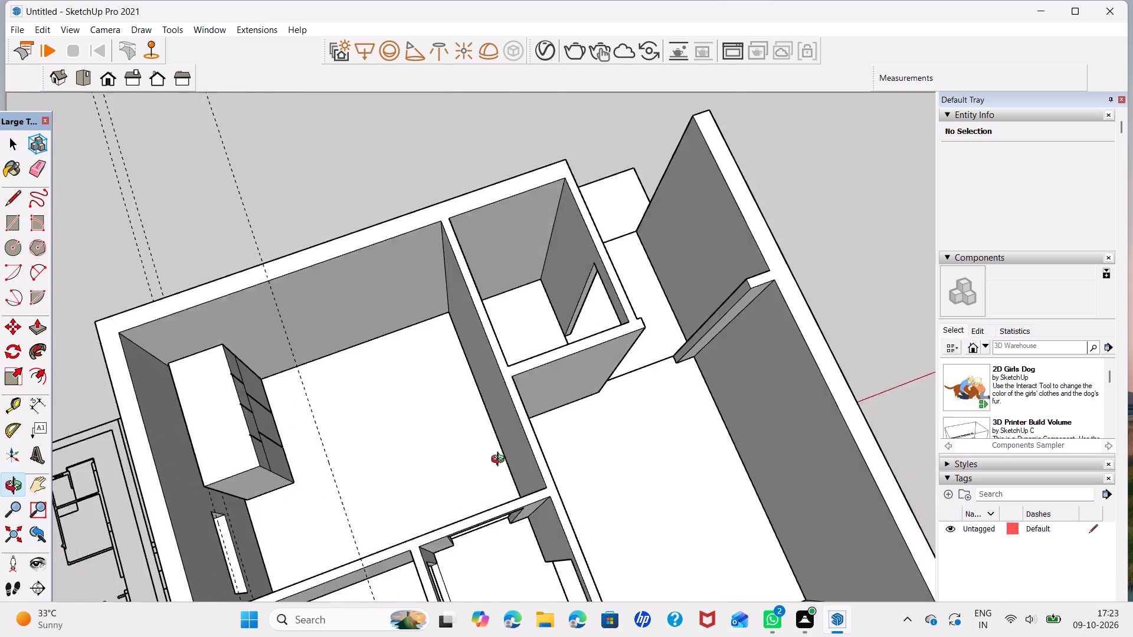
middle_click_drag(500, 461, 904, 425)
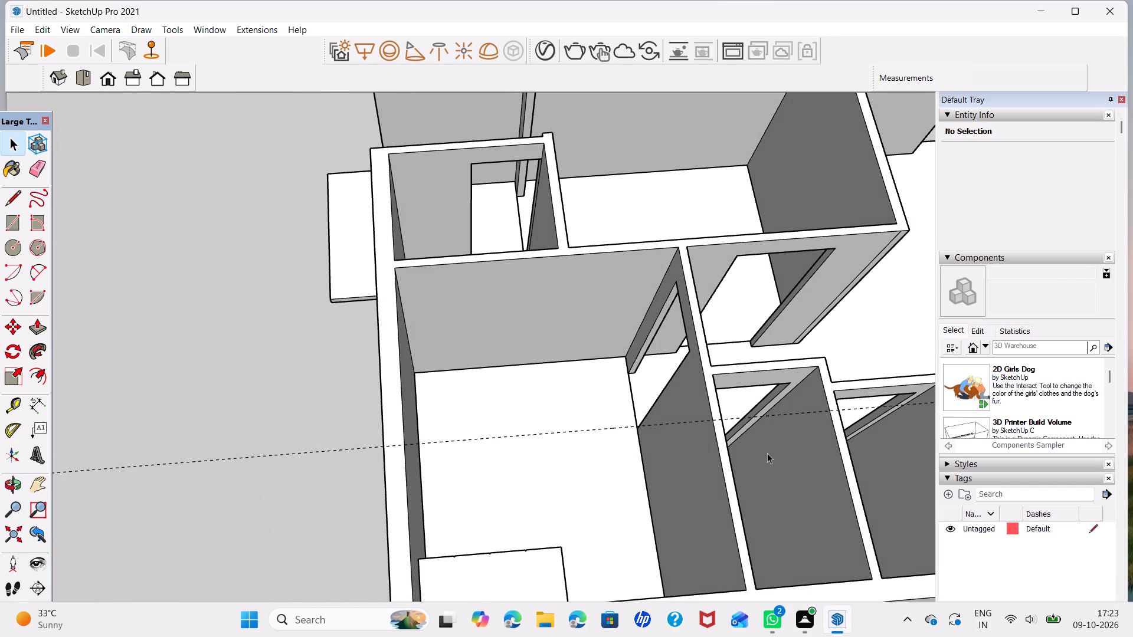
middle_click_drag(749, 460, 182, 291)
scroll(294, 426, "up", 3)
middle_click_drag(364, 461, 308, 464)
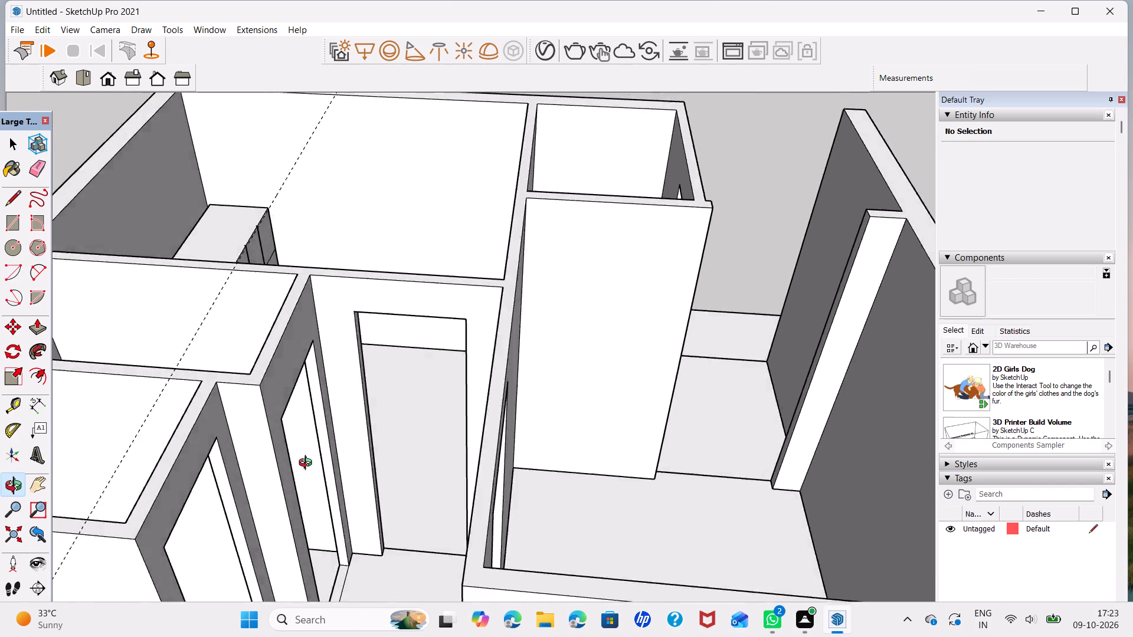
middle_click_drag(308, 464, 231, 504)
scroll(241, 438, "up", 2)
left_click(236, 430)
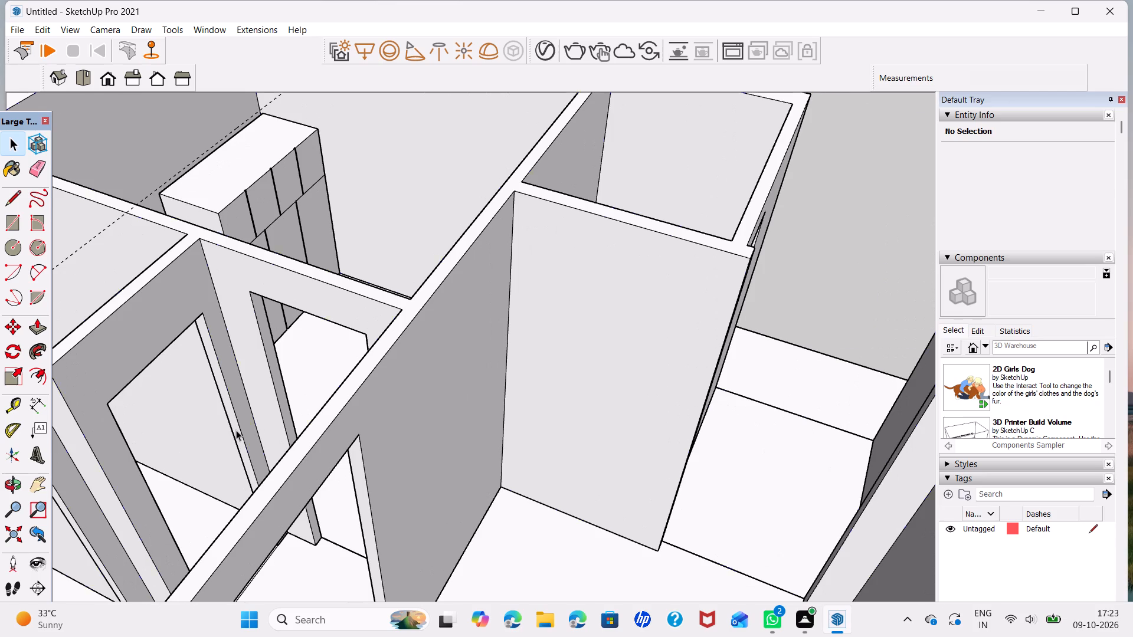
triple_click(236, 430)
left_click(234, 426)
left_click(233, 426)
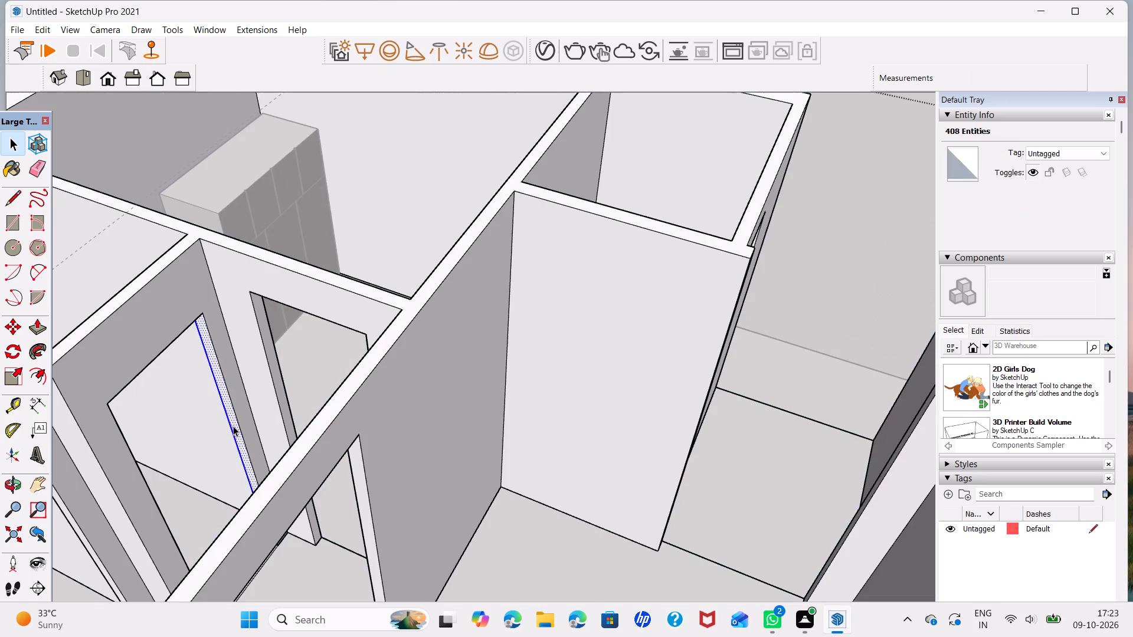
key("p")
left_click(235, 427)
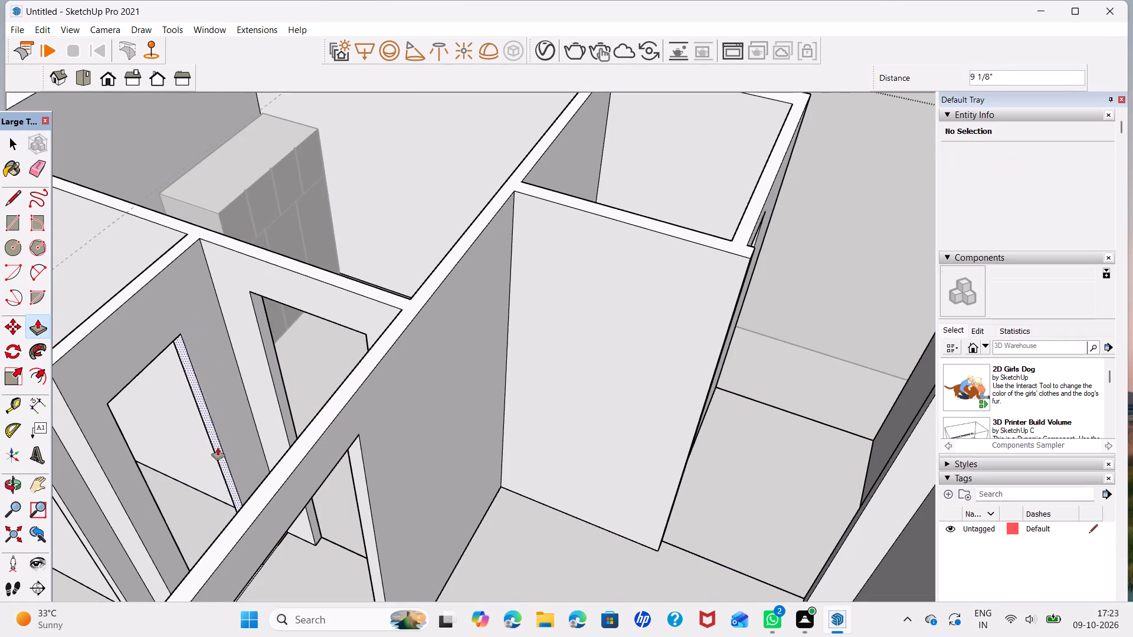
left_click(155, 506)
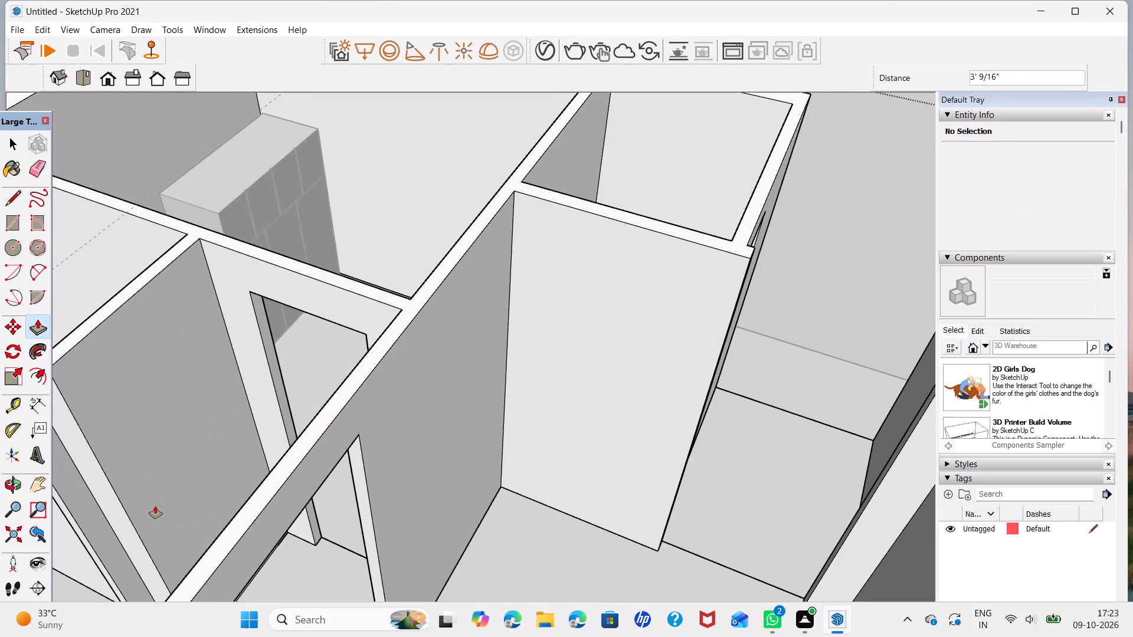
key("space")
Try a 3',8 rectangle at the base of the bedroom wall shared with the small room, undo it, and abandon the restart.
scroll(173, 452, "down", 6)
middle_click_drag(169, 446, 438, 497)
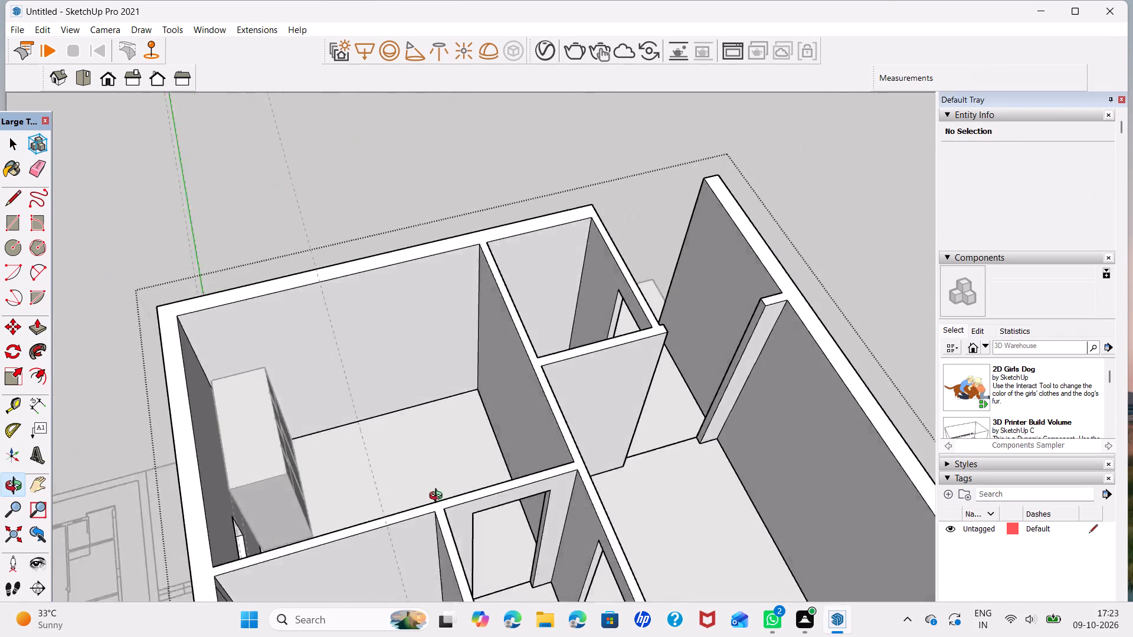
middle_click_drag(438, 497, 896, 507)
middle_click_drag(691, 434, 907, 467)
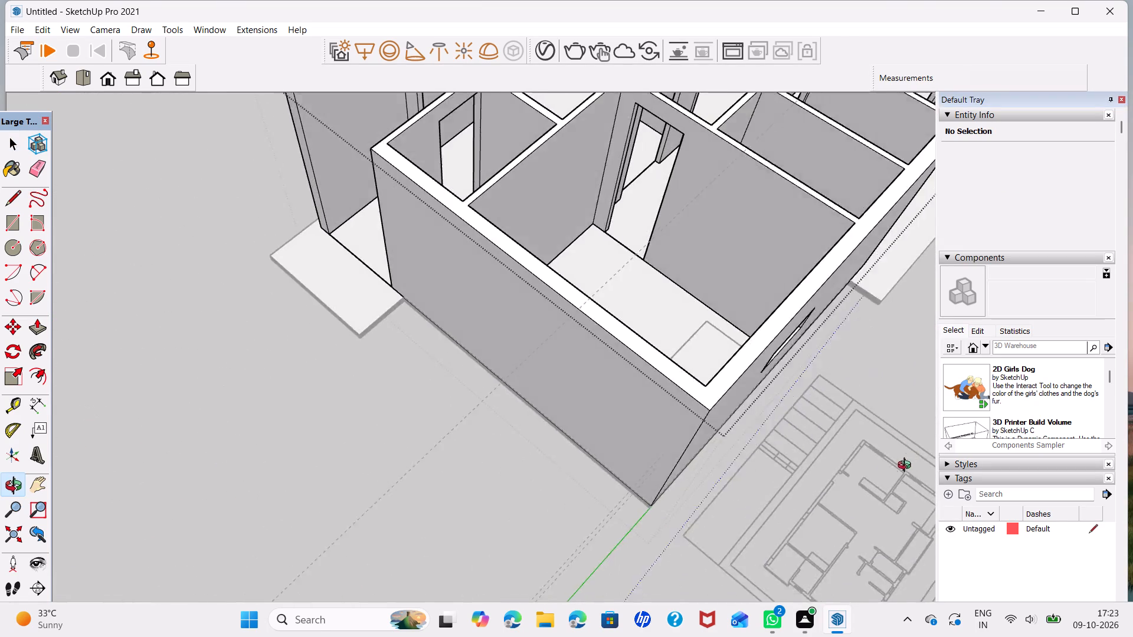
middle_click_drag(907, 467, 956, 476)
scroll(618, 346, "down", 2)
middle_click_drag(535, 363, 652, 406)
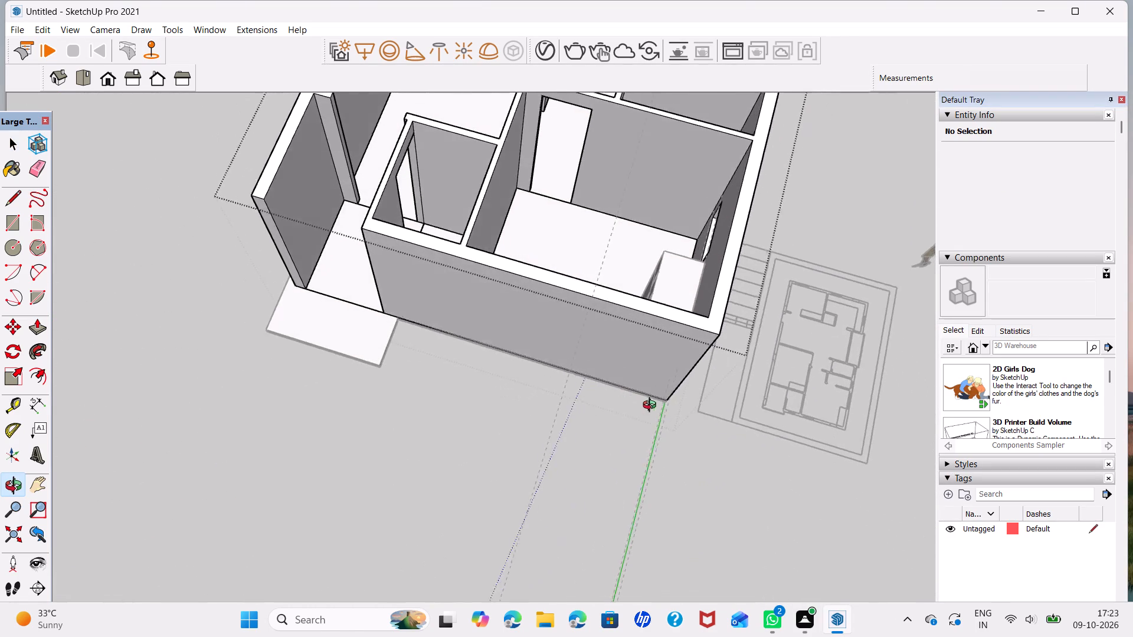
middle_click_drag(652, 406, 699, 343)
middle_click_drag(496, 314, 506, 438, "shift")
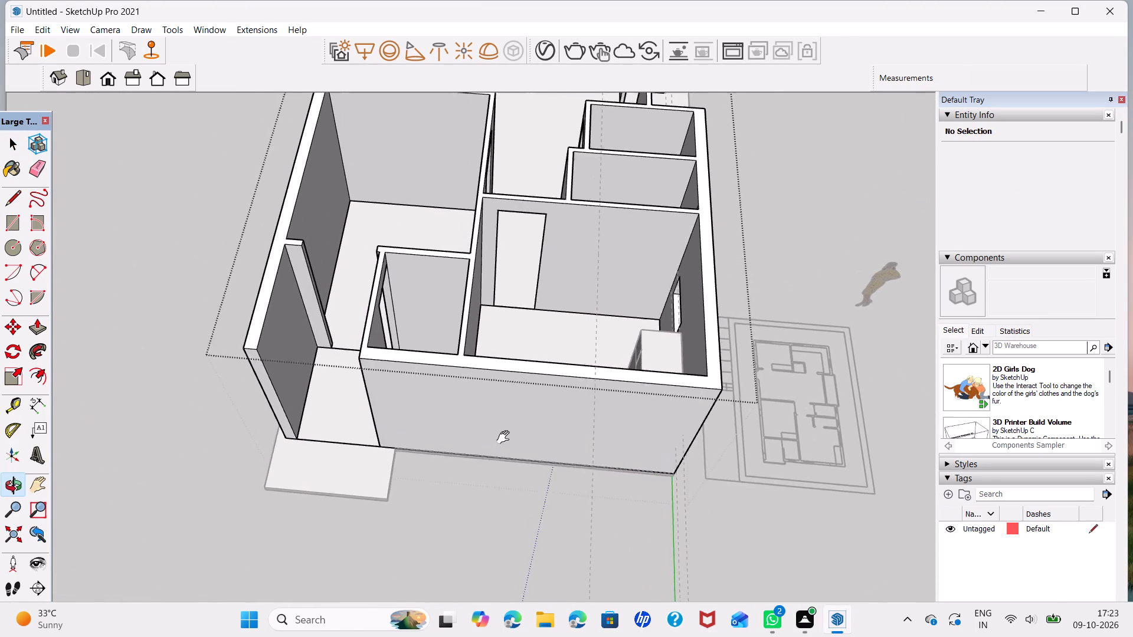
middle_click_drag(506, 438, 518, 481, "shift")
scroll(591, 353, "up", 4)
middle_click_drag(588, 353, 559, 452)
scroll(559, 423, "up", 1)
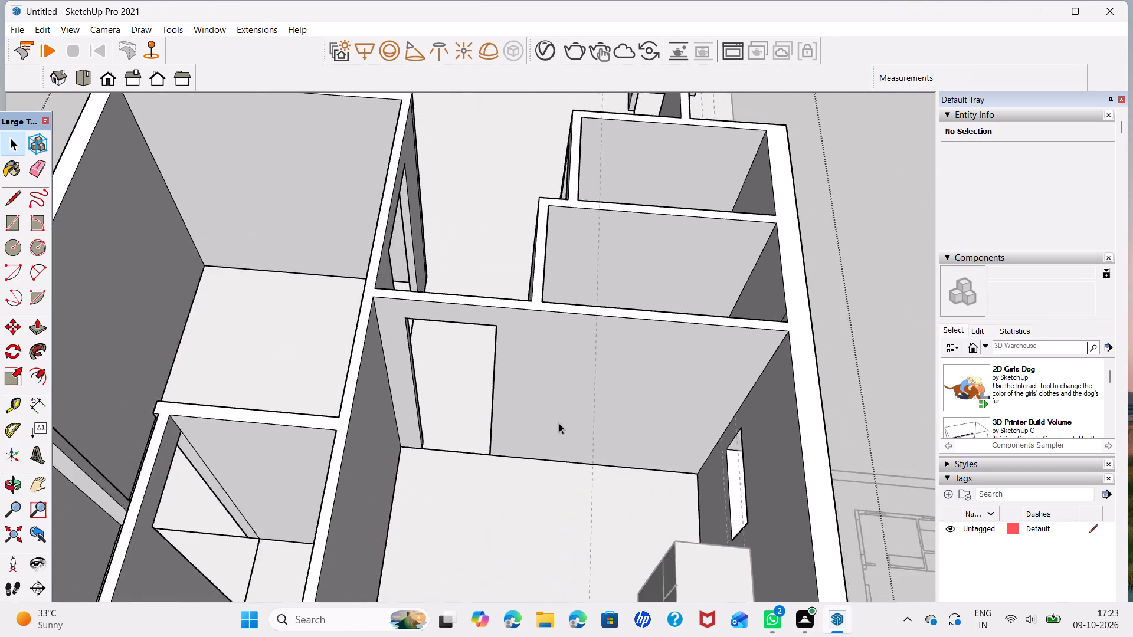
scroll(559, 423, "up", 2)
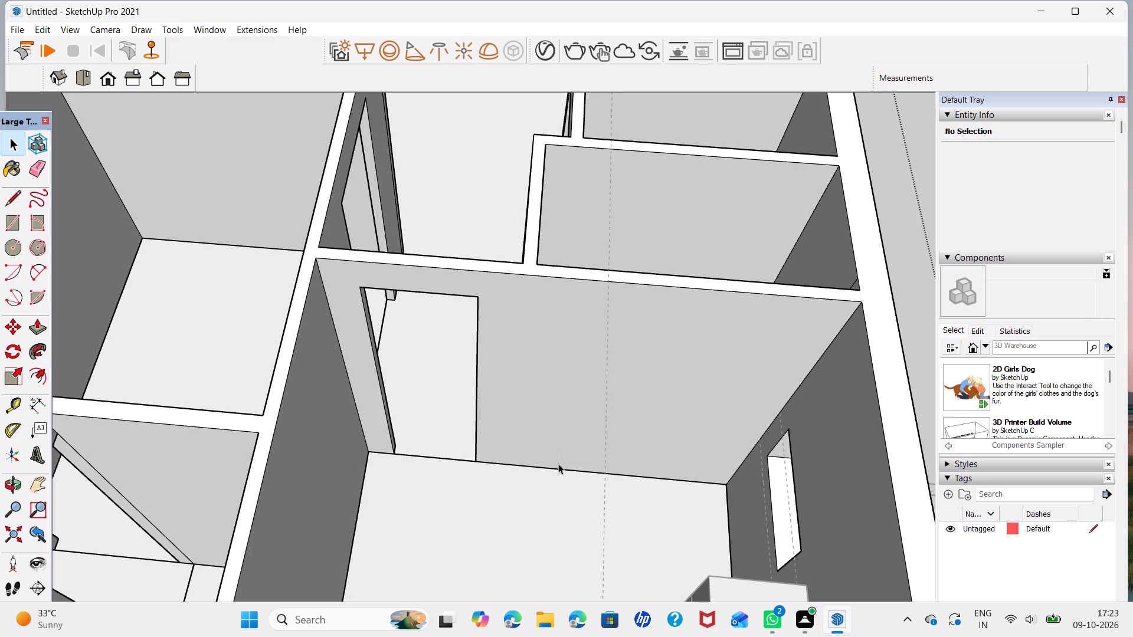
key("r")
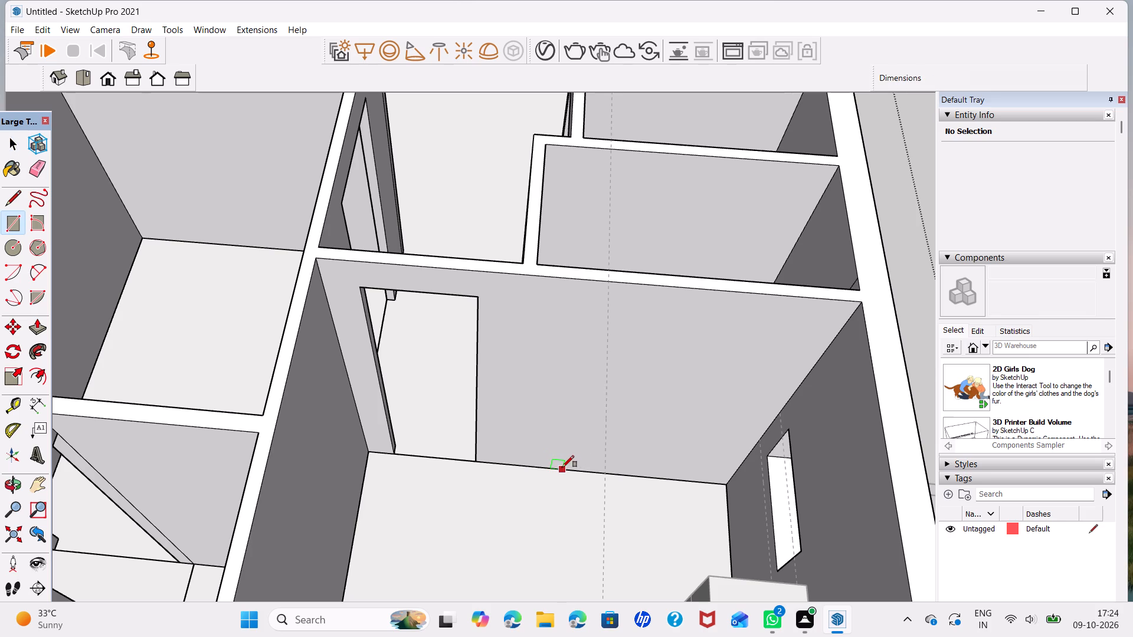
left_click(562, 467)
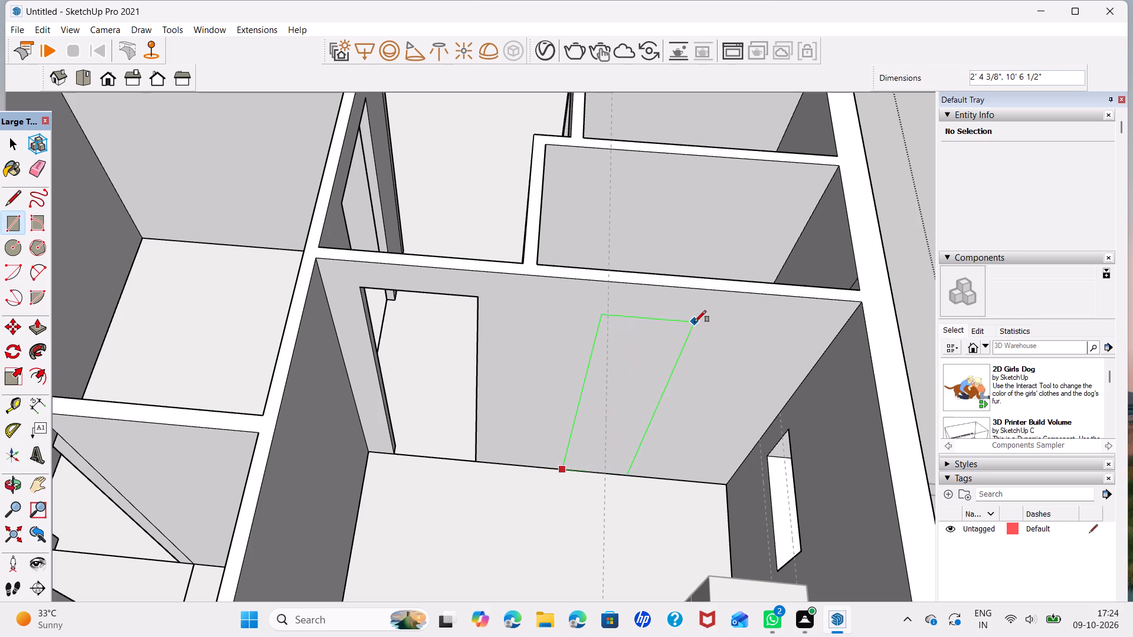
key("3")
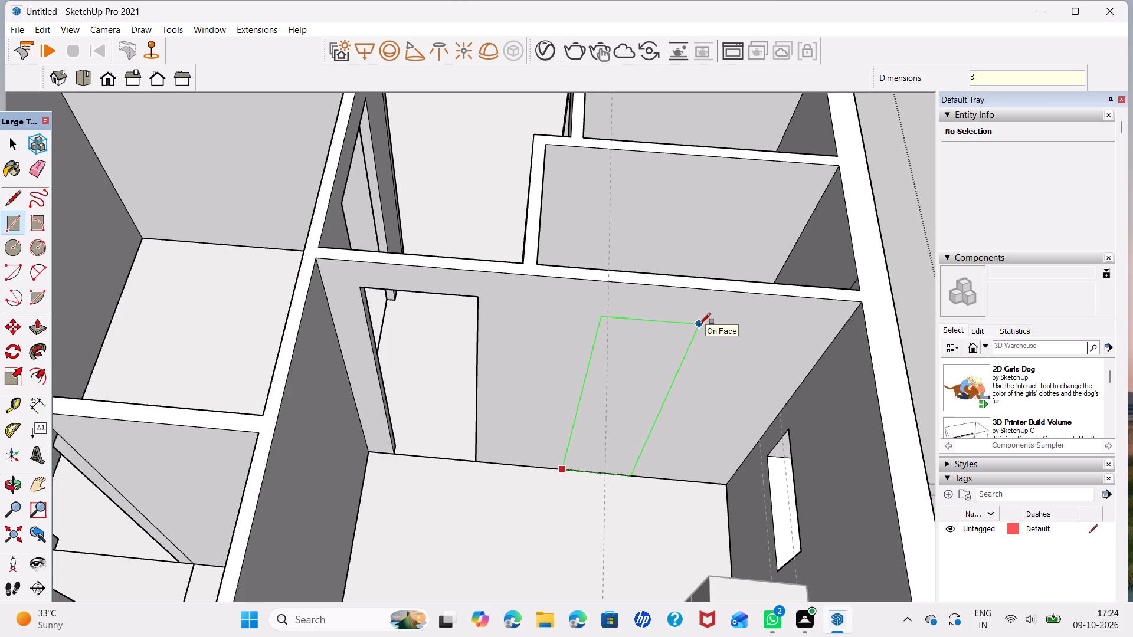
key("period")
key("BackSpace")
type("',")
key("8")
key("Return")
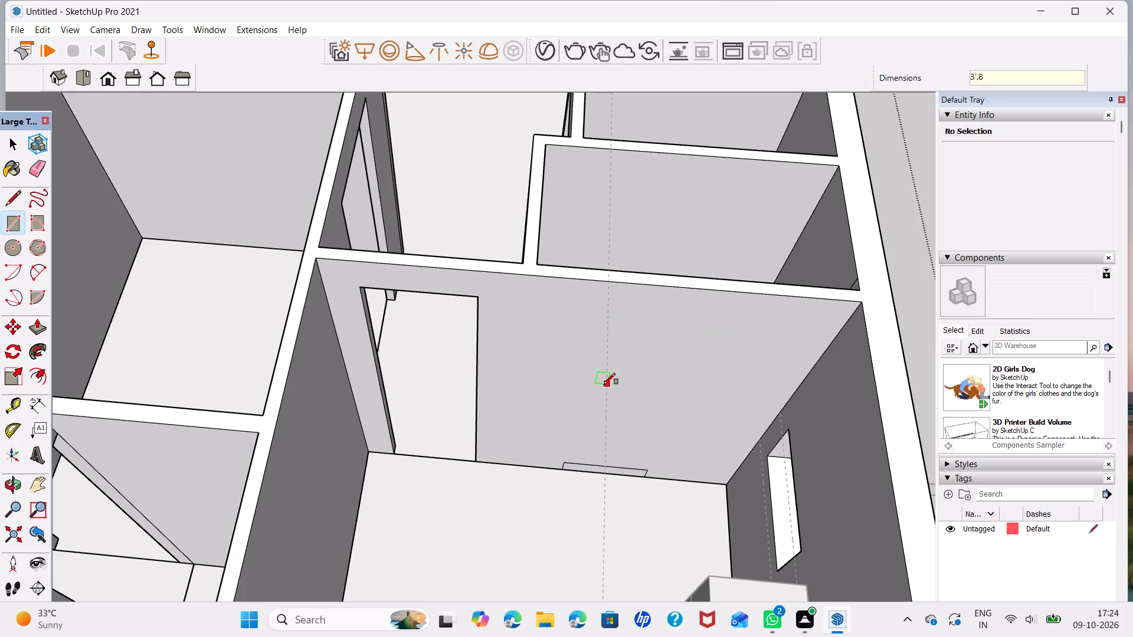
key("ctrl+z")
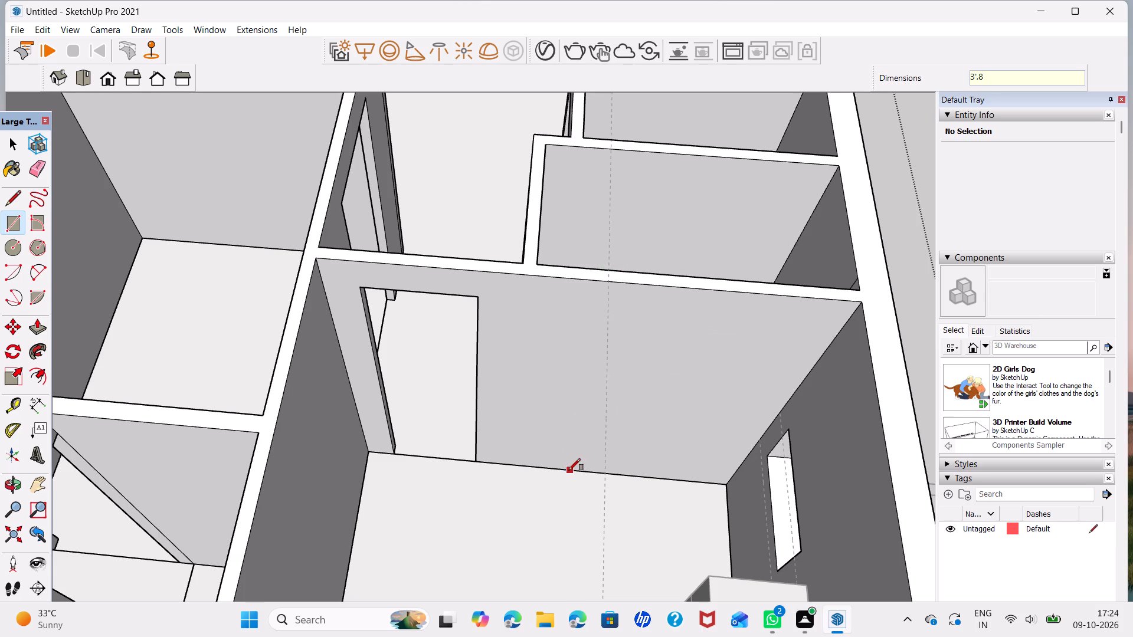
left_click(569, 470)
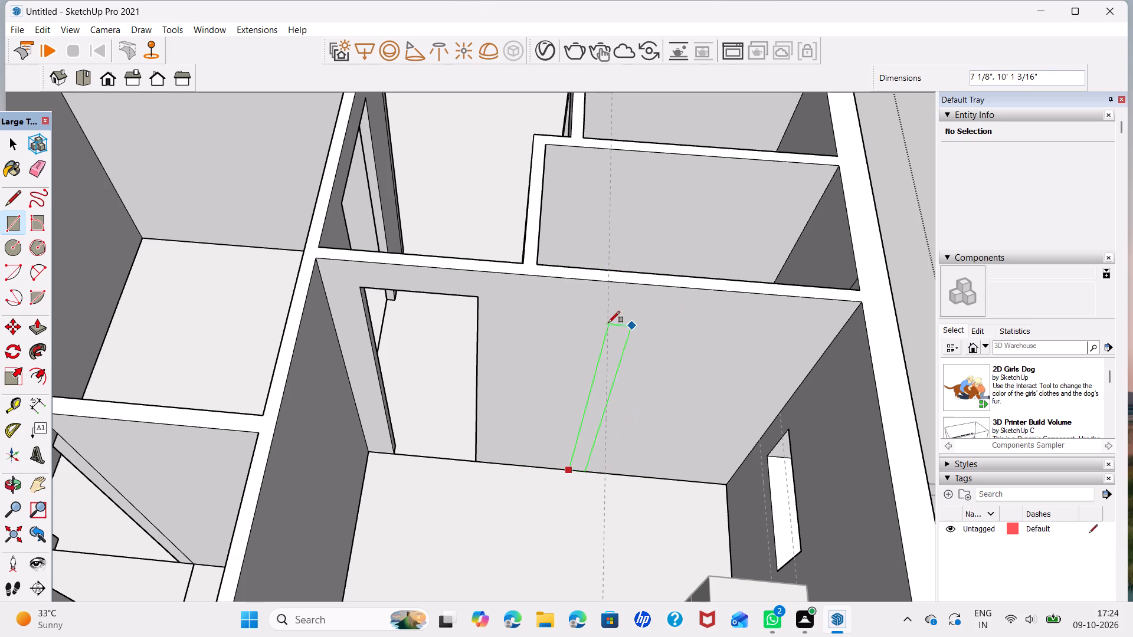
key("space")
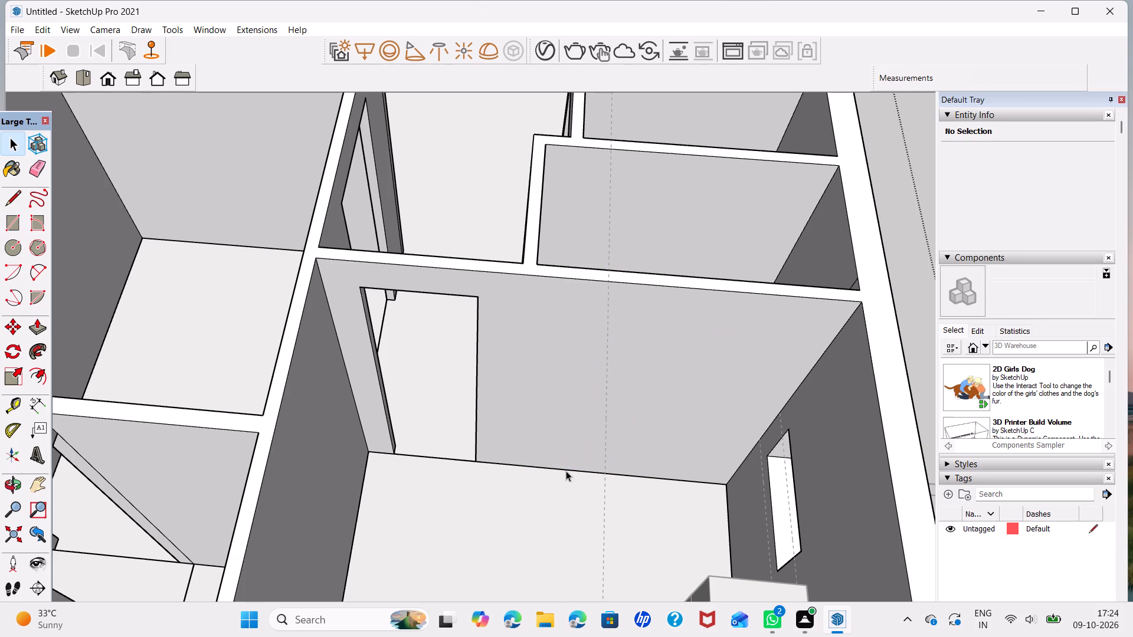
Draw a 3' by 8' door rectangle from the floor edge of the bedroom wall, between the existing doorway and the window wall.
key("r")
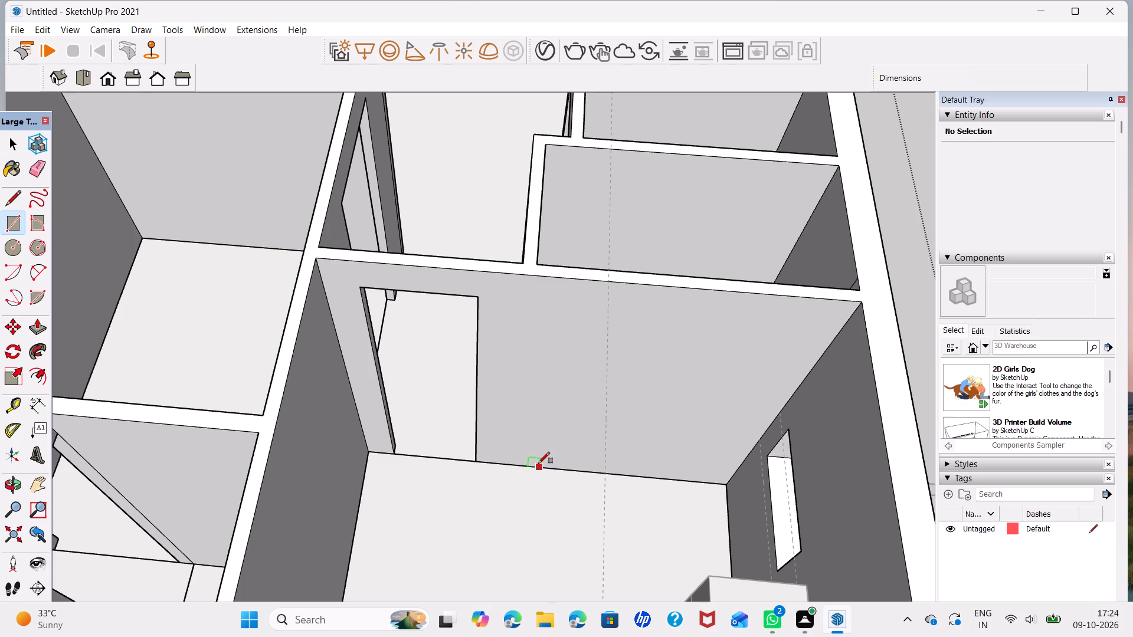
left_click(549, 468)
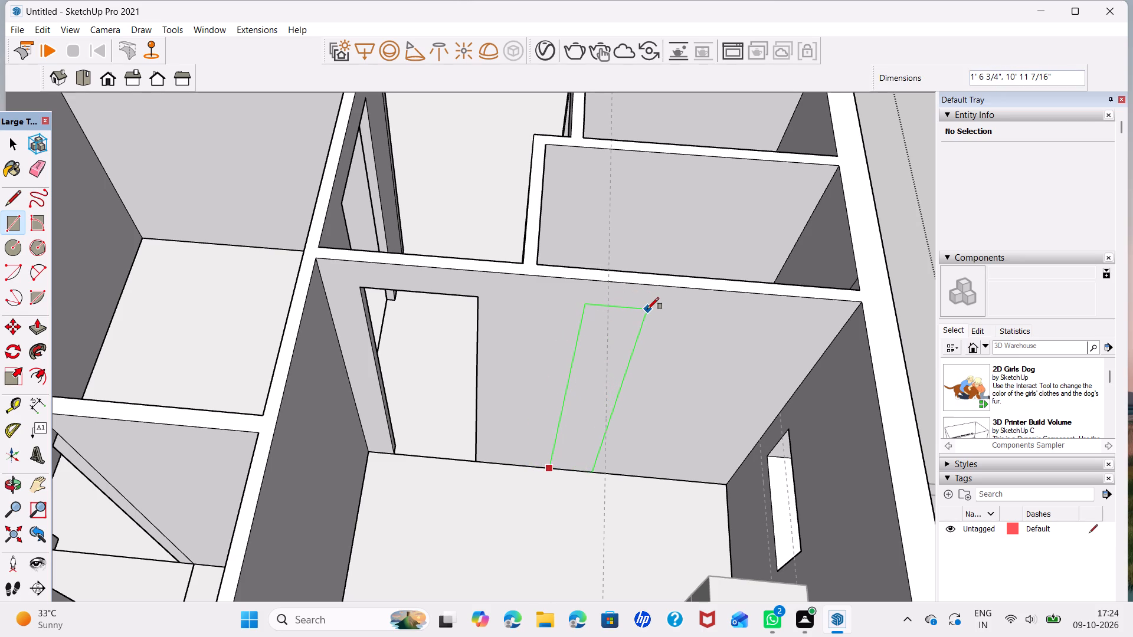
key("3")
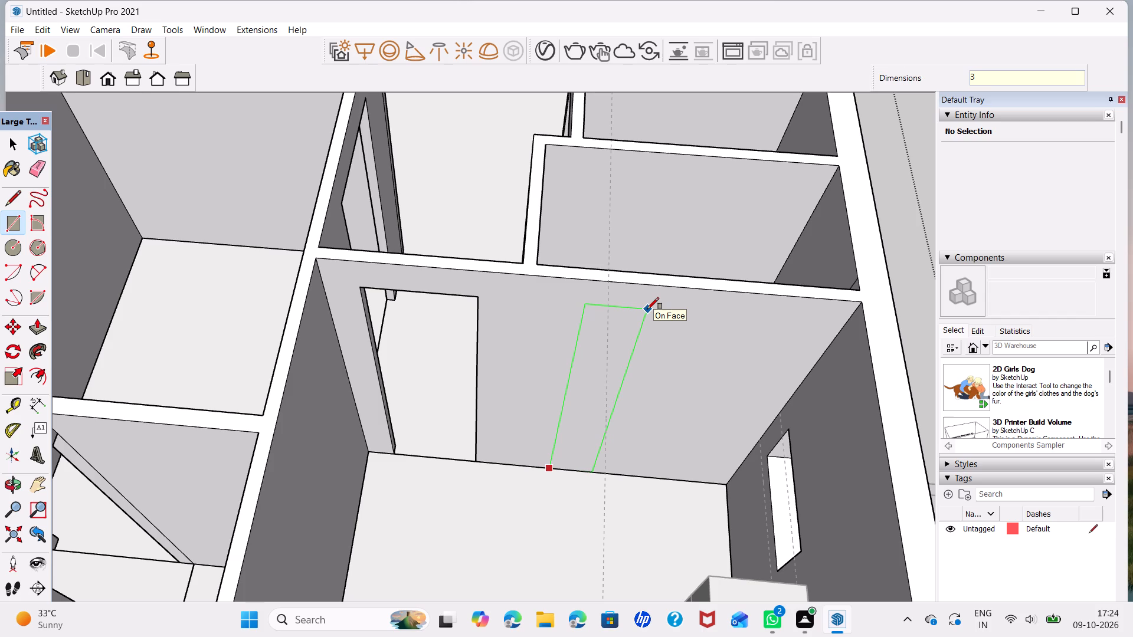
key("apostrophe")
key("comma")
key("8")
key("apostrophe")
key("Return")
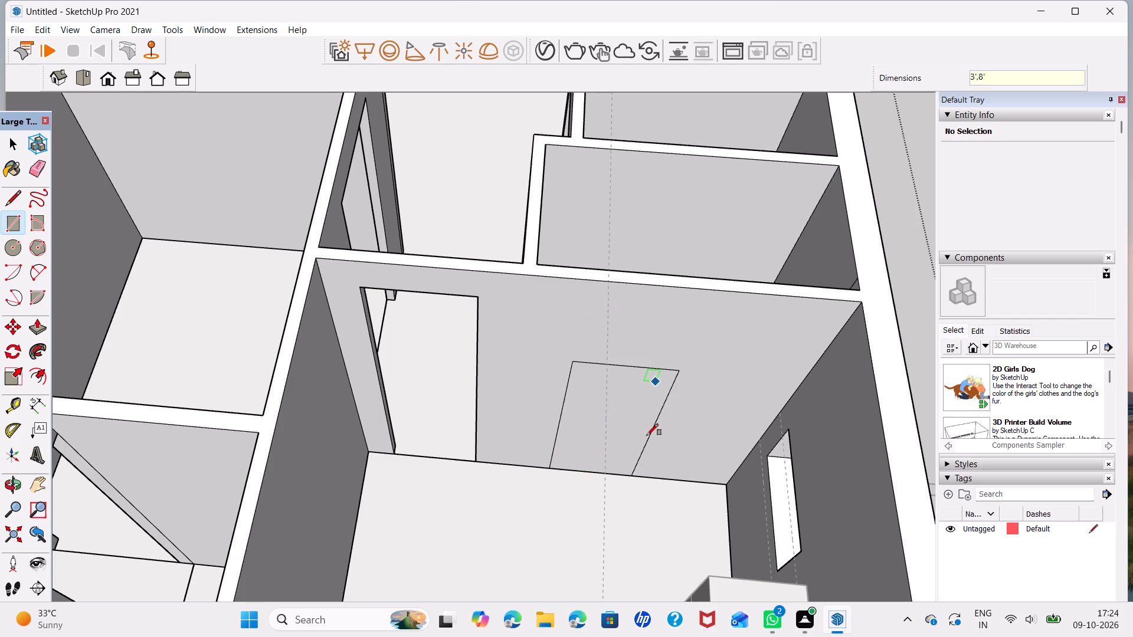
Move the top edge of the new bedroom door rectangle up about 2' 4" to make the door taller.
middle_click_drag(631, 490, 620, 331)
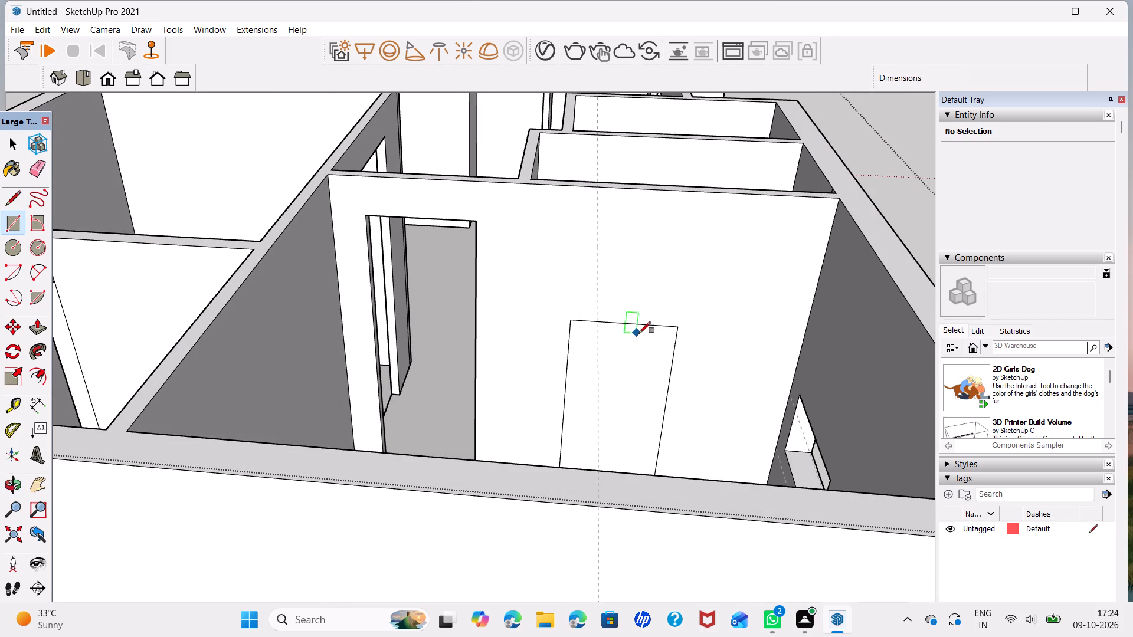
key("space")
left_click(651, 325)
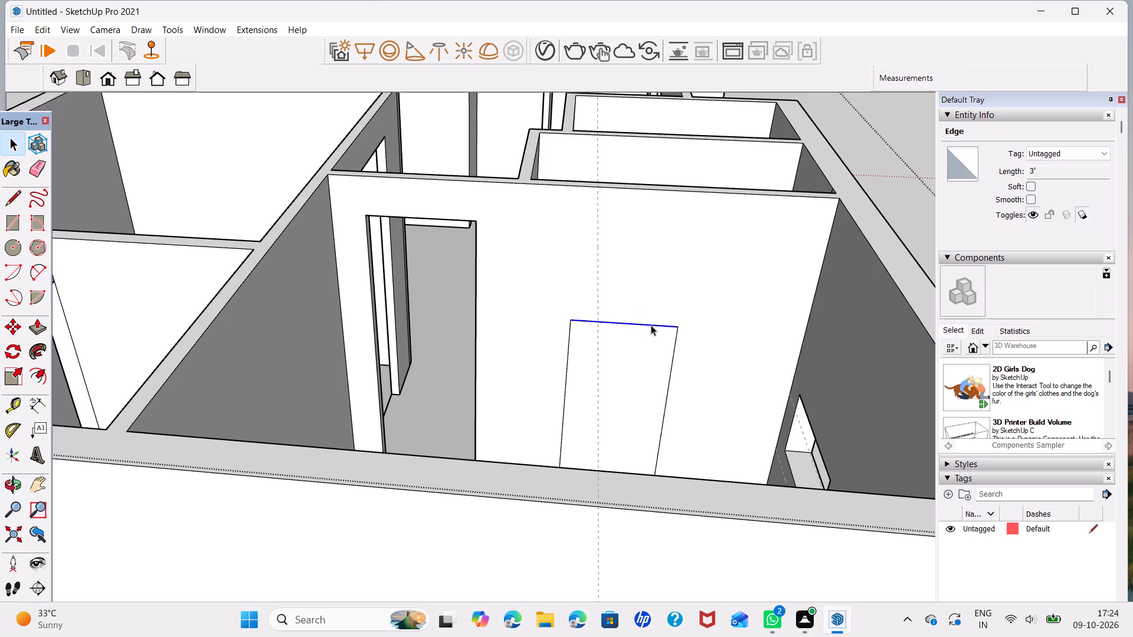
key("m")
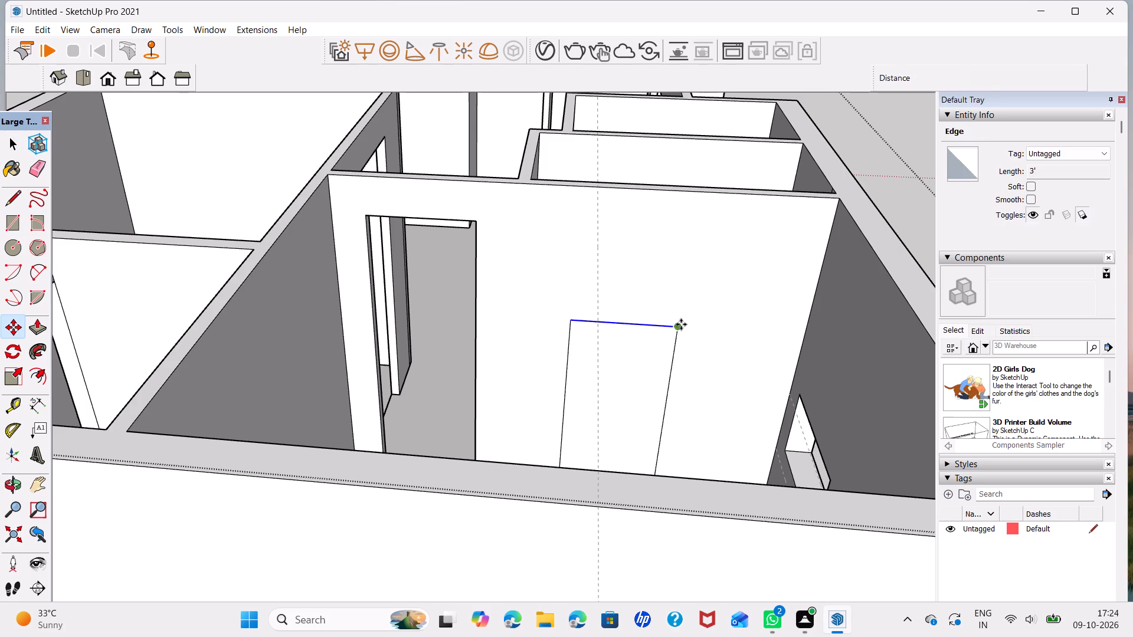
left_click(679, 324)
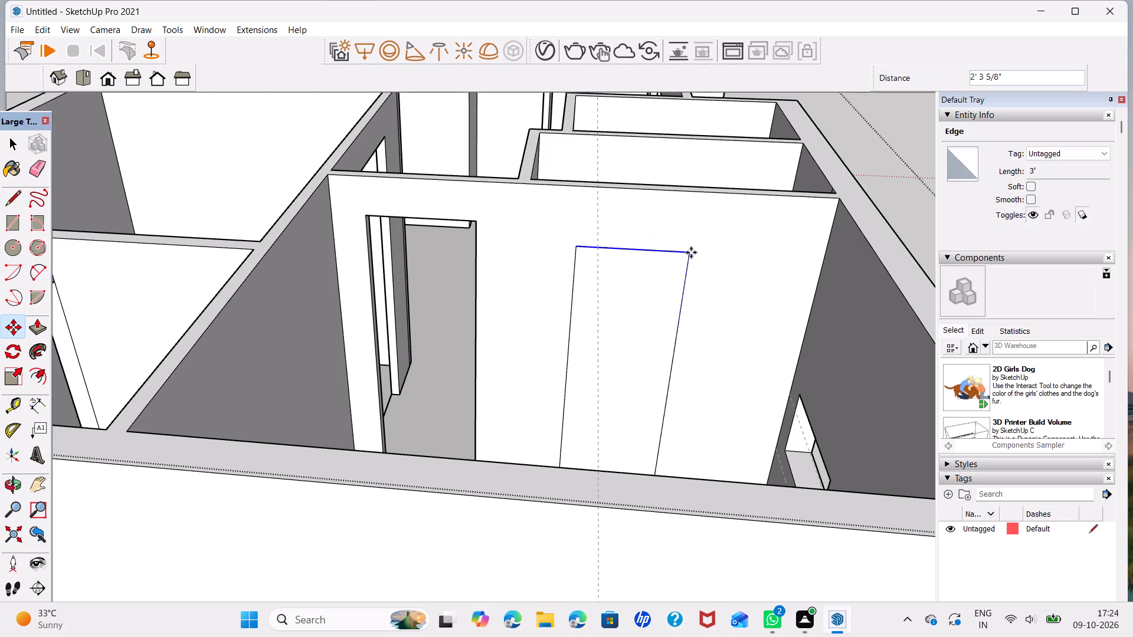
left_click(691, 252)
Push/Pull the heightened door rectangle 4" through the bedroom wall to cut the opening, and leave the wall group.
key("space")
left_click(641, 368)
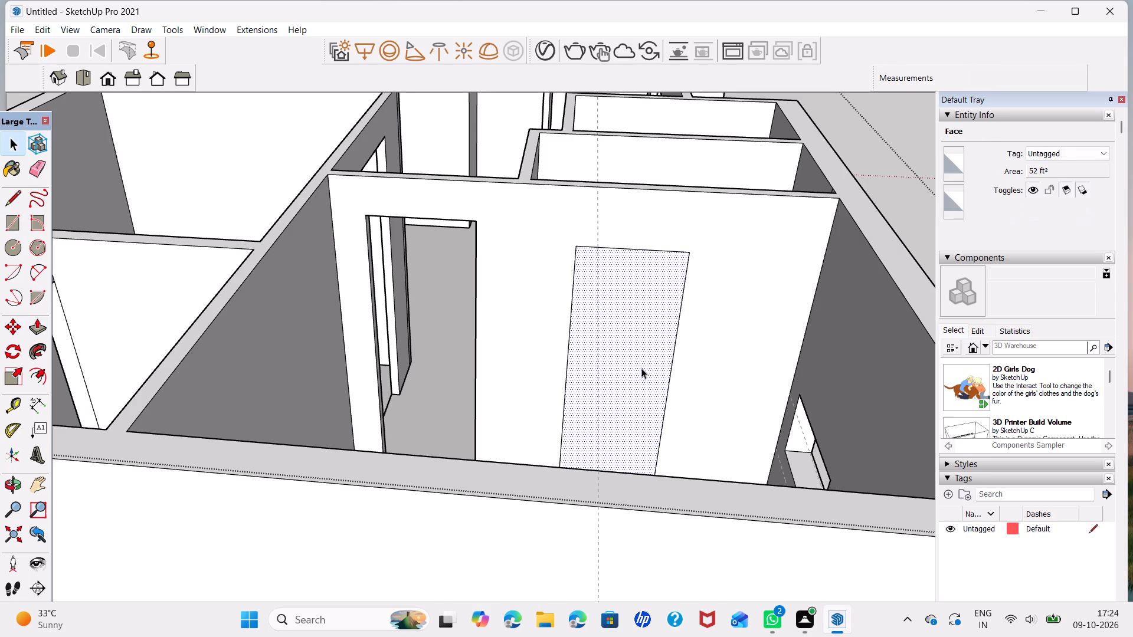
key("p")
left_click(641, 368)
left_click(645, 330)
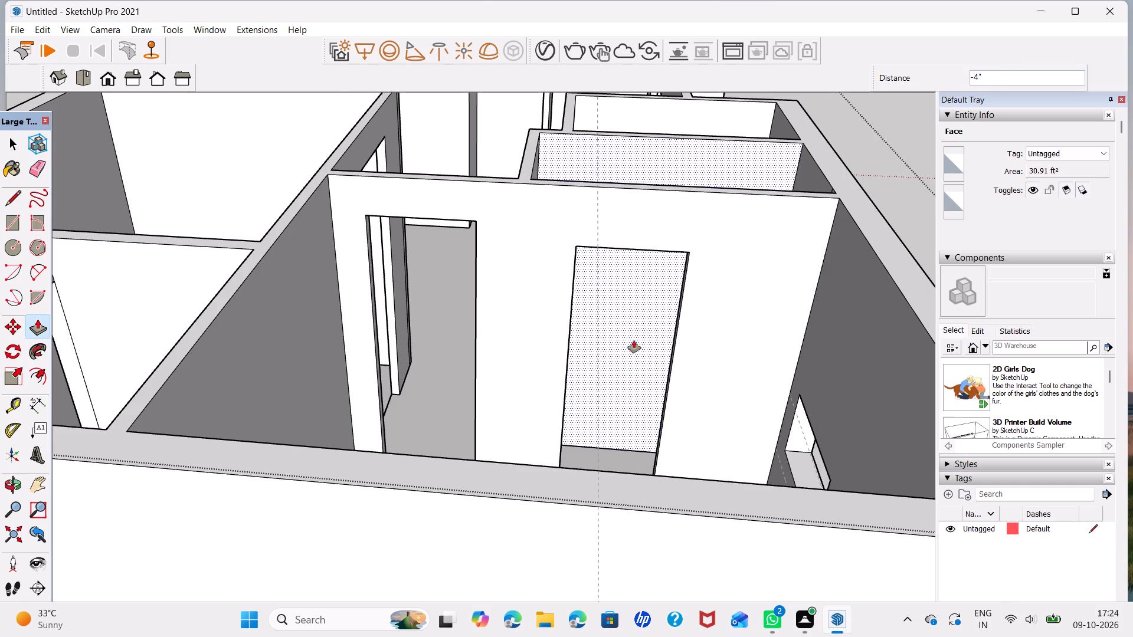
key("space")
scroll(574, 342, "down", 6)
left_click(866, 260)
Examine the new door opening from the small room's side and the bedroom floor area beside the wardrobe.
middle_click_drag(444, 343, 446, 367)
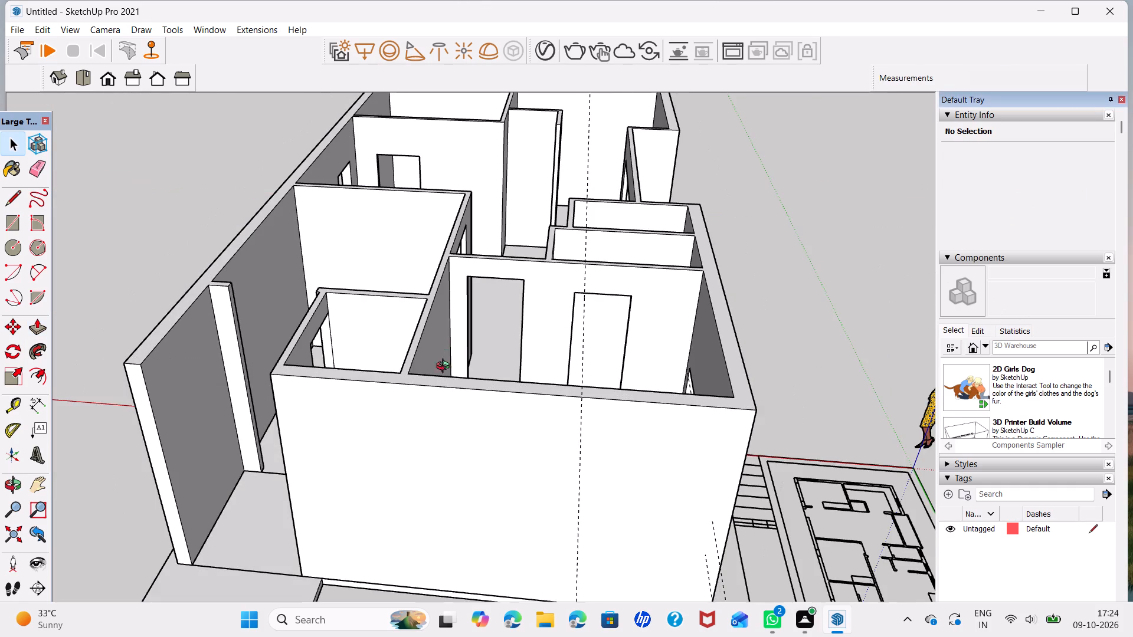
middle_click_drag(446, 367, 883, 600)
middle_click_drag(496, 405, 1097, 441)
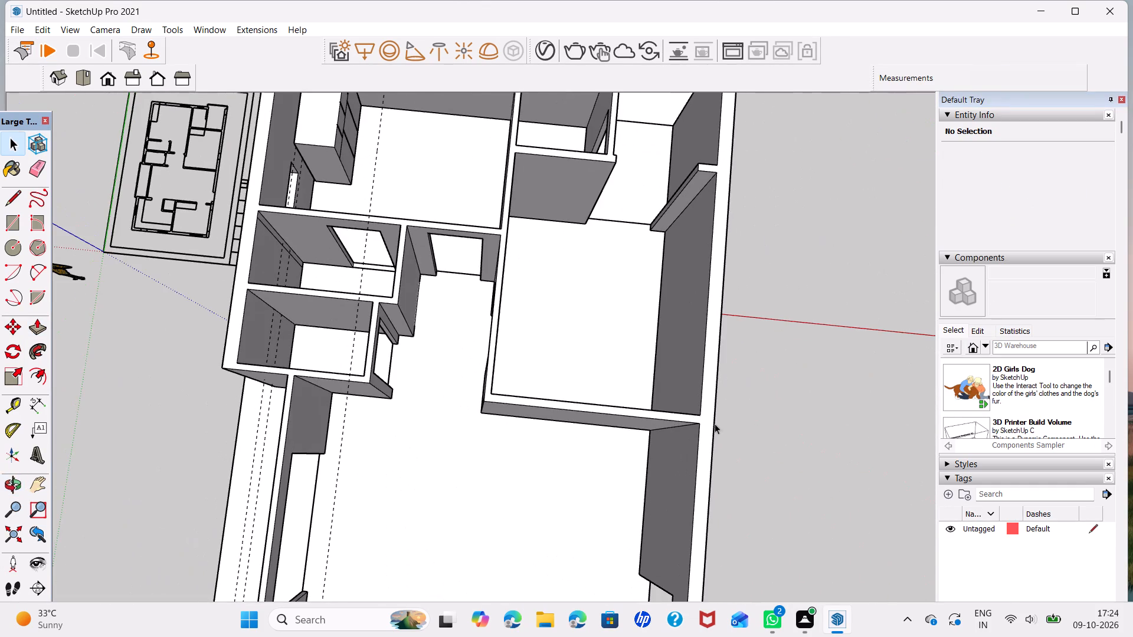
middle_click_drag(297, 385, 384, 323)
middle_click_drag(387, 326, 385, 360, "shift")
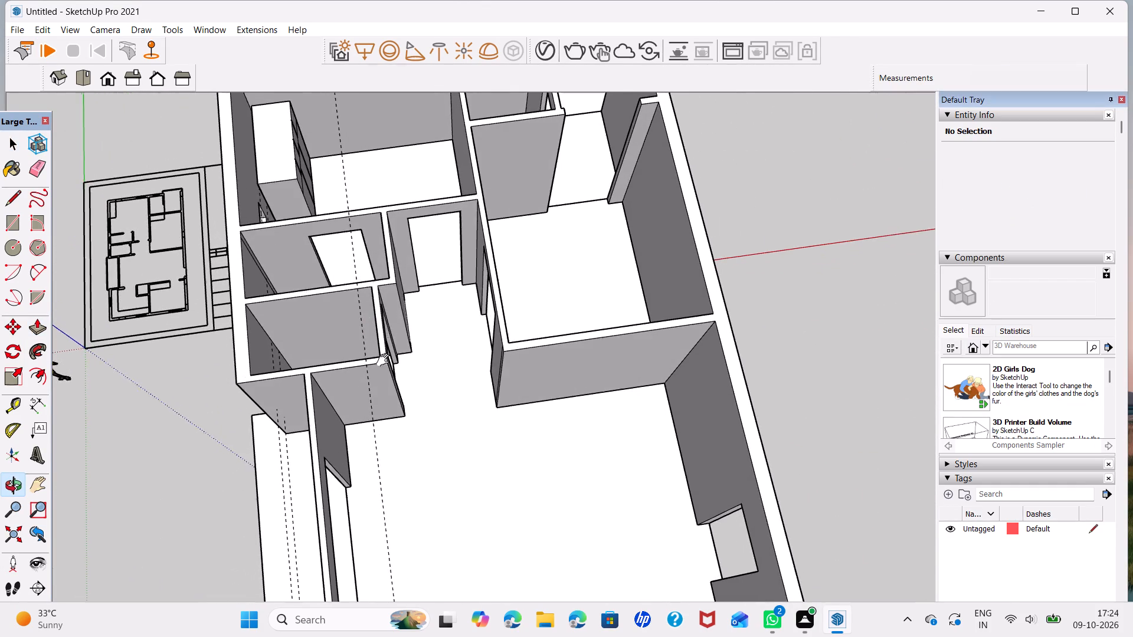
middle_click_drag(385, 360, 411, 469, "shift")
scroll(431, 366, "up", 3)
middle_click_drag(473, 397, 431, 395)
scroll(368, 295, "up", 5)
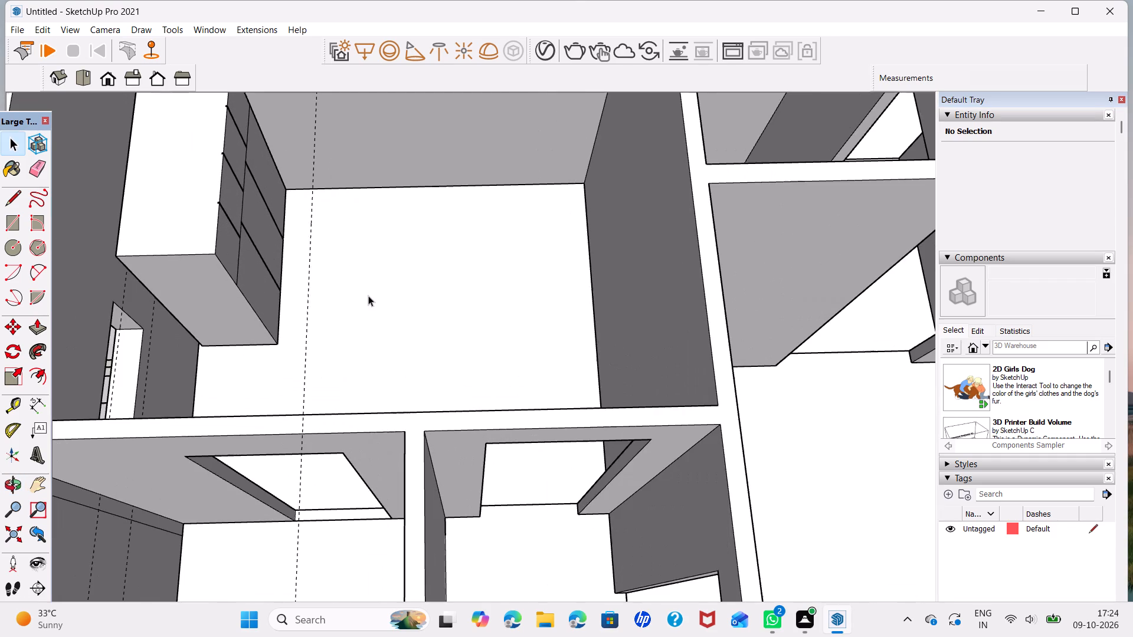
middle_click_drag(427, 331, 431, 257)
middle_click_drag(428, 267, 479, 485, "shift")
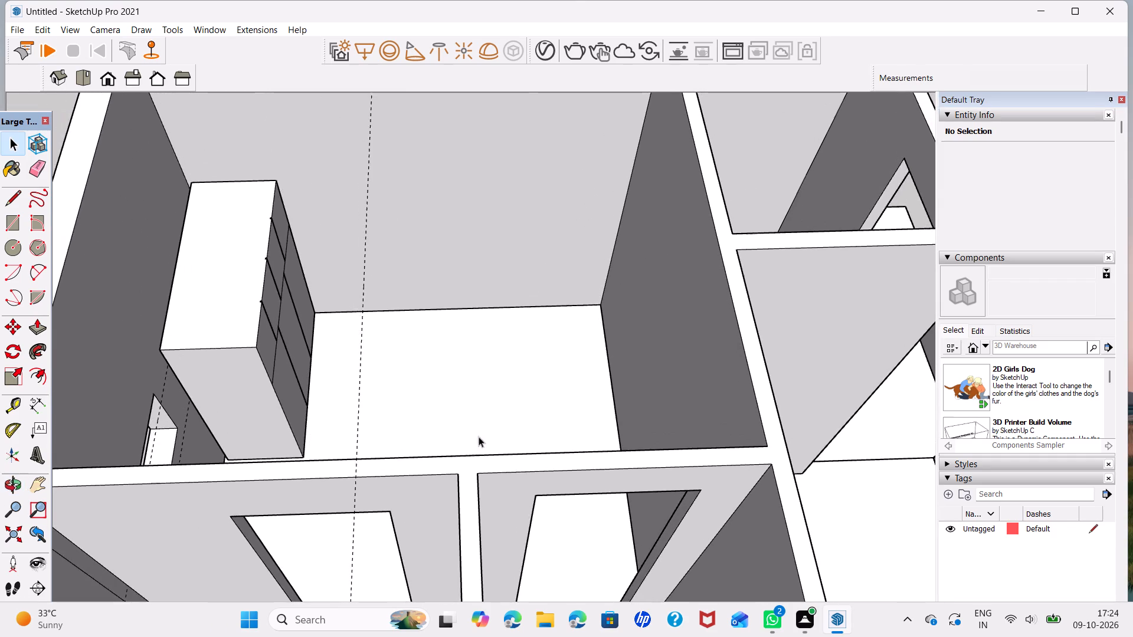
scroll(479, 423, "down", 4)
middle_click_drag(485, 408, 487, 492)
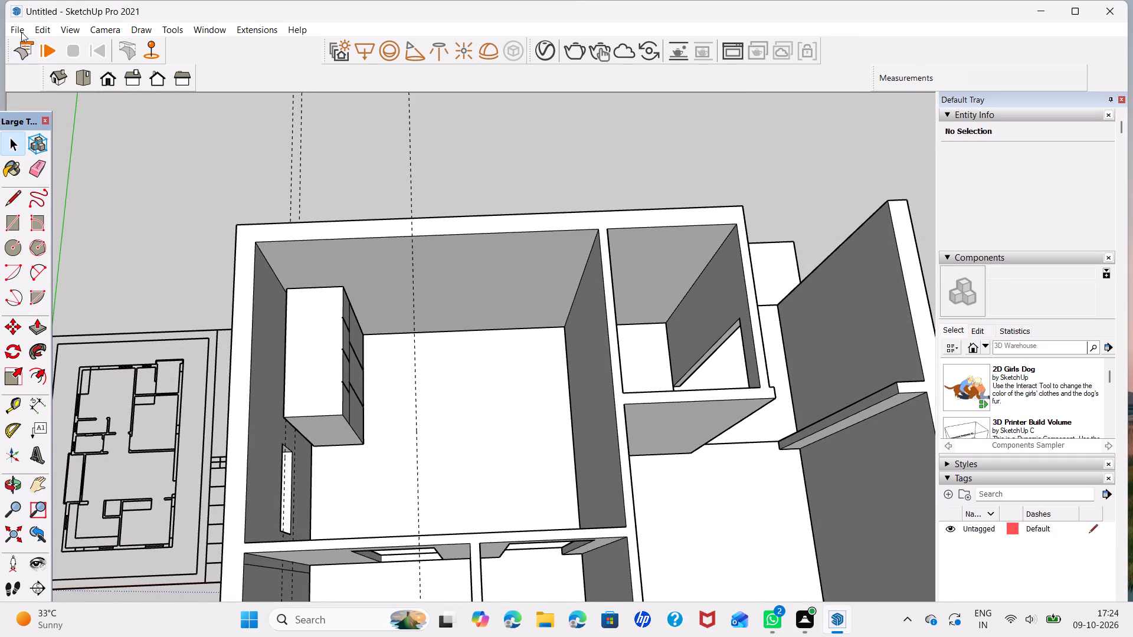
Import the BED_01 SketchUp model from the Downloads folder for the bedroom with the wardrobe.
left_click(20, 30)
left_click(120, 275)
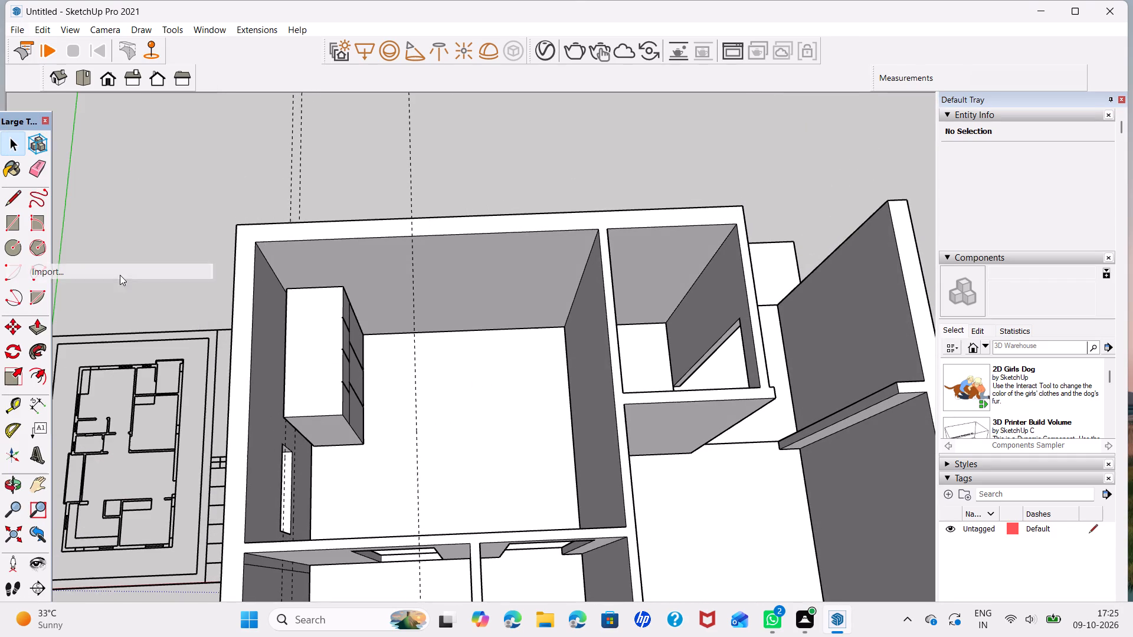
scroll(525, 311, "down", 1)
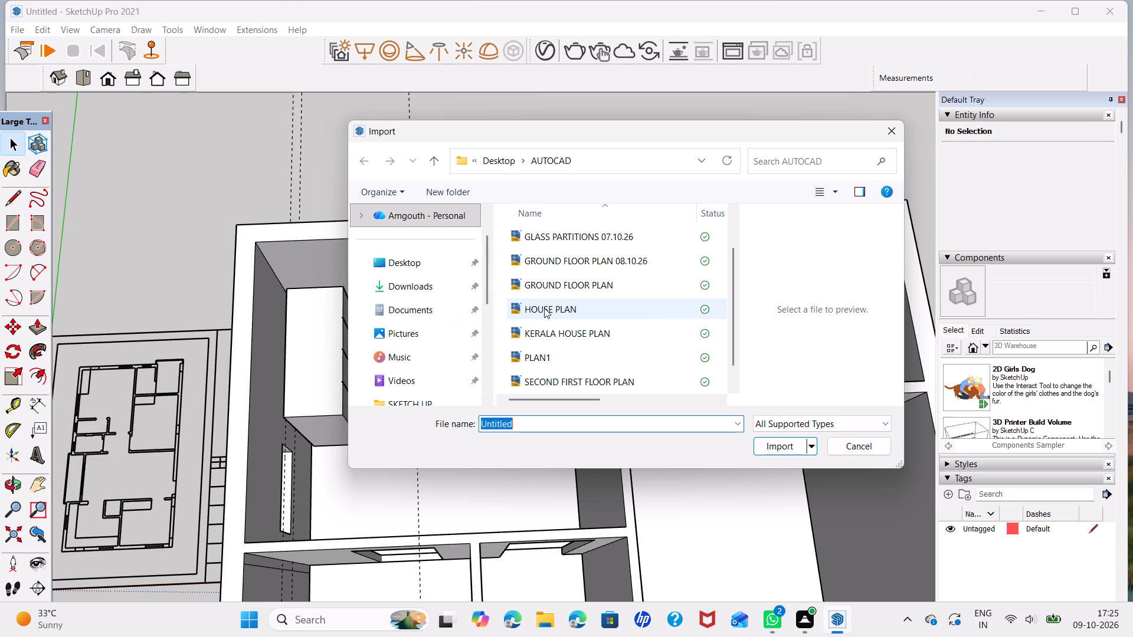
left_click(391, 297)
scroll(561, 303, "down", 3)
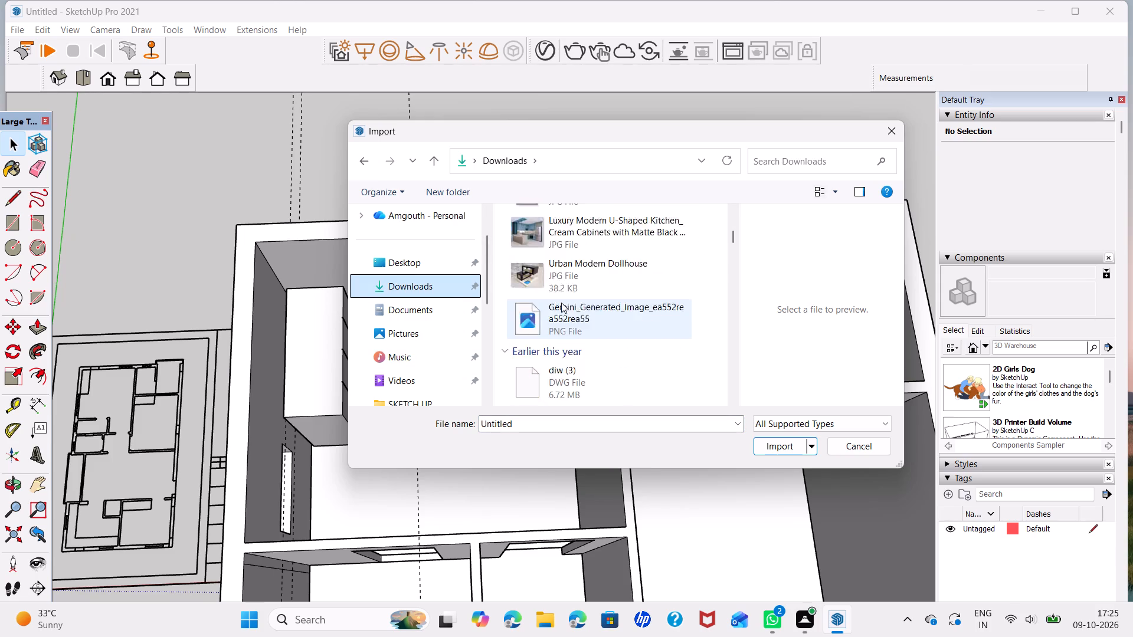
scroll(561, 303, "down", 6)
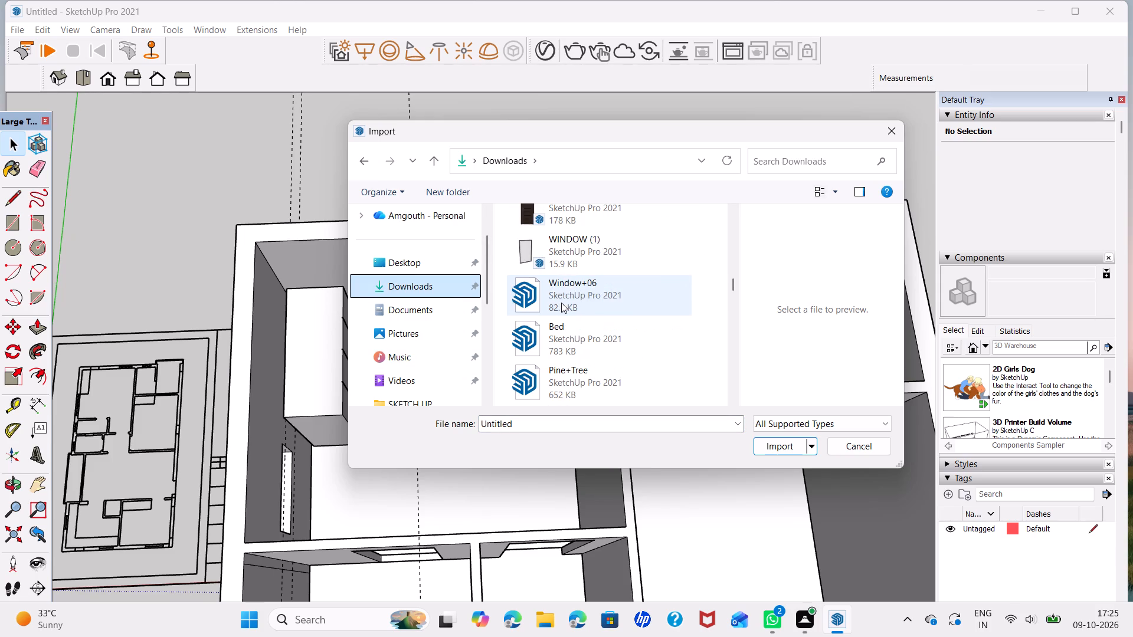
scroll(561, 303, "down", 3)
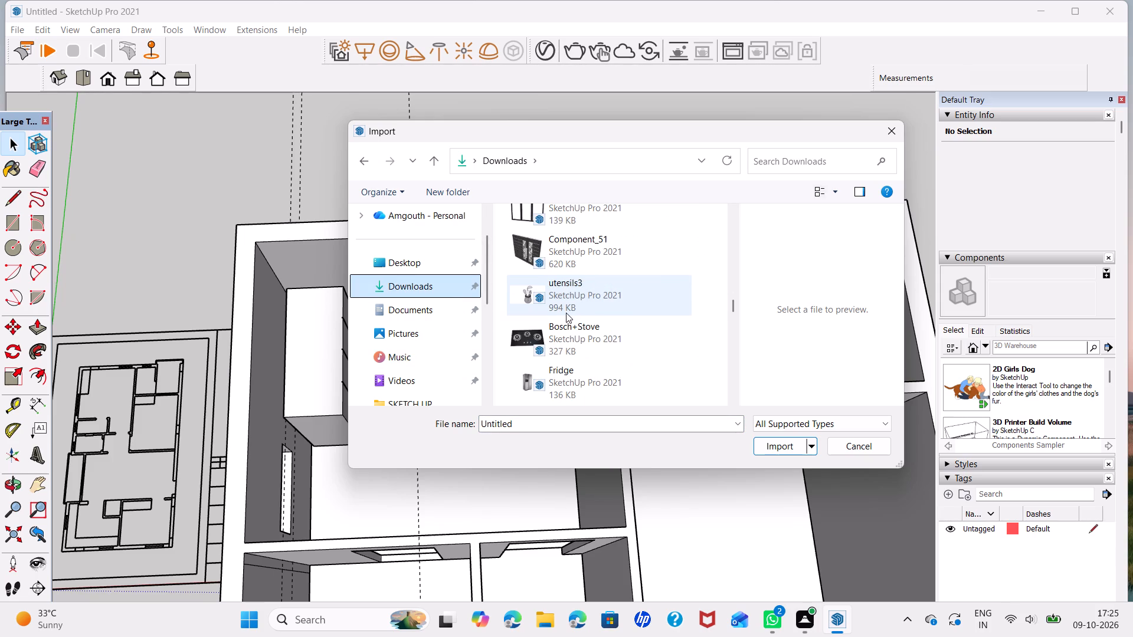
scroll(566, 313, "down", 3)
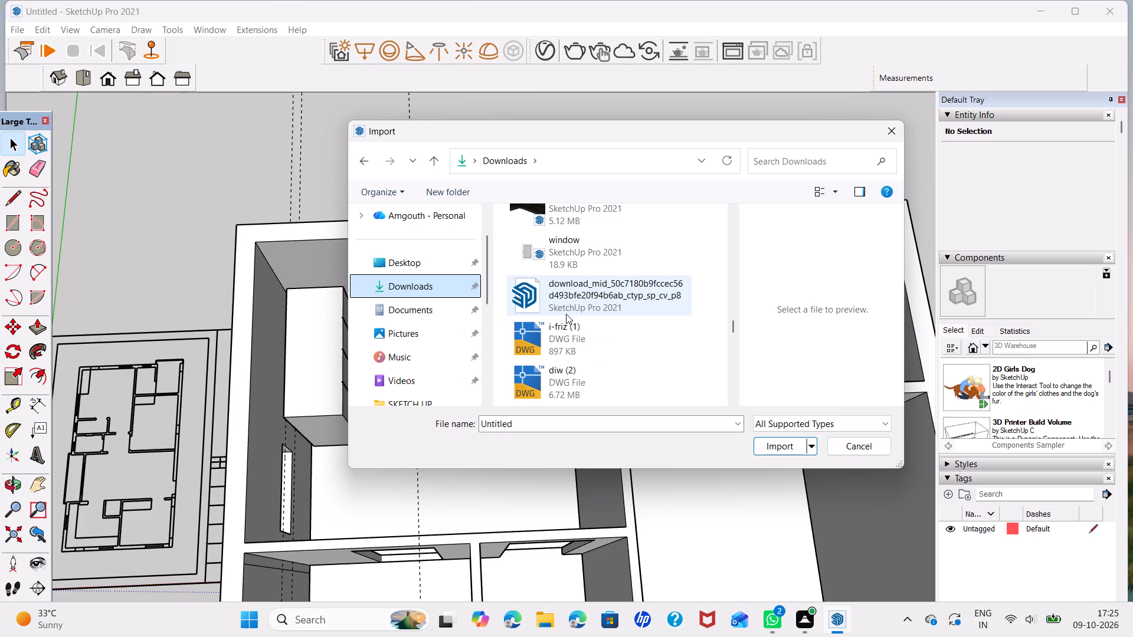
scroll(566, 314, "down", 5)
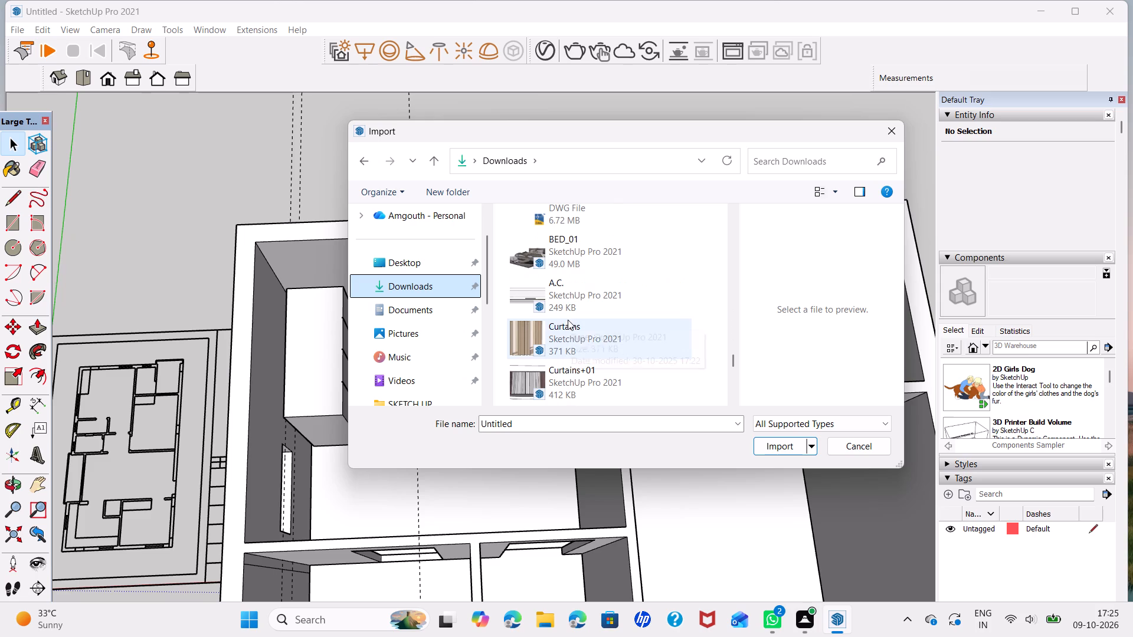
left_click(522, 248)
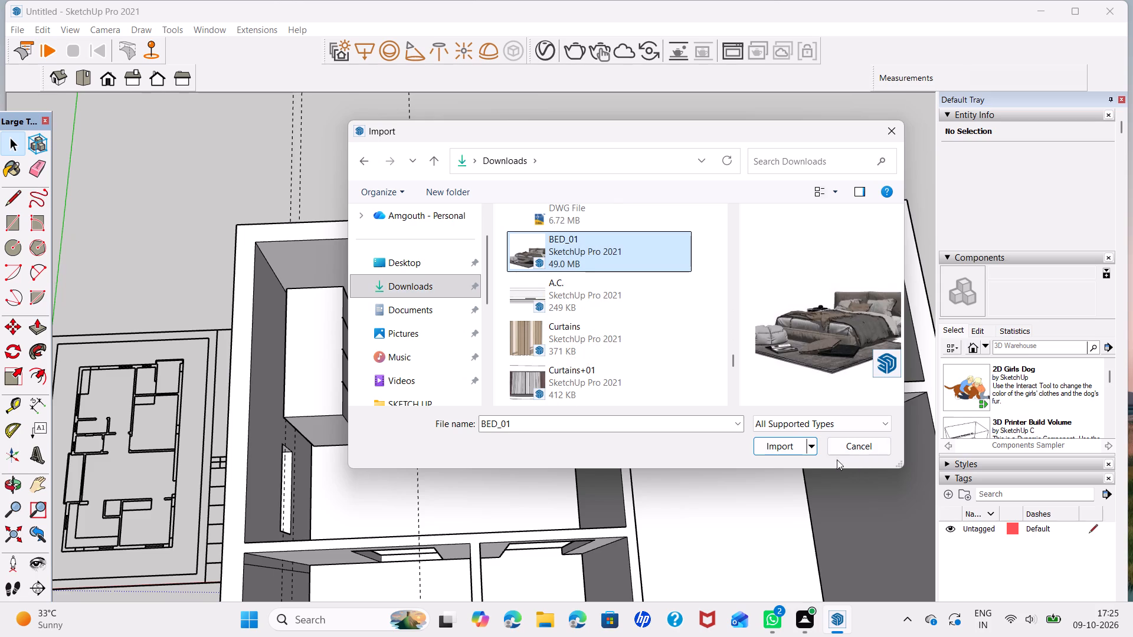
left_click(793, 449)
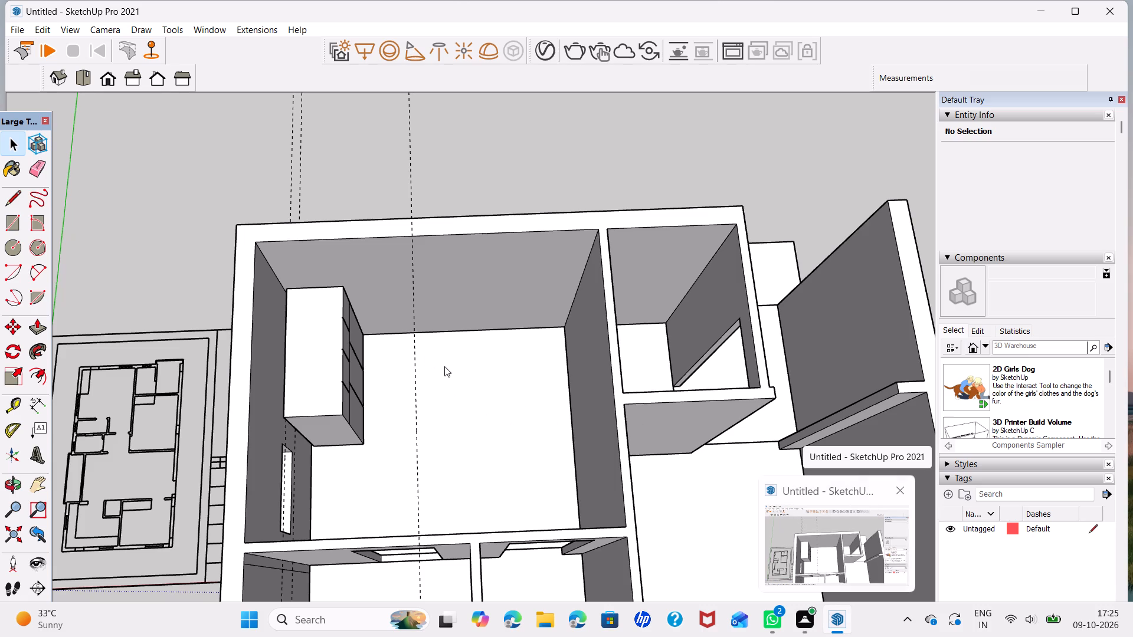
left_click(391, 386)
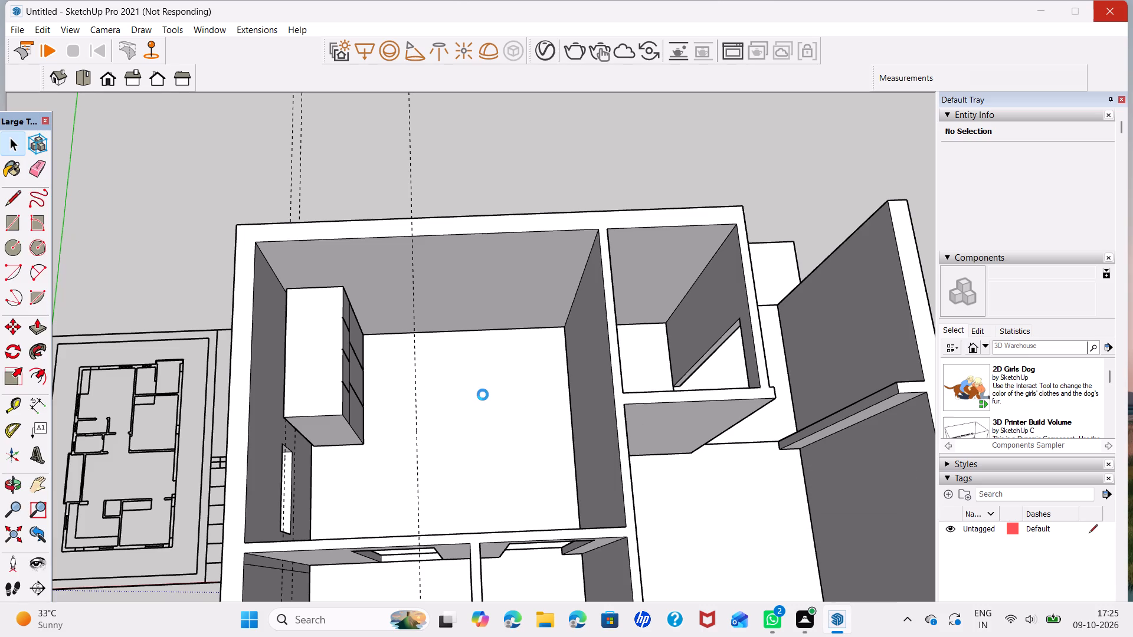
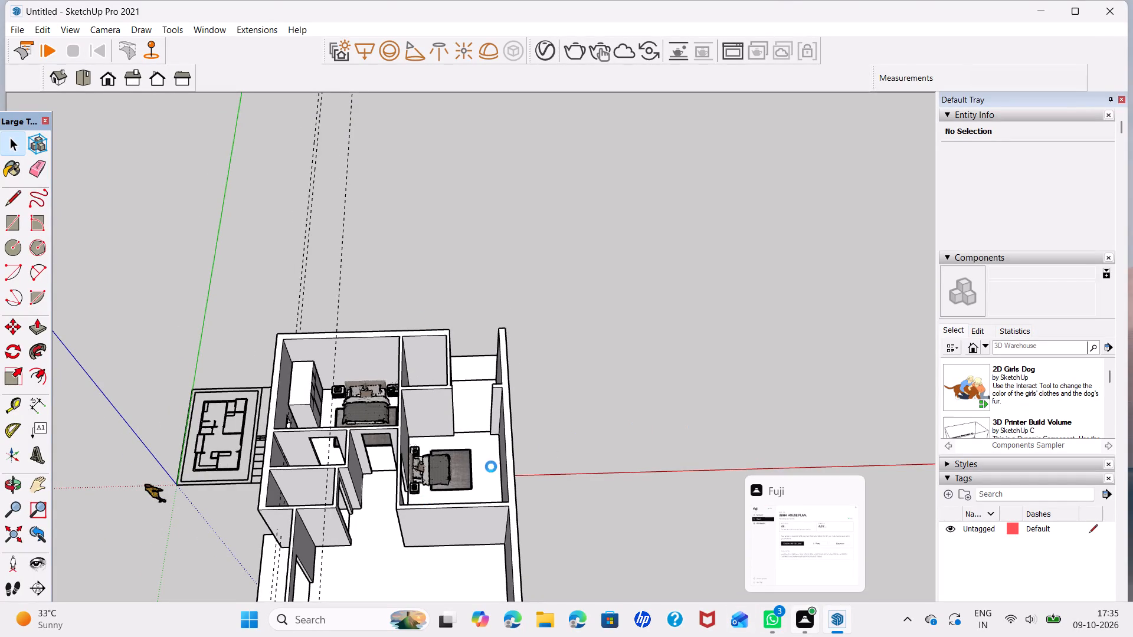
Draw a 12'6" by 2'6" floor rectangle along the outer end wall of the empty corner room with the L-shaped partition.
middle_click_drag(411, 508, 415, 508, "shift")
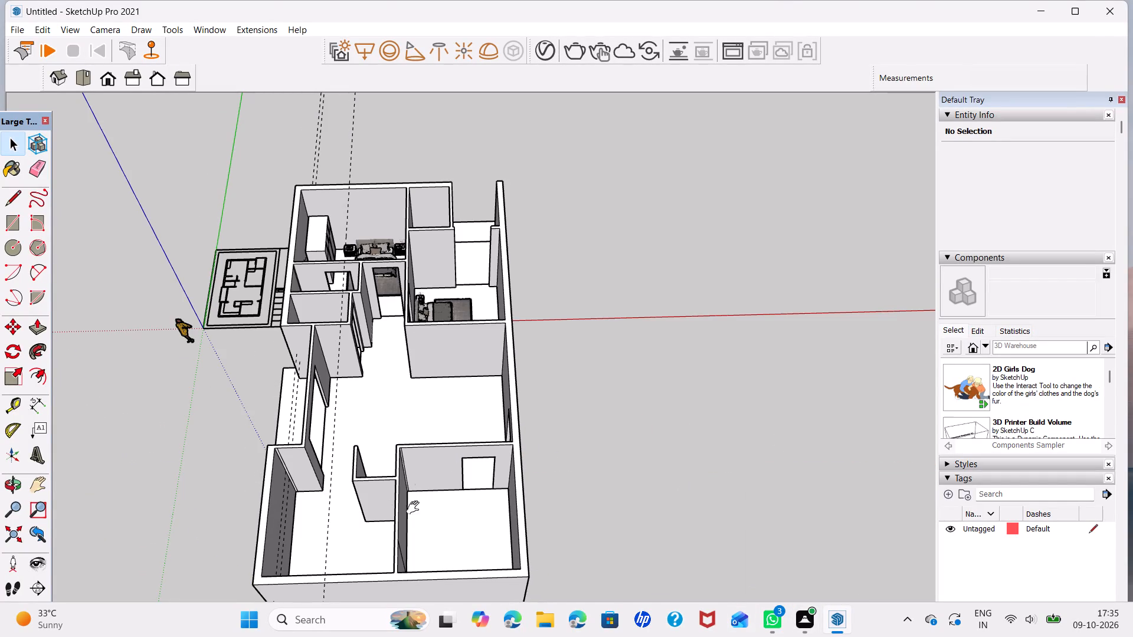
middle_click_drag(415, 508, 474, 415, "shift")
scroll(385, 448, "up", 4)
scroll(722, 399, "up", 1)
middle_click_drag(721, 401, 77, 488)
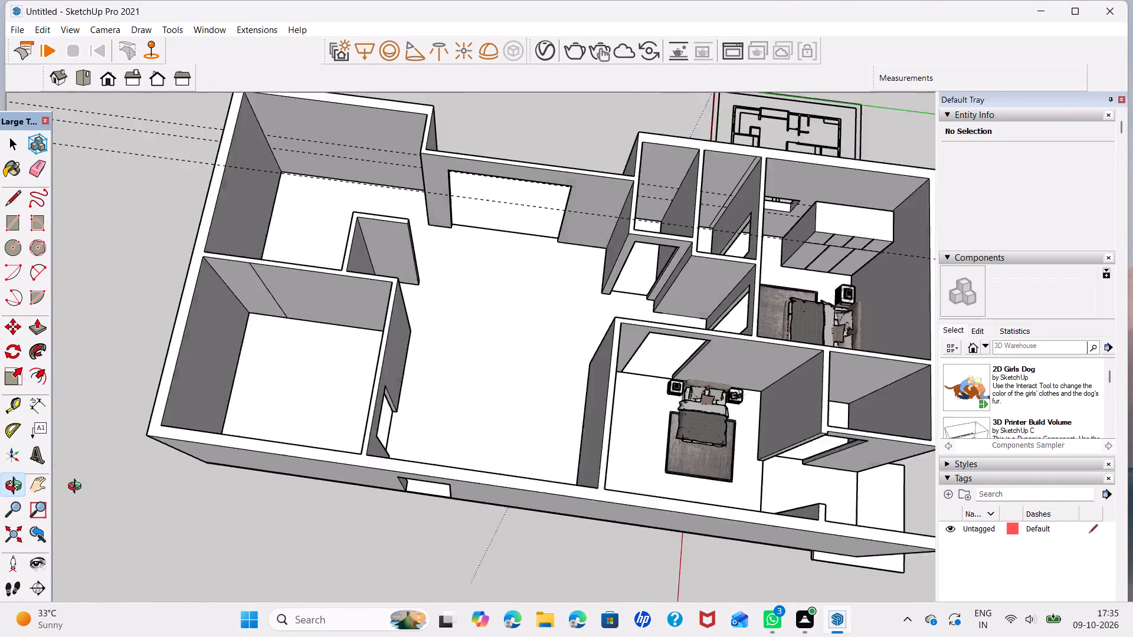
middle_click_drag(77, 488, 61, 480)
scroll(335, 149, "up", 5)
middle_click_drag(327, 169, 356, 283, "shift")
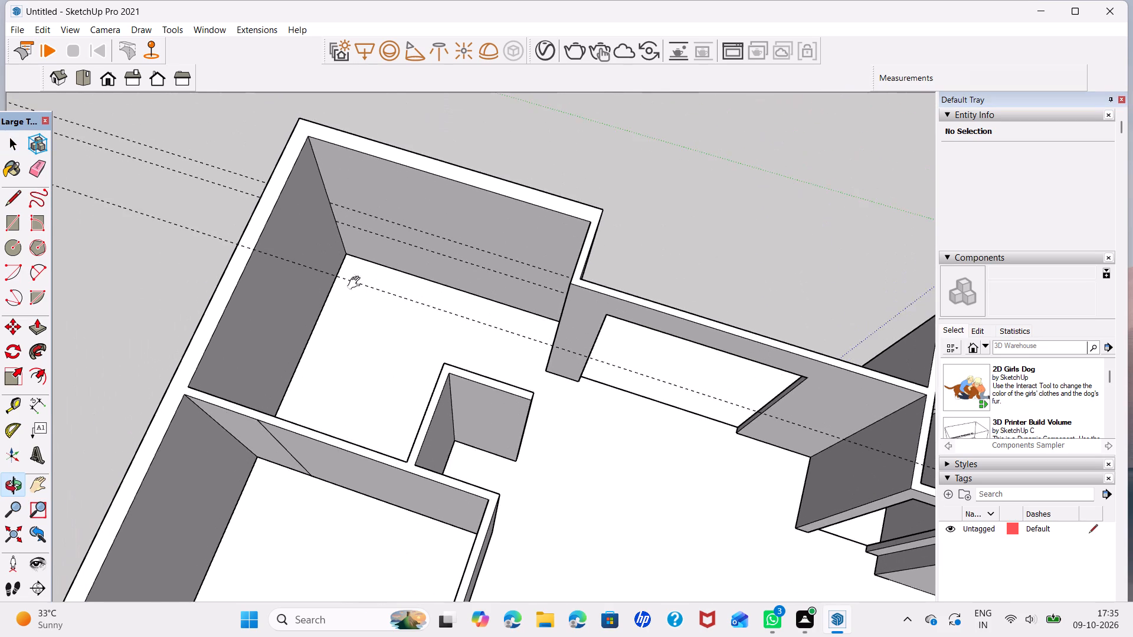
middle_click_drag(356, 283, 356, 284, "shift")
scroll(326, 388, "up", 4)
middle_click_drag(326, 394, 318, 473)
middle_click_drag(405, 482, 415, 482, "shift")
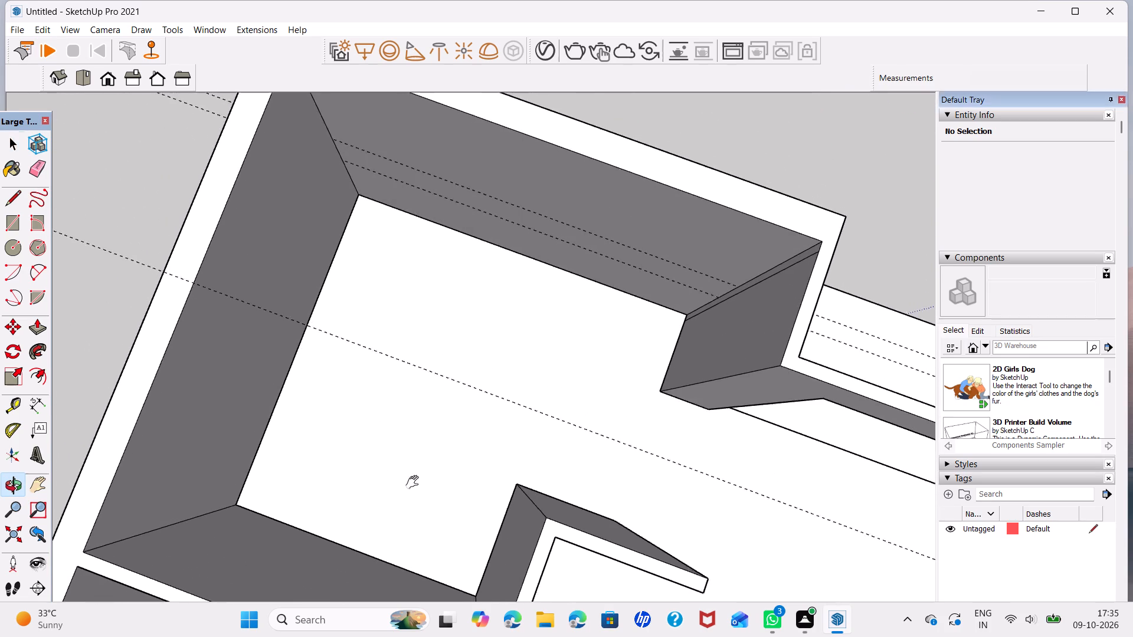
middle_click_drag(415, 482, 463, 347, "shift")
middle_click_drag(312, 333, 410, 457)
middle_click_drag(415, 336, 273, 265)
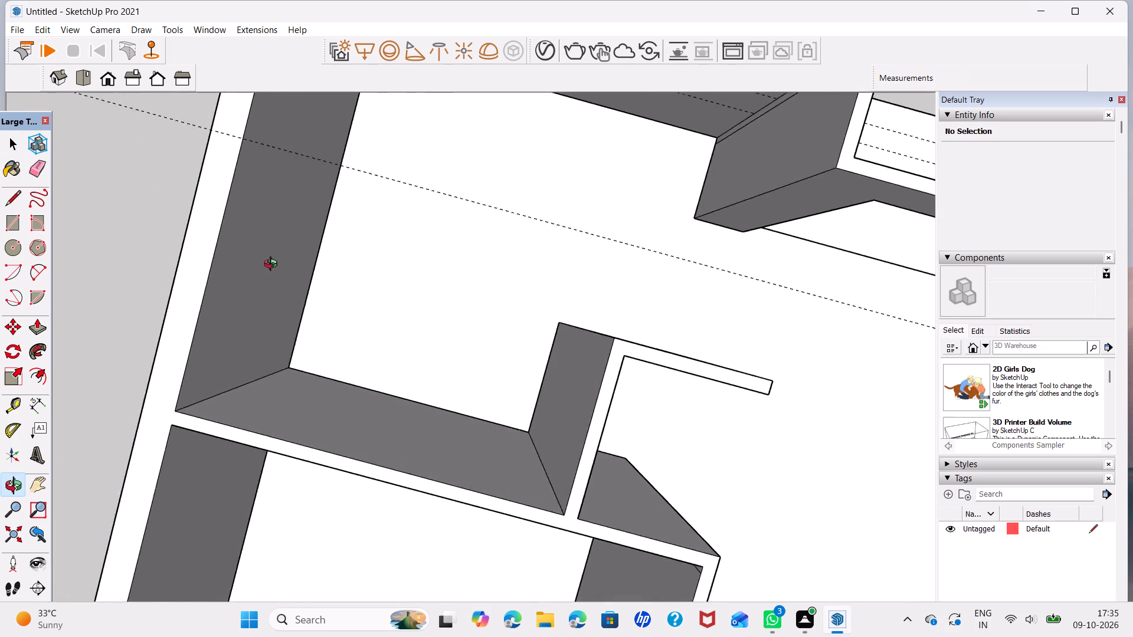
middle_click_drag(273, 265, 226, 280)
scroll(339, 312, "down", 5)
middle_click_drag(330, 318, 342, 366, "shift")
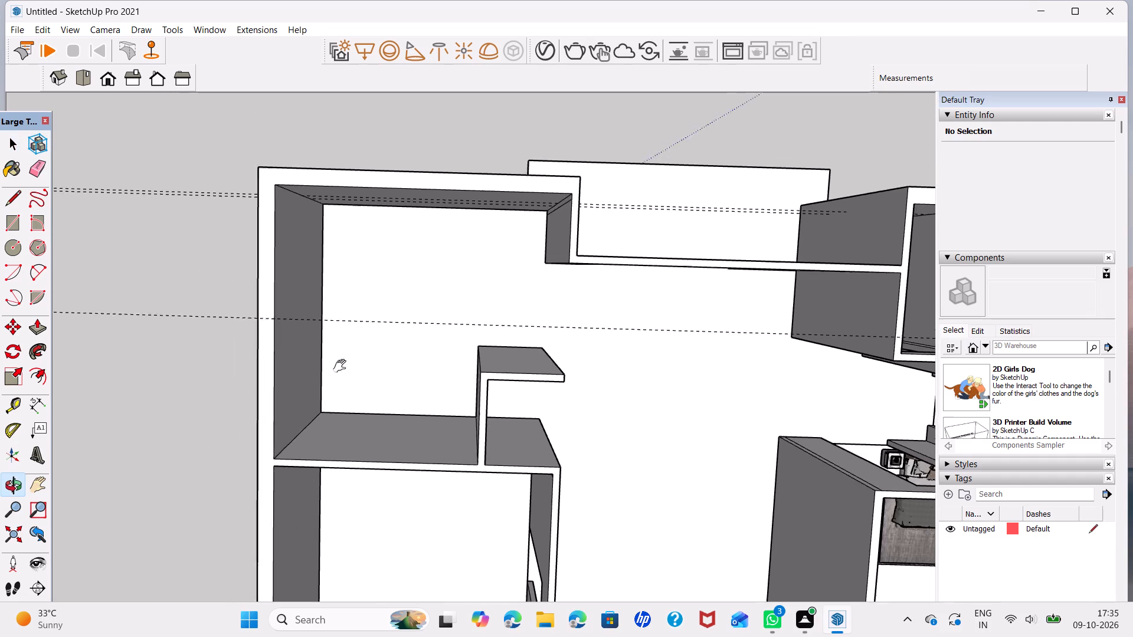
middle_click_drag(342, 366, 343, 370, "shift")
key("r")
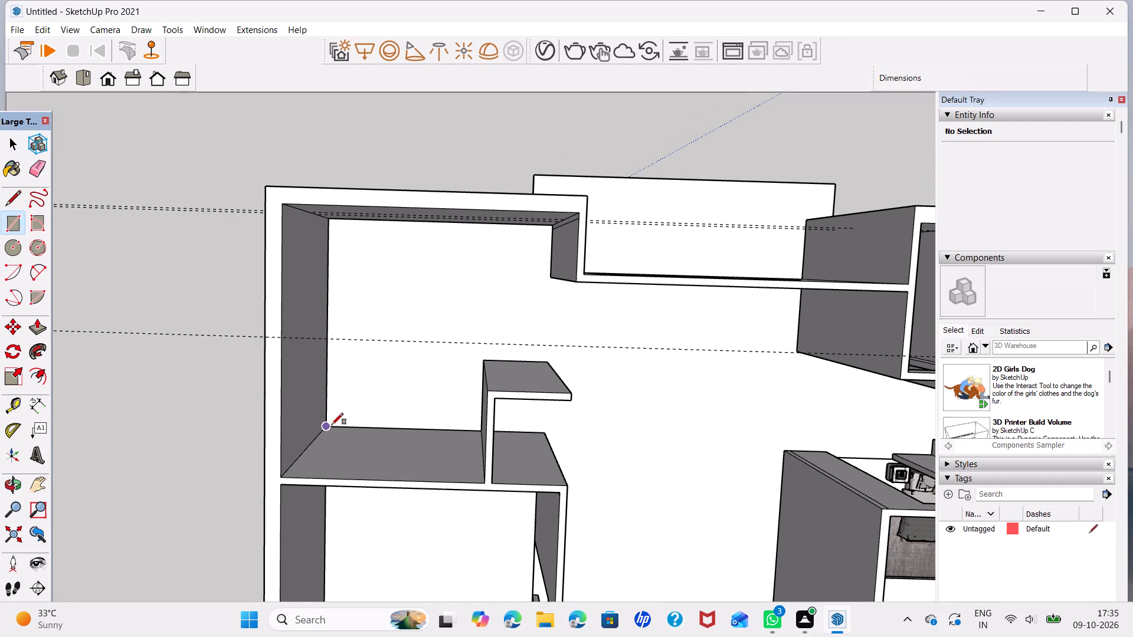
left_click(332, 425)
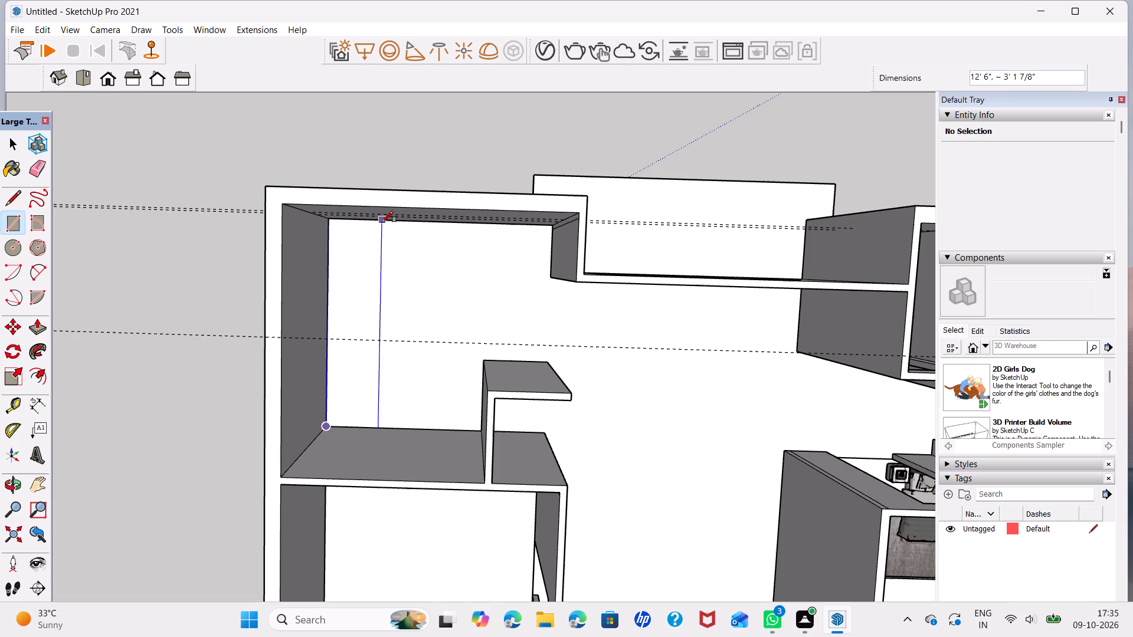
type("12'")
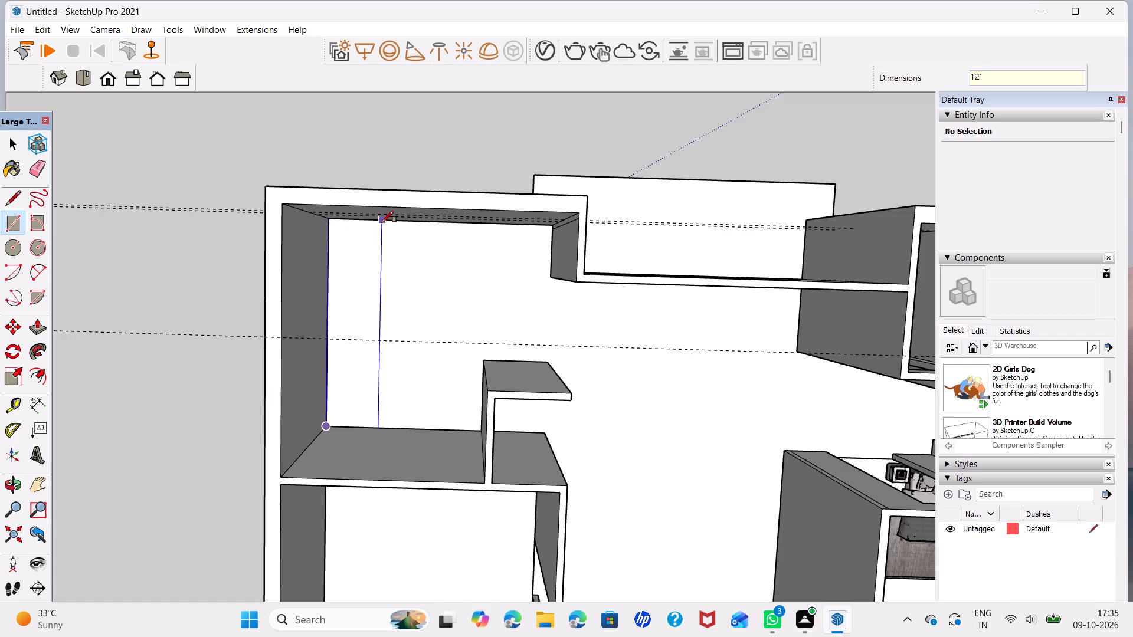
key("6")
key("comma")
key("2")
type("'6")
key("Return")
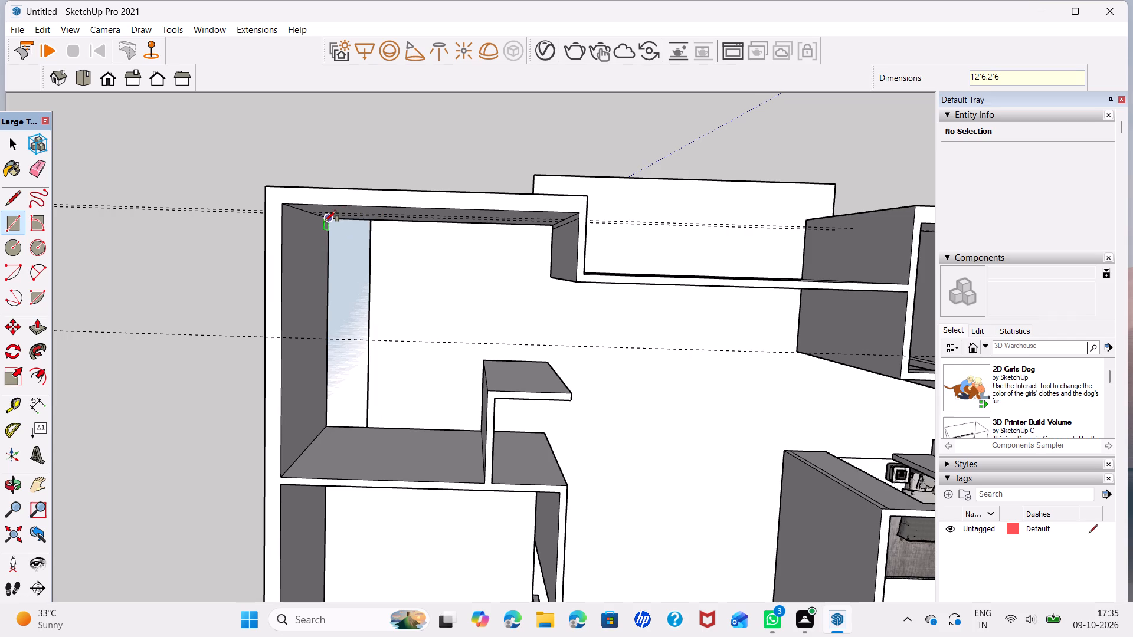
Draw a 13'3" by 2'6" floor rectangle along the adjoining outer wall, starting from the shared room corner.
left_click(330, 221)
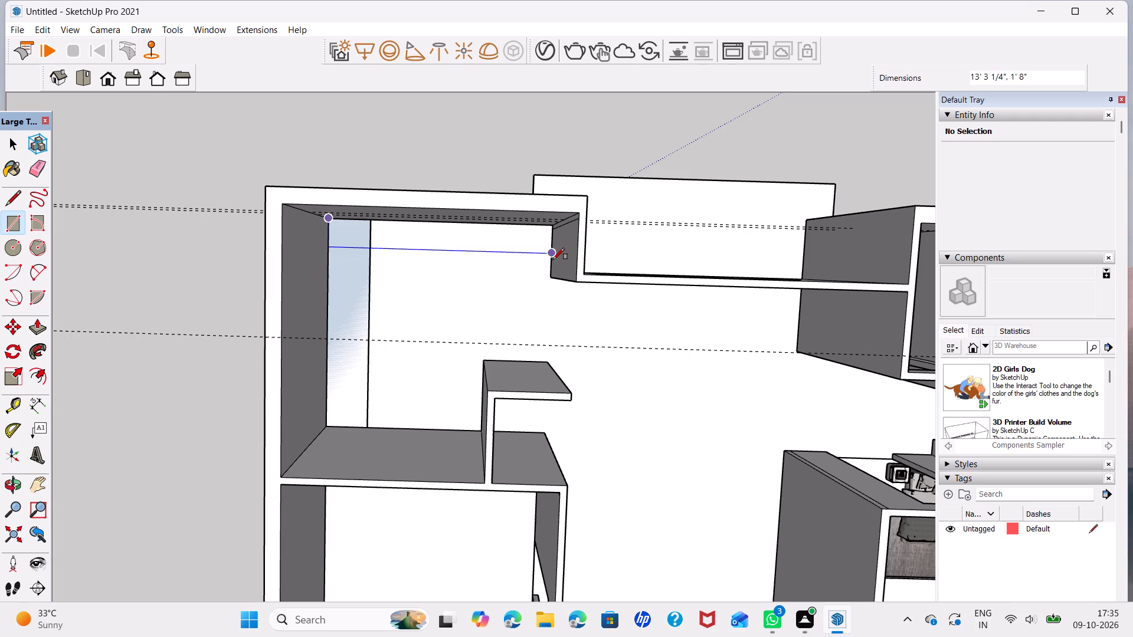
type("13'3")
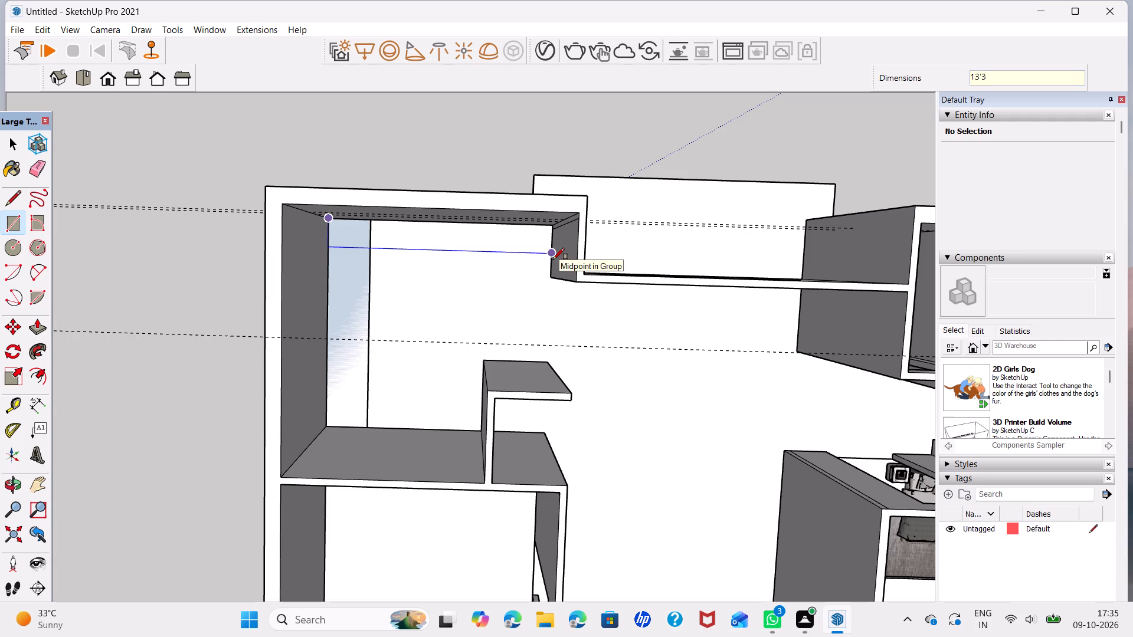
type(",2'6")
key("Return")
key("space")
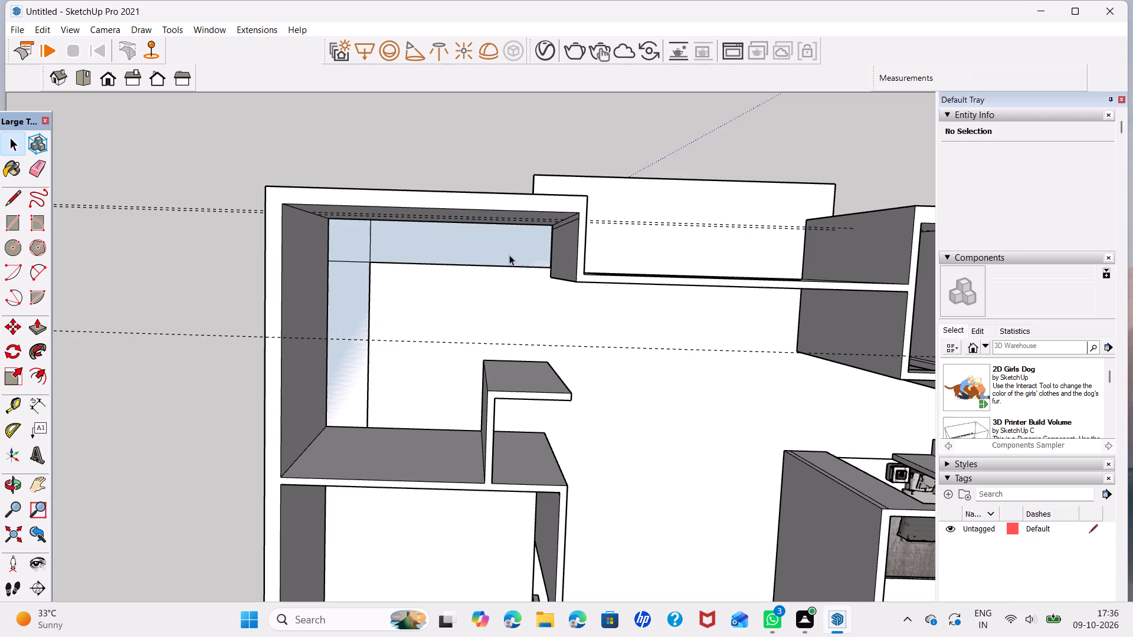
Delete the two inner edges where the rectangles overlap, merging them into one L-shaped face.
left_click(372, 242)
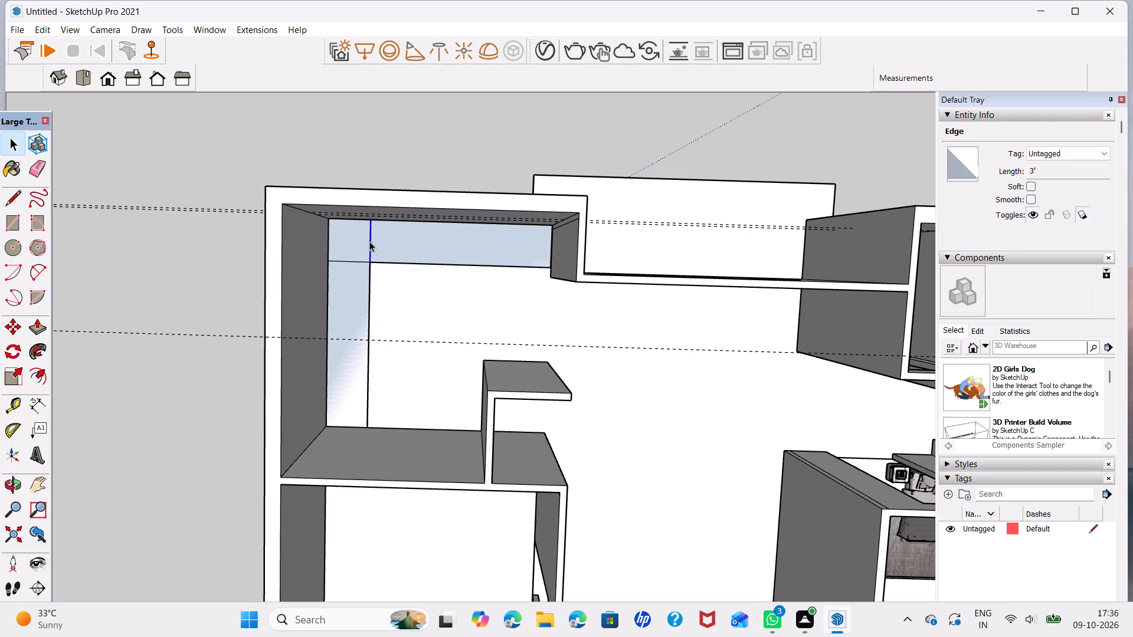
key("Delete")
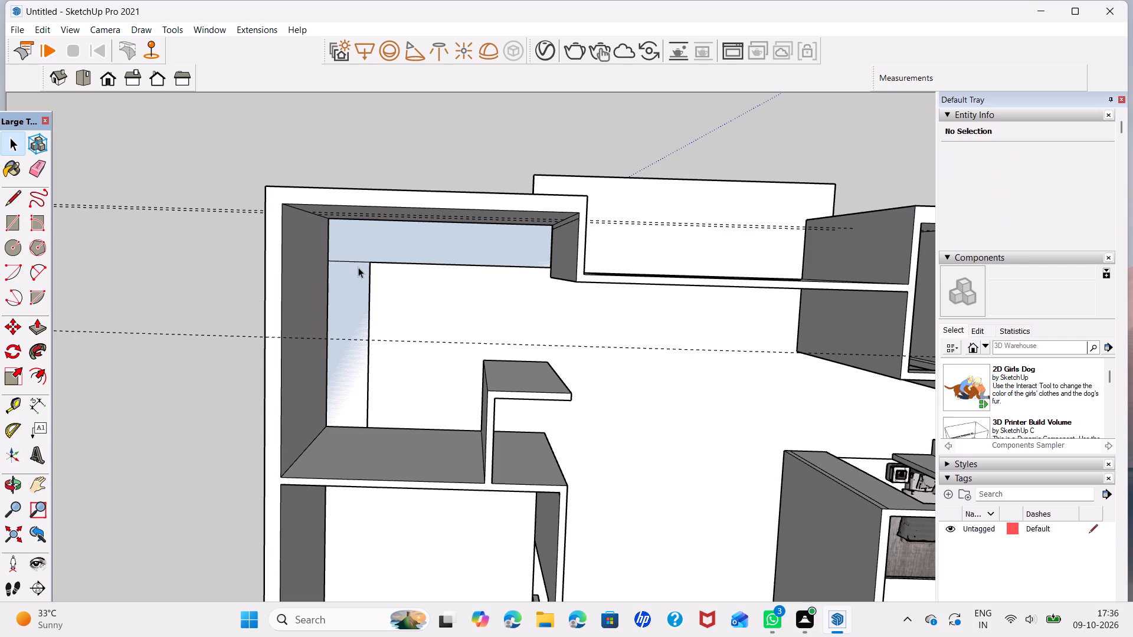
left_click(358, 262)
key("Delete")
Reverse the L-shaped face and extrude it 3" with Push/Pull.
right_click(358, 262)
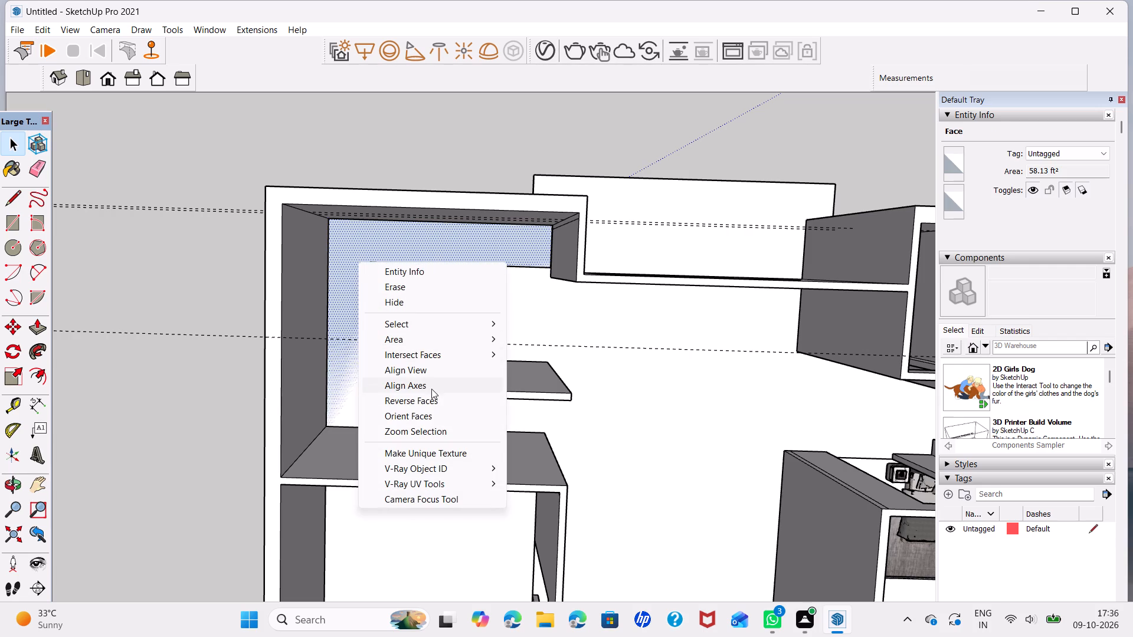
left_click(440, 405)
key("p")
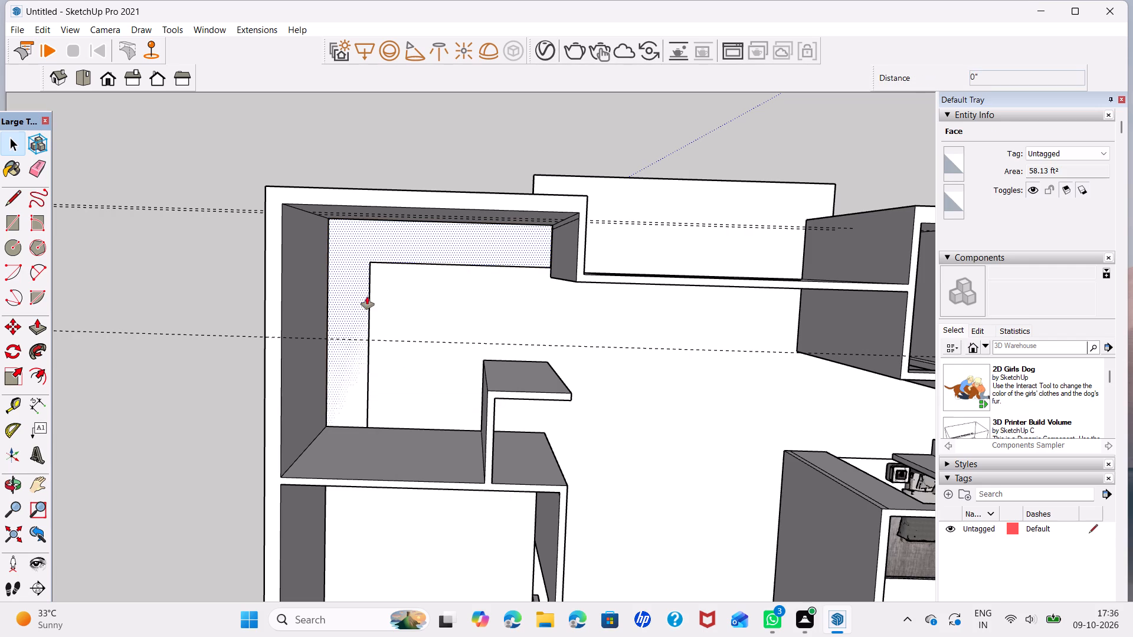
left_click(367, 297)
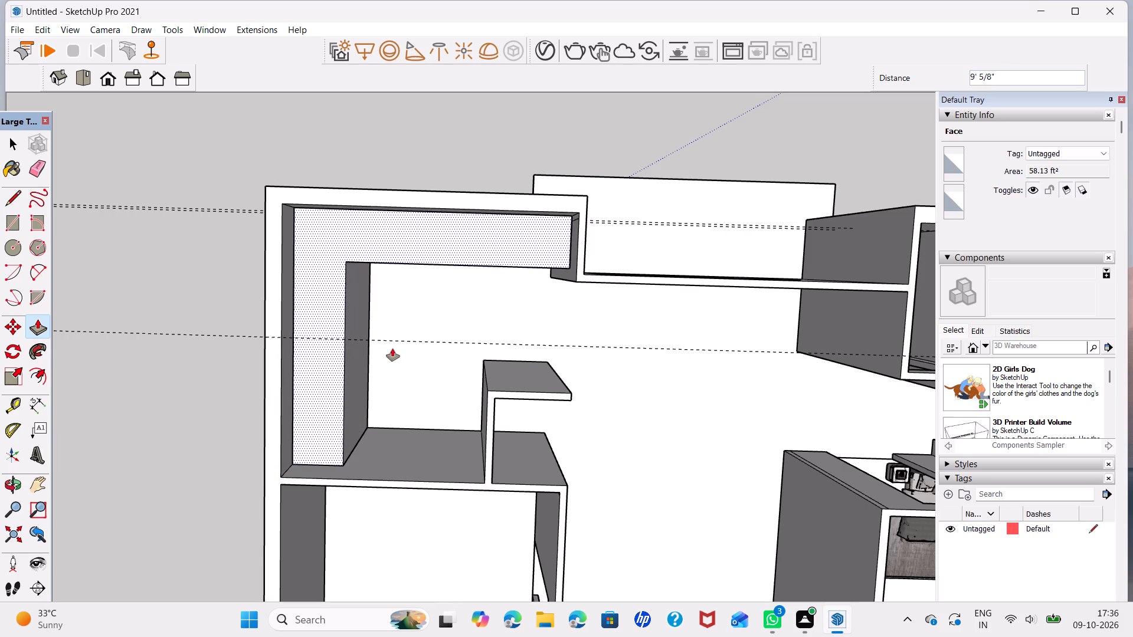
key("3")
key("Return")
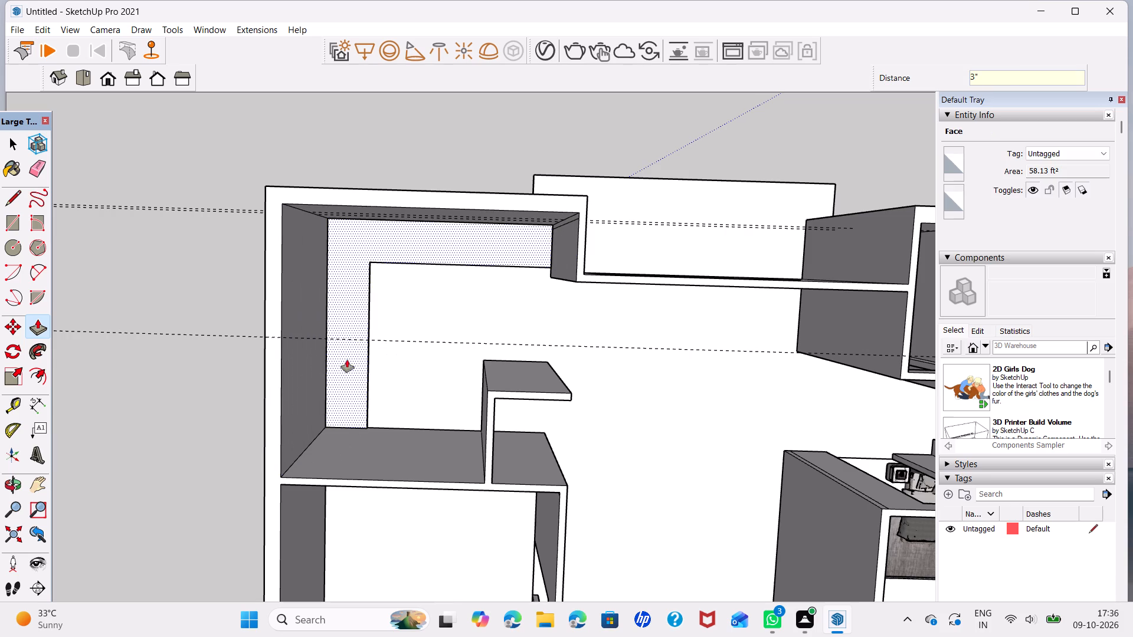
Make the whole extruded L-shaped base a group.
key("space")
triple_click(347, 360)
right_click(347, 360)
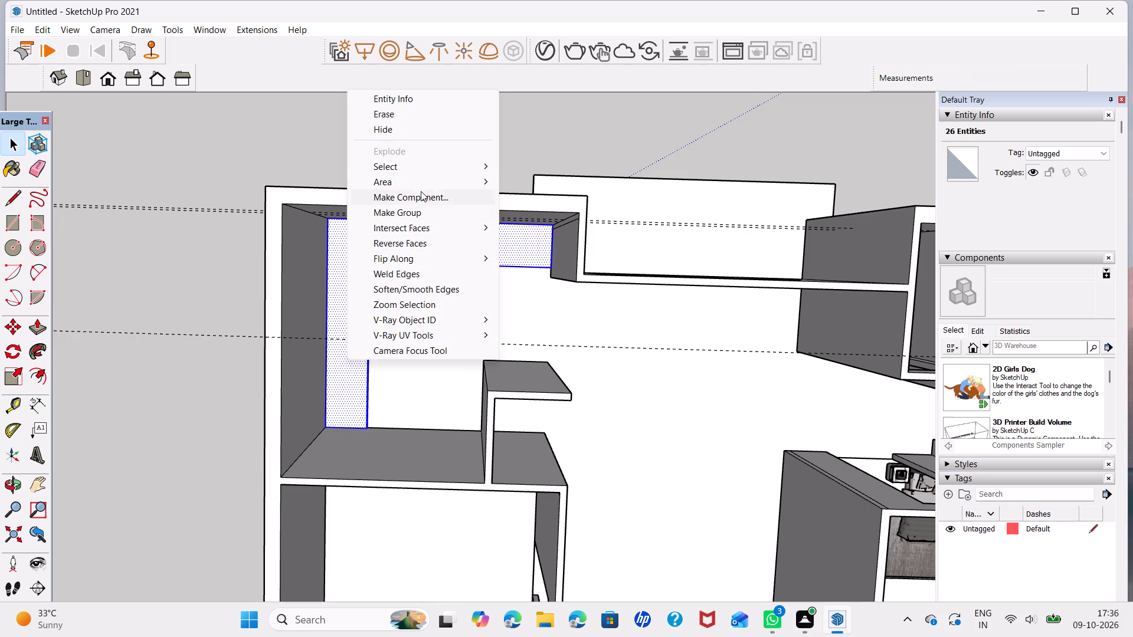
left_click(431, 214)
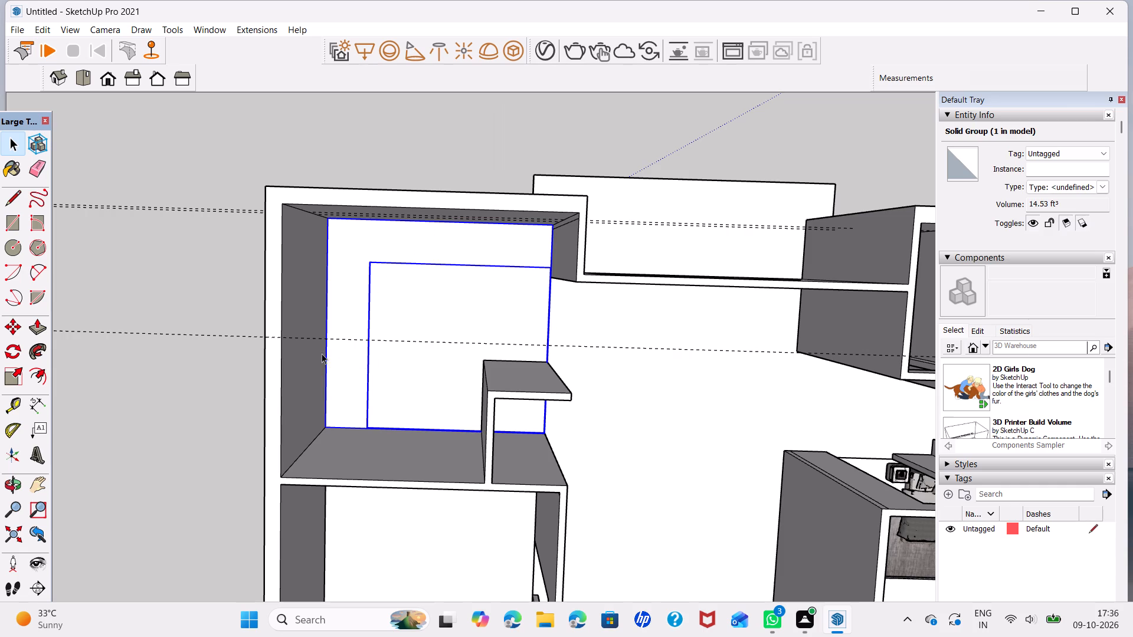
left_click(192, 359)
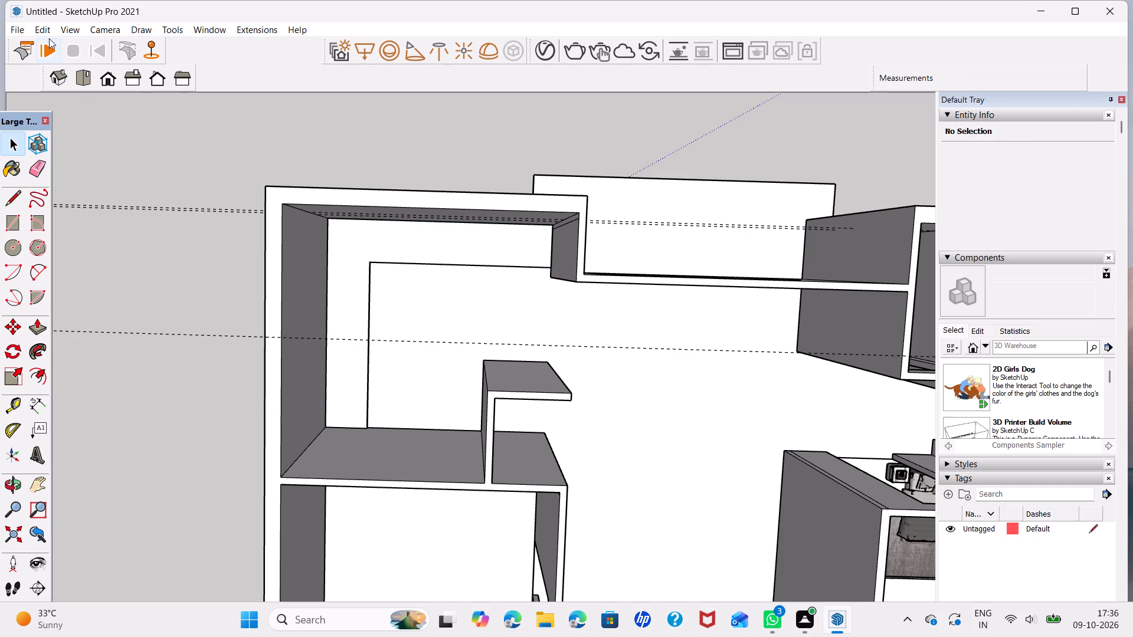
Delete all the guide lines from the model.
left_click(42, 27)
left_click(103, 157)
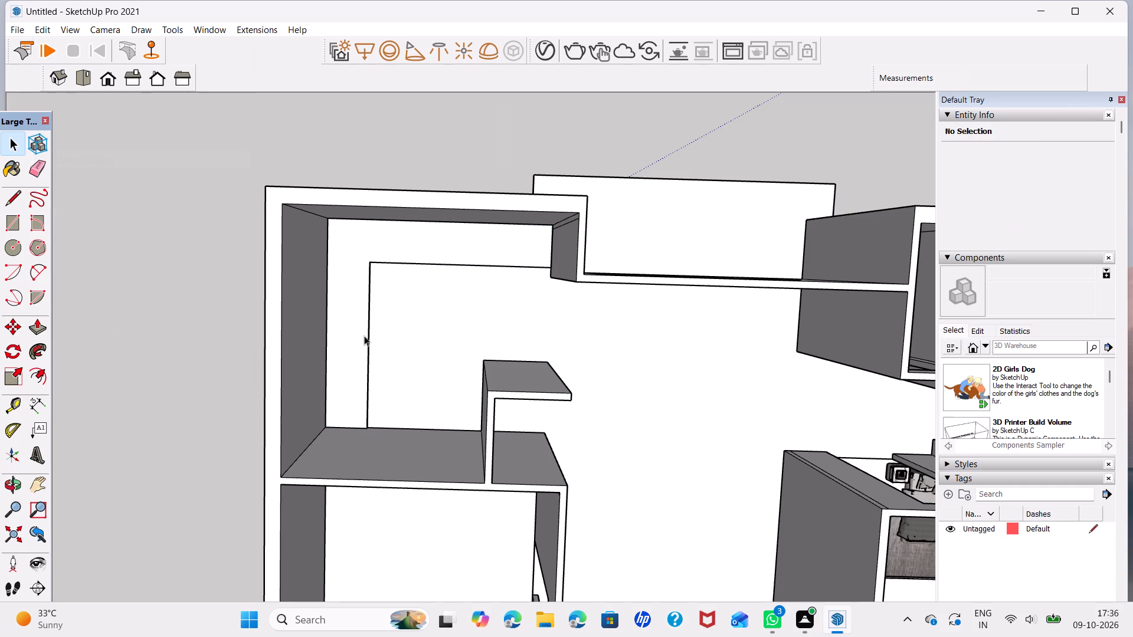
Draw a 12'6" by 2'3" rectangle over the L-shaped base along the room's outer end wall.
scroll(364, 336, "up", 2)
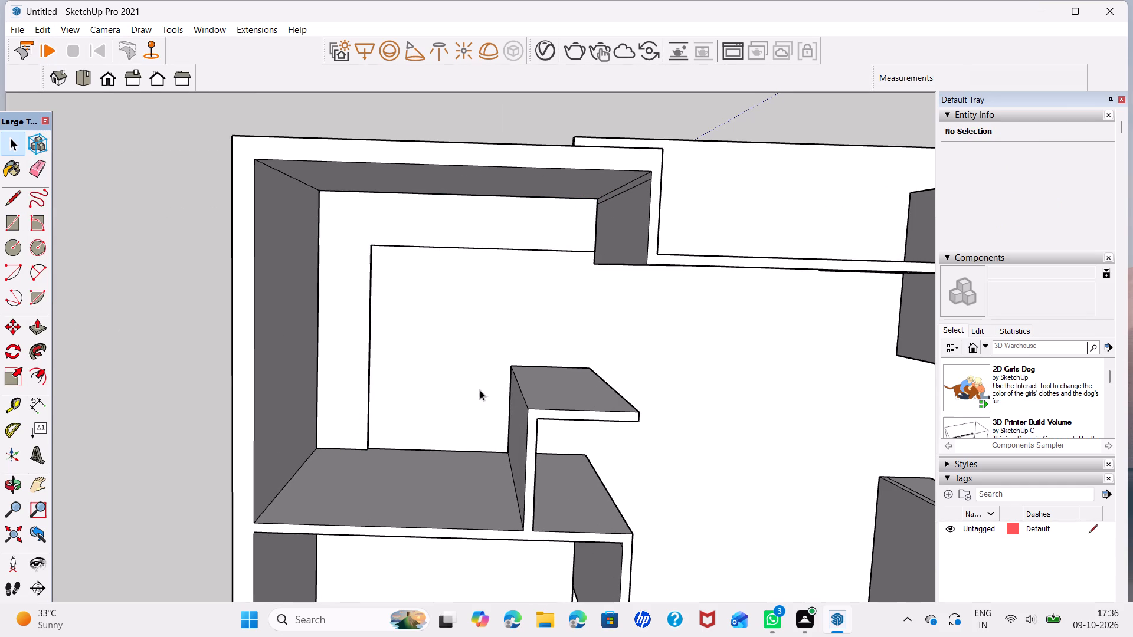
key("r")
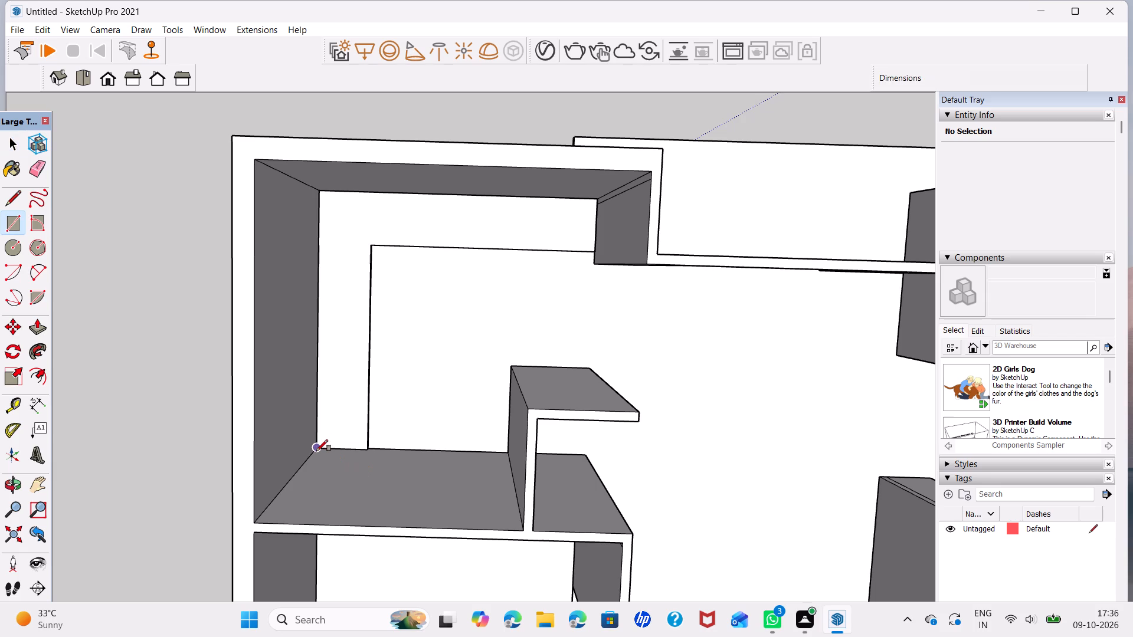
left_click(316, 451)
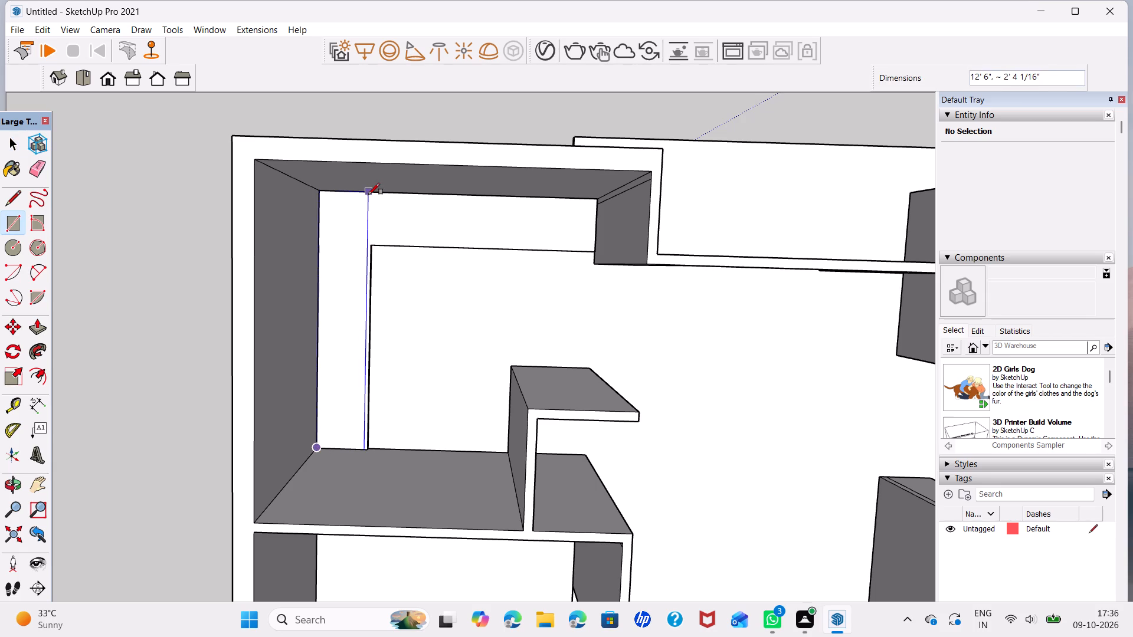
type("12")
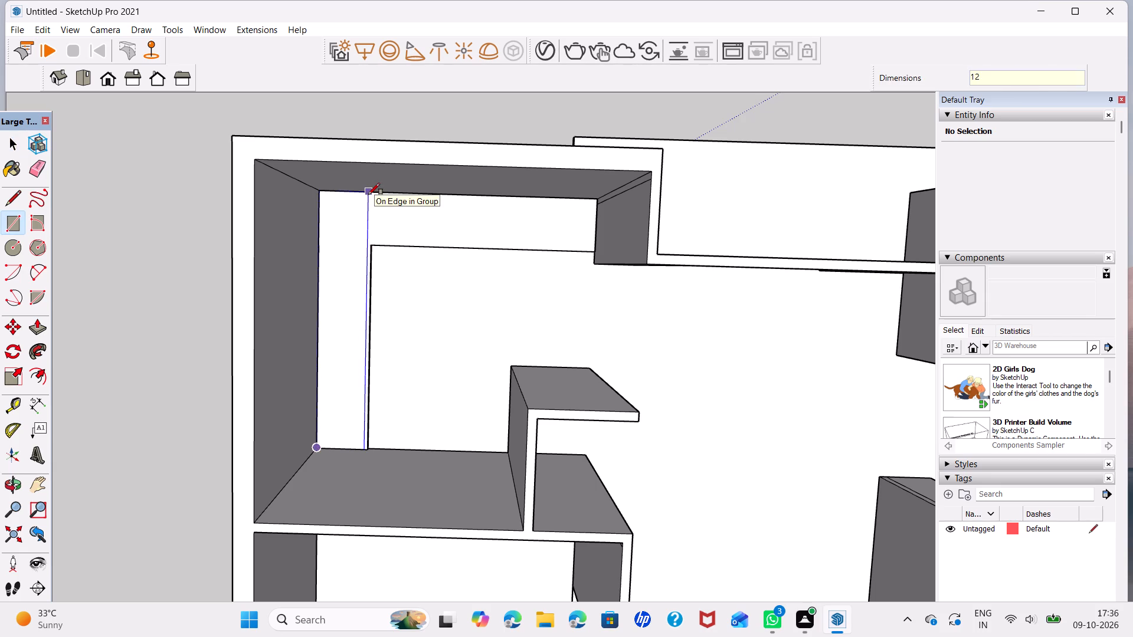
type("'6")
key("comma")
key("2")
key("semicolon")
key("BackSpace")
key("apostrophe")
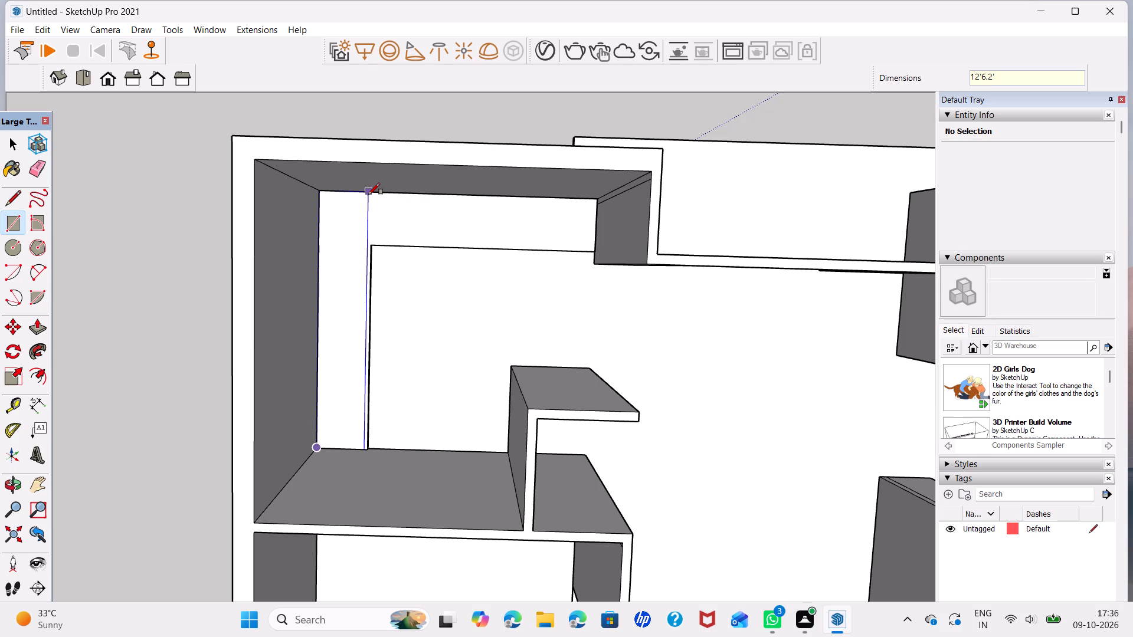
key("3")
key("Return")
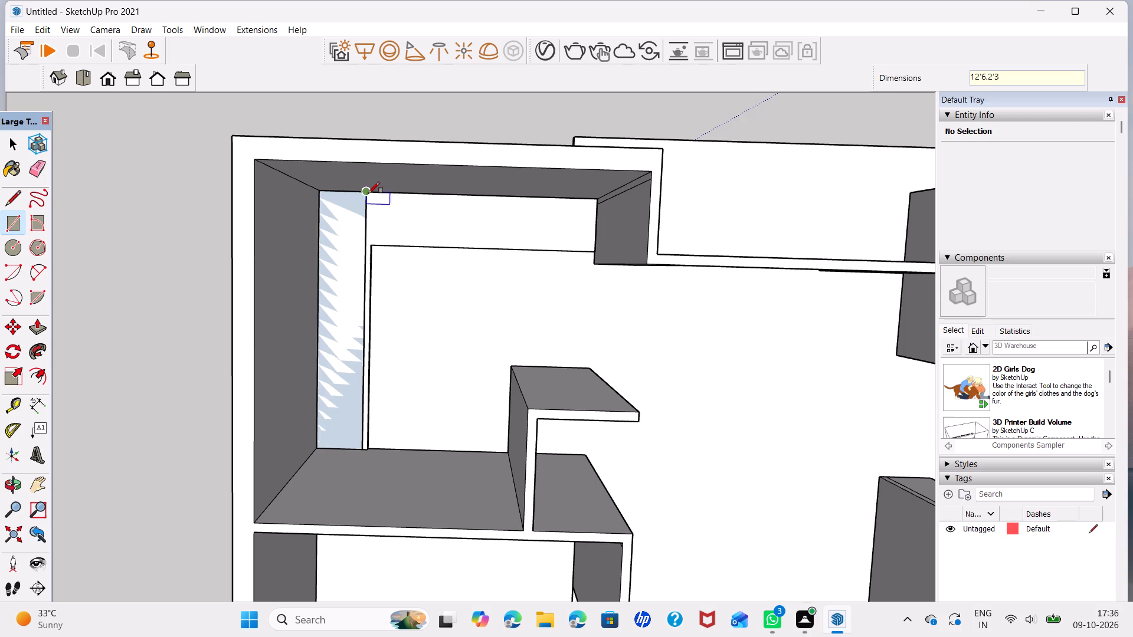
Draw a 13'3" by 2'3" rectangle over the L-shaped base along the adjoining wall, starting from the room's outer corner.
left_click(324, 191)
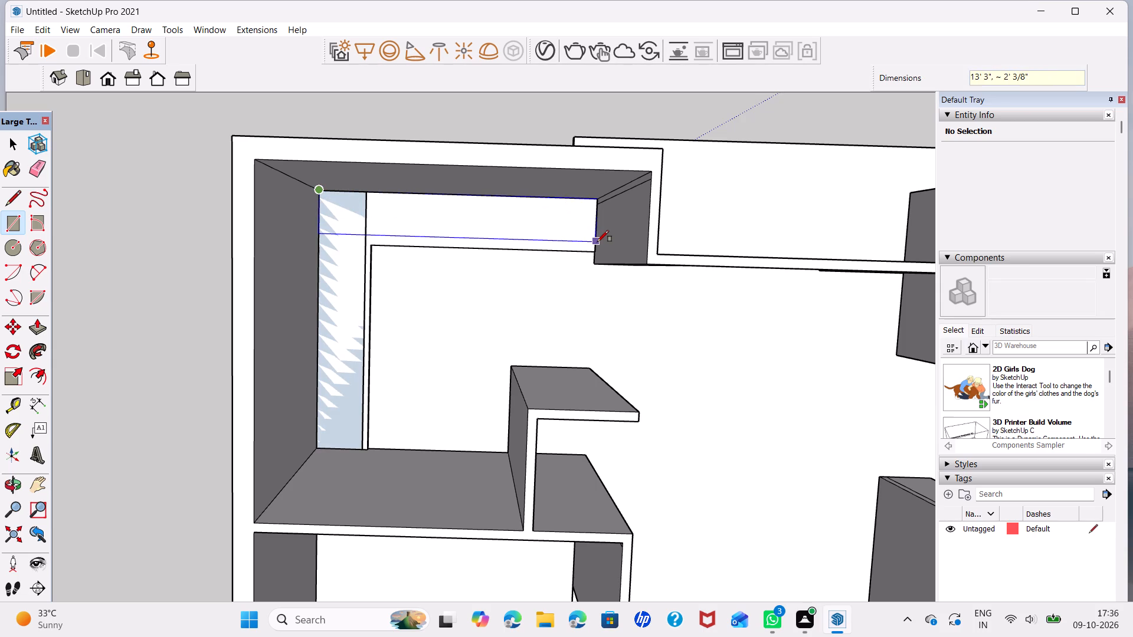
type("13'3")
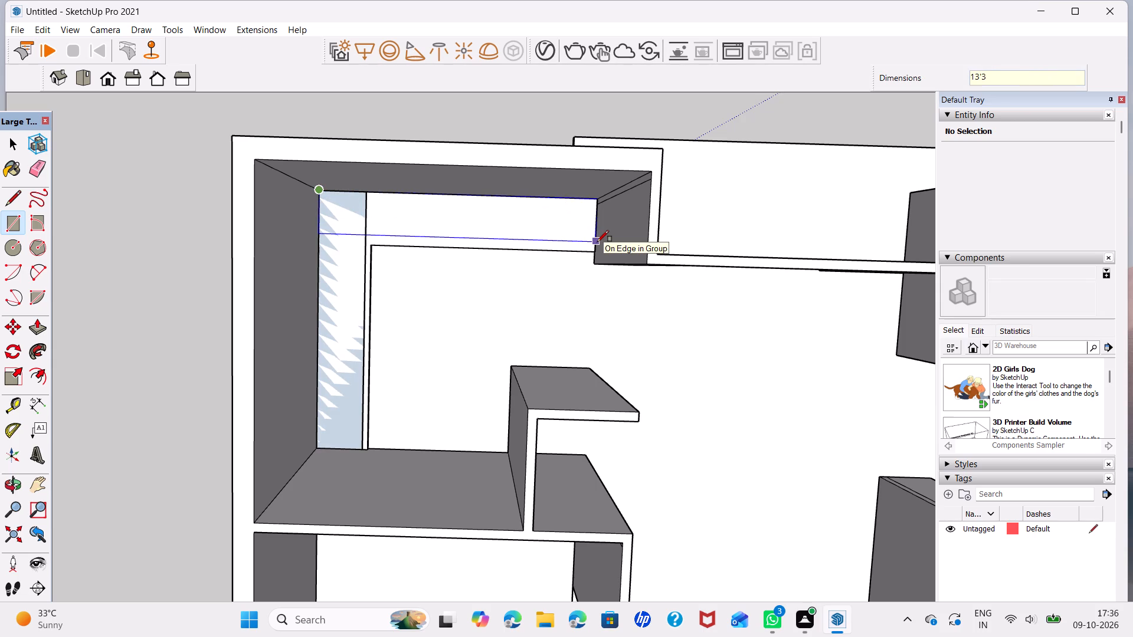
key("comma")
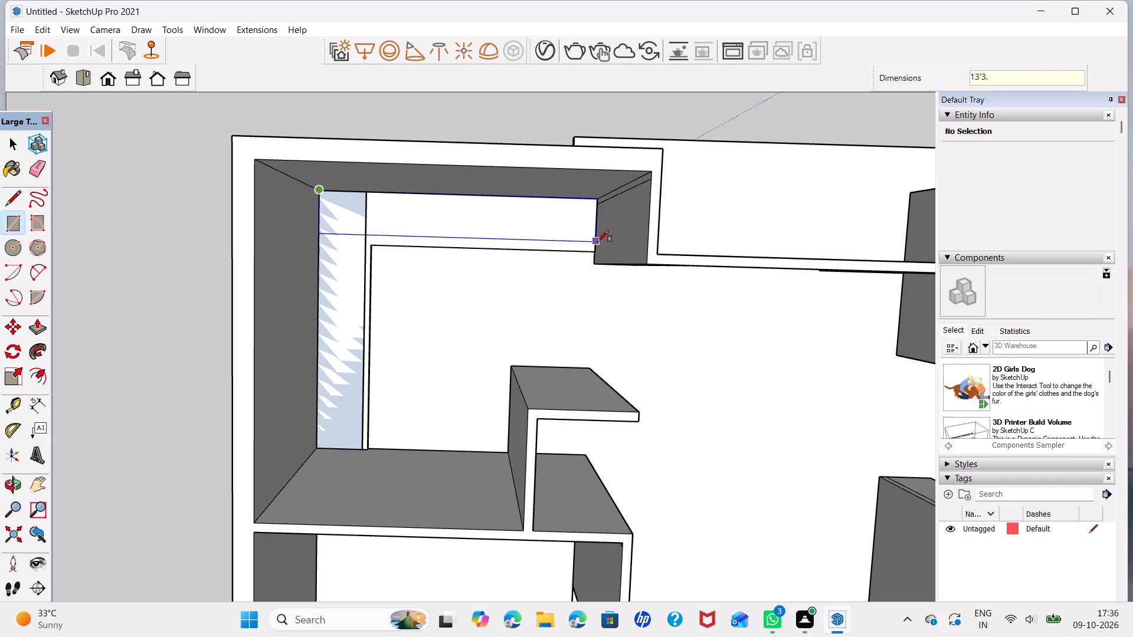
type("2'3")
key("Return")
key("space")
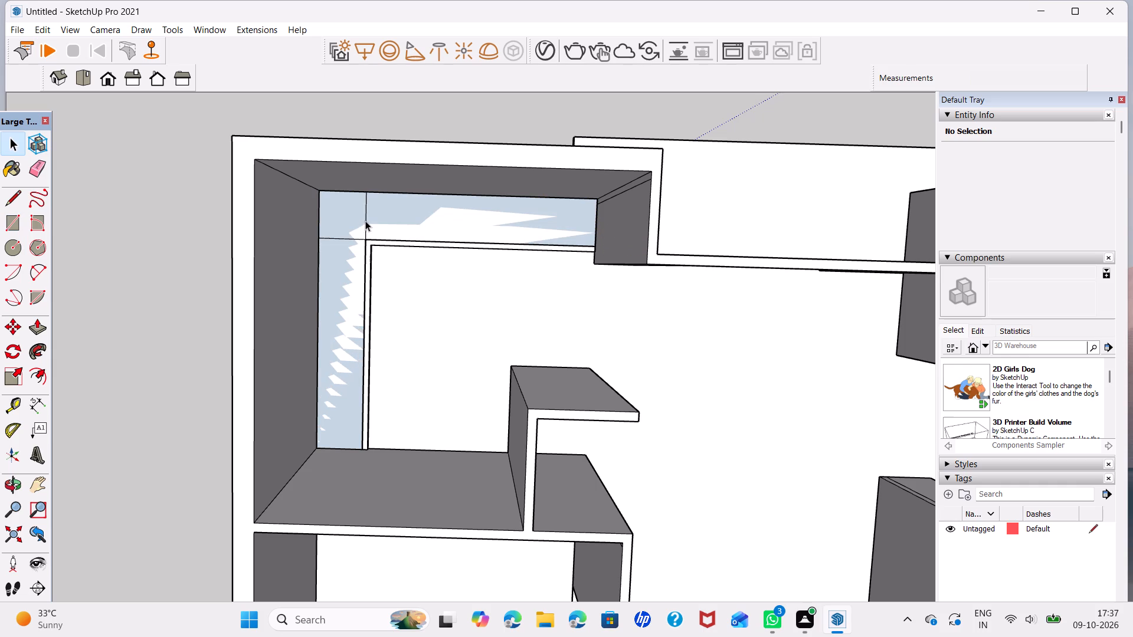
Delete the two inner lines where the rectangles overlap at the corner, merging them into one L-shaped face.
left_click(365, 221)
key("Delete")
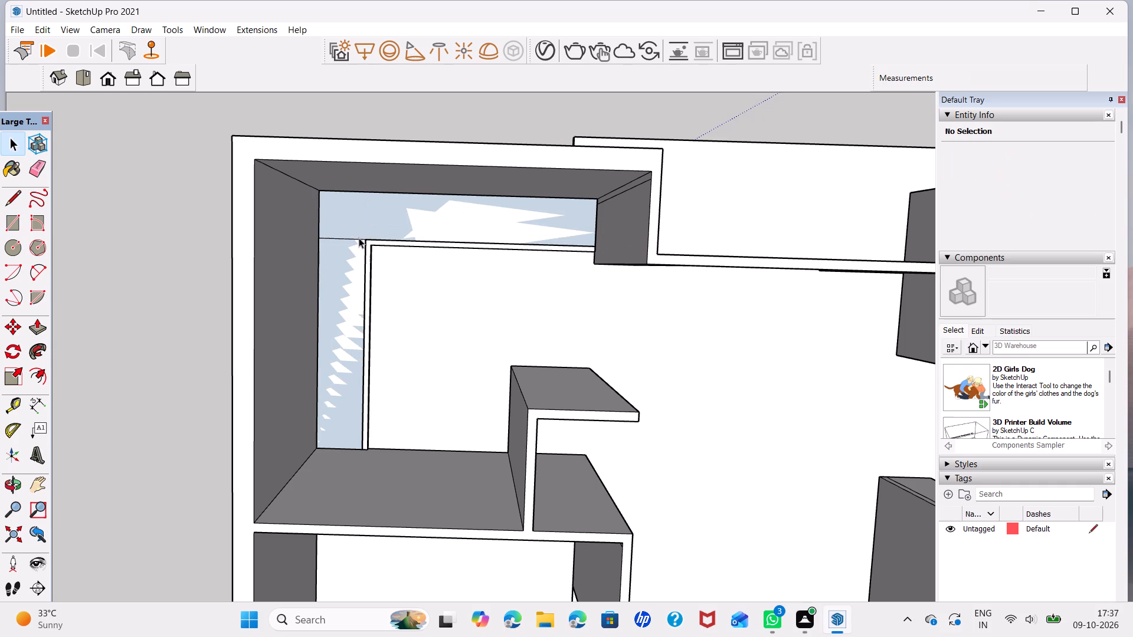
left_click(359, 238)
key("Delete")
Reverse the merged L-shaped face and extrude it 2'6" with Push/Pull.
right_click(360, 232)
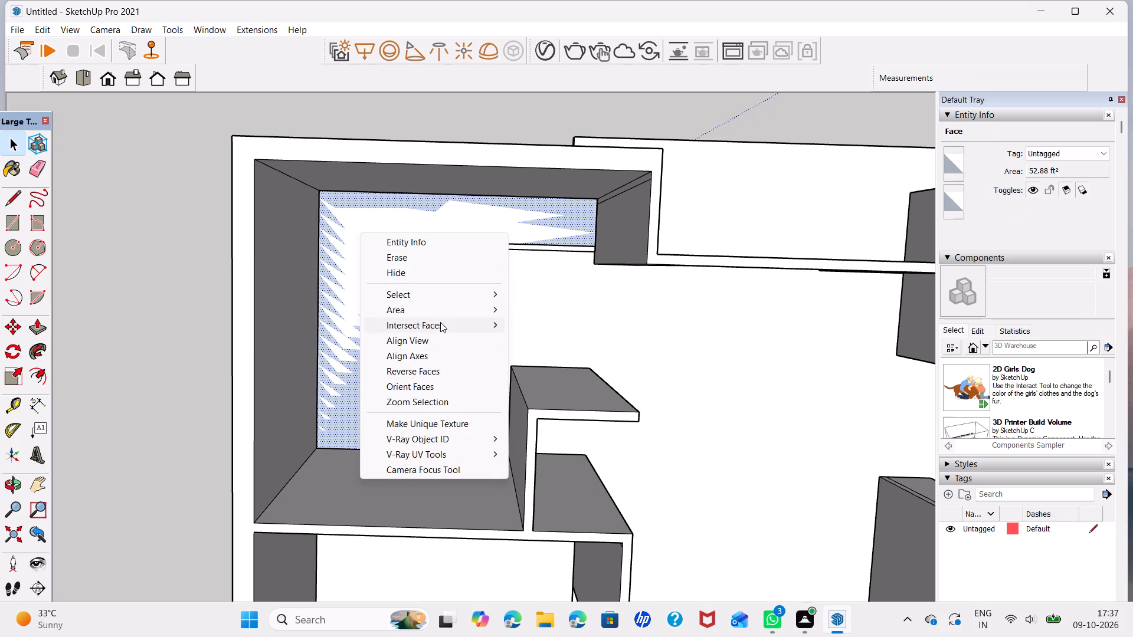
left_click(454, 373)
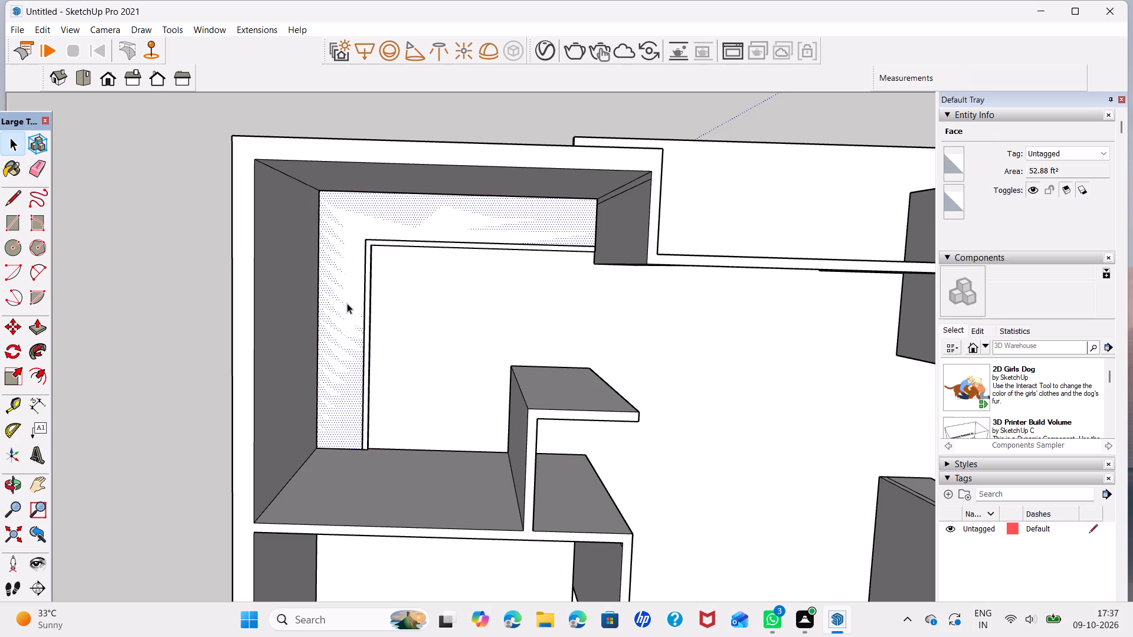
key("p")
left_click(347, 303)
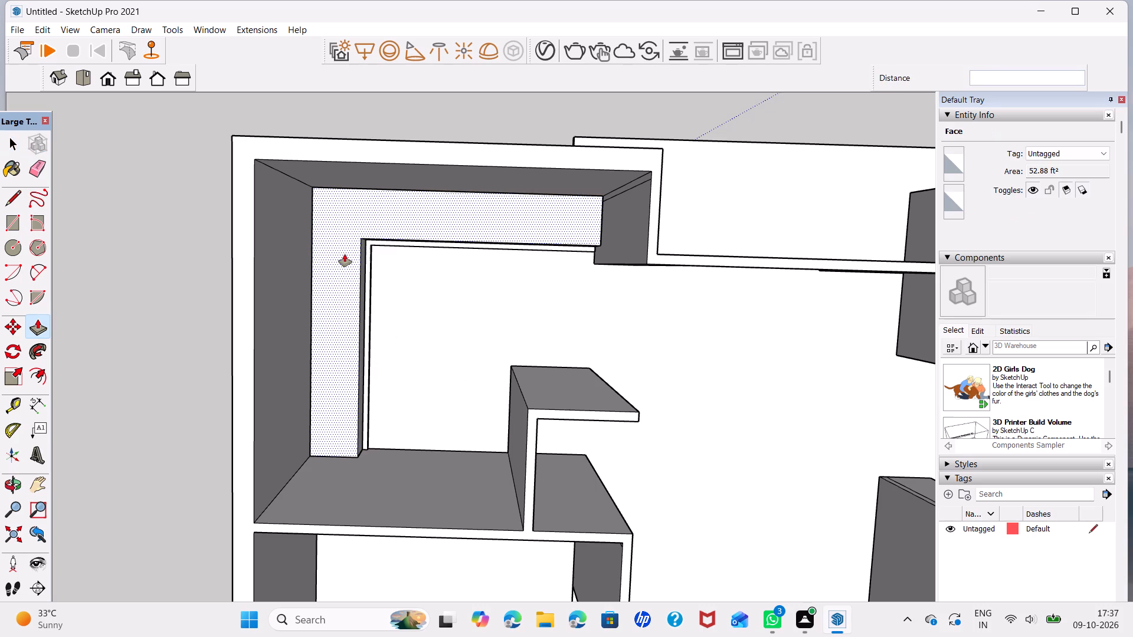
key("2")
type("'6")
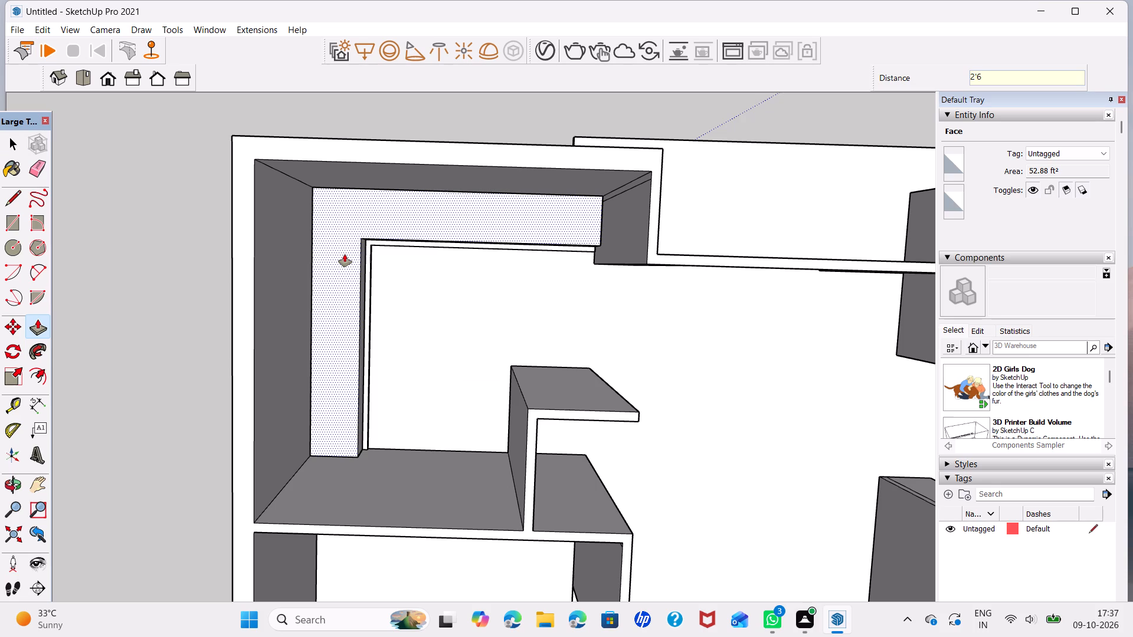
key("Return")
key("space")
Make the whole extruded L-shaped counter body a group.
scroll(451, 388, "down", 4)
middle_click_drag(461, 422, 446, 415)
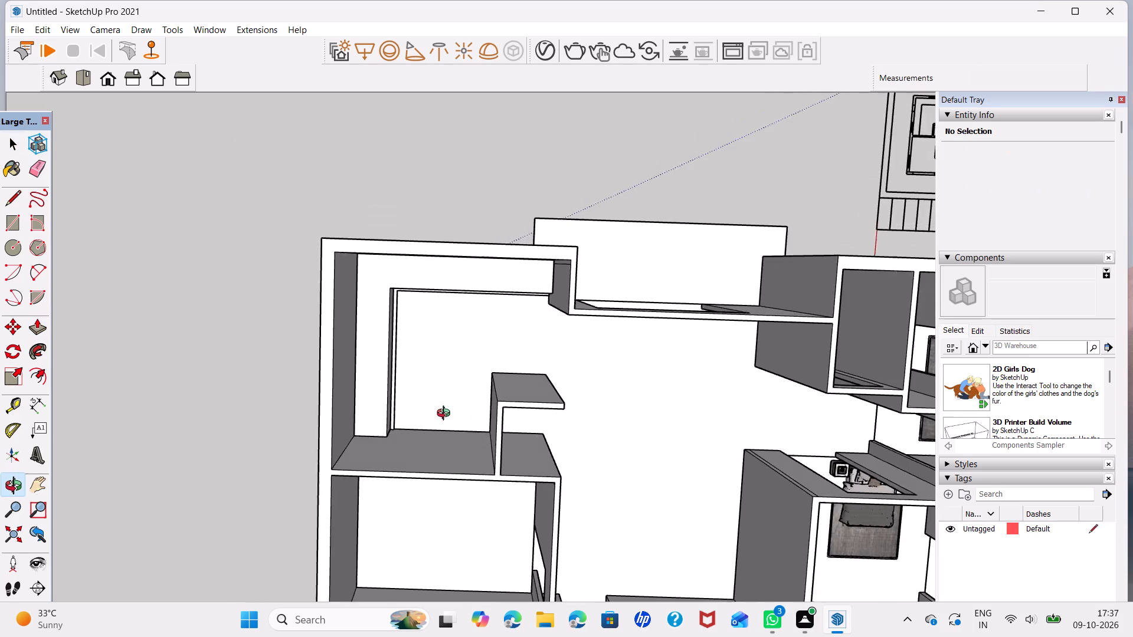
middle_click_drag(446, 415, 186, 162)
scroll(457, 320, "up", 4)
middle_click_drag(534, 346, 535, 359)
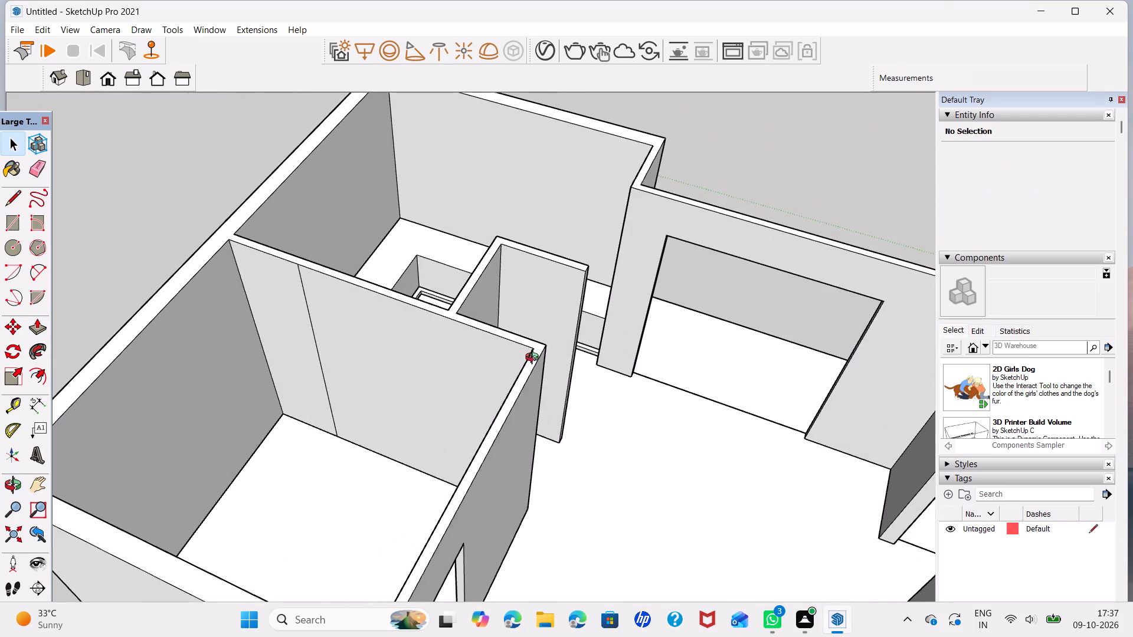
middle_click_drag(535, 359, 194, 370)
scroll(443, 331, "up", 5)
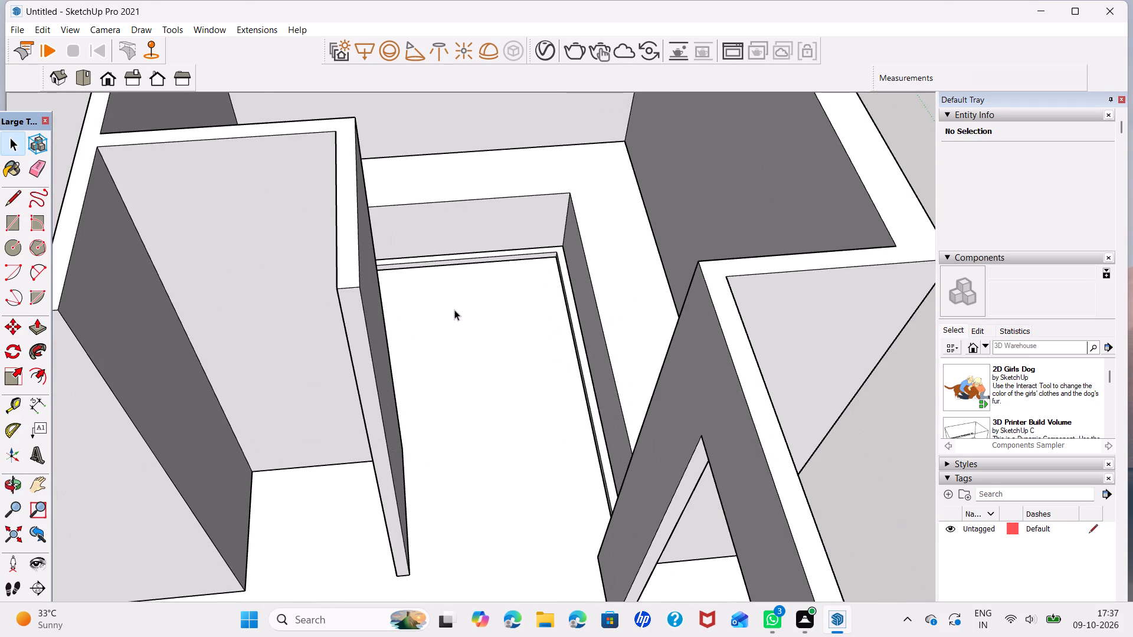
scroll(470, 297, "down", 2)
middle_click_drag(470, 297, 475, 425)
scroll(405, 399, "up", 1)
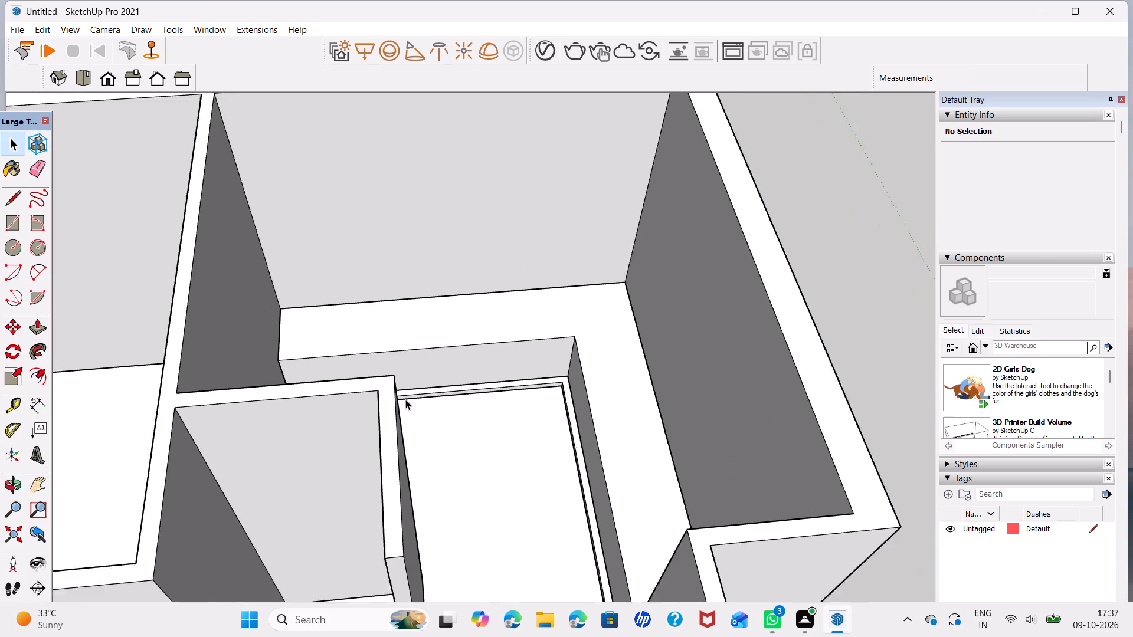
scroll(405, 399, "up", 1)
middle_click_drag(465, 364, 433, 396)
scroll(250, 364, "up", 2)
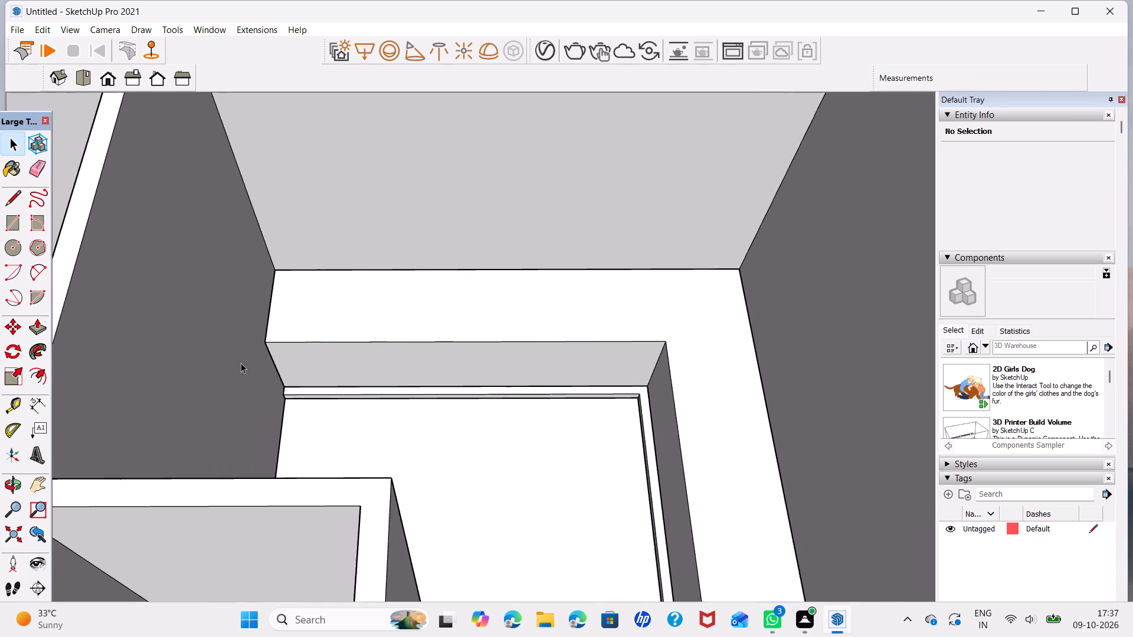
scroll(241, 363, "up", 1)
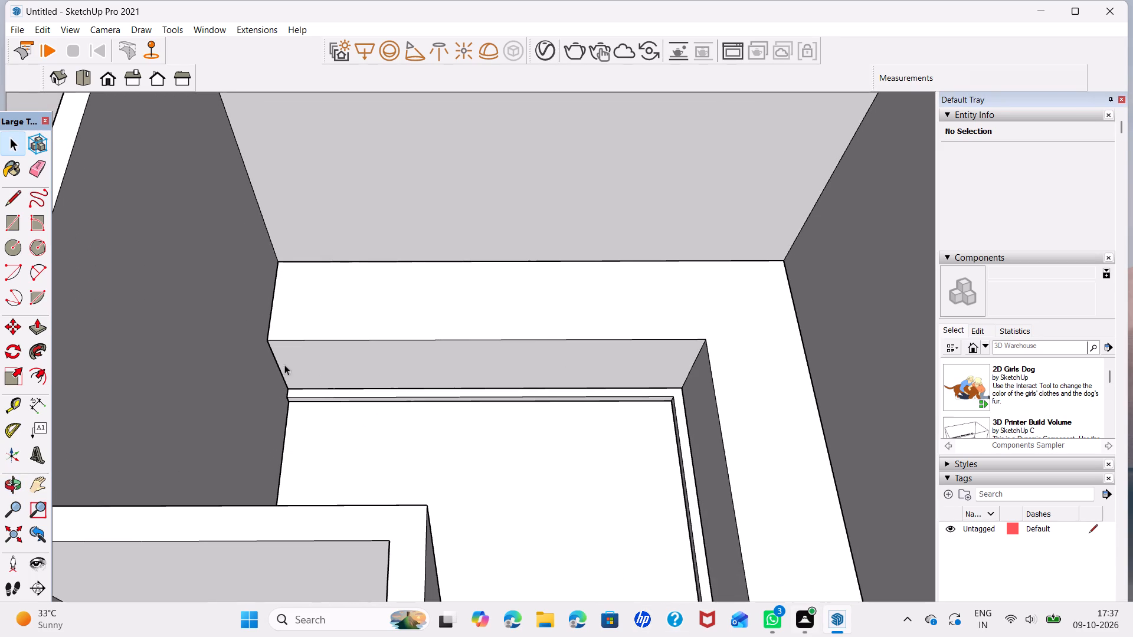
left_click(302, 364)
triple_click(396, 324)
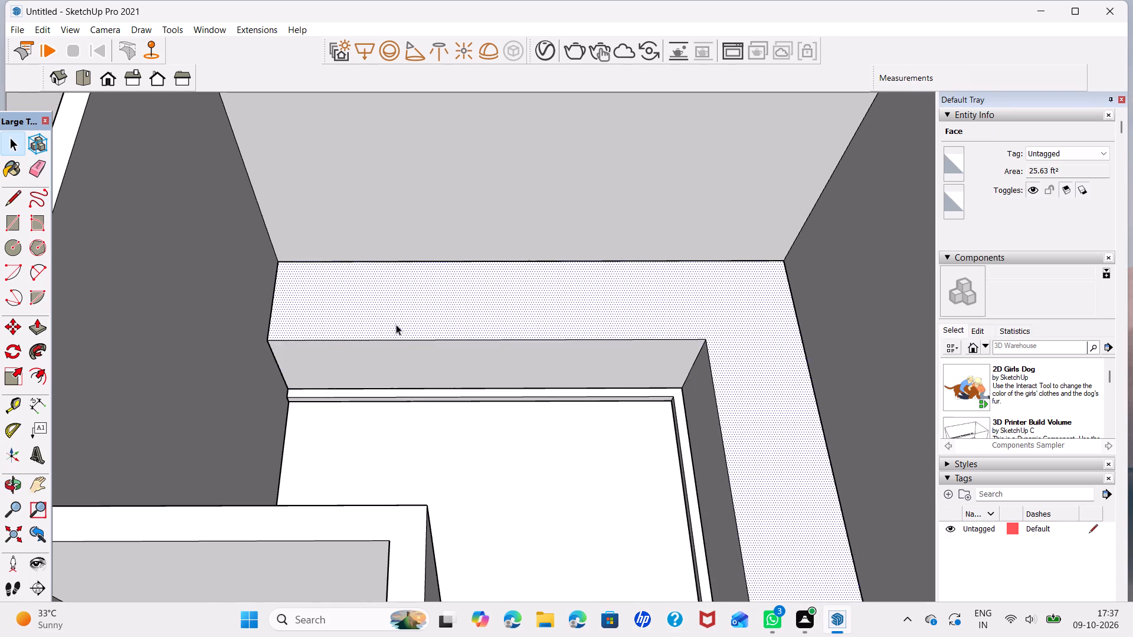
right_click(396, 324)
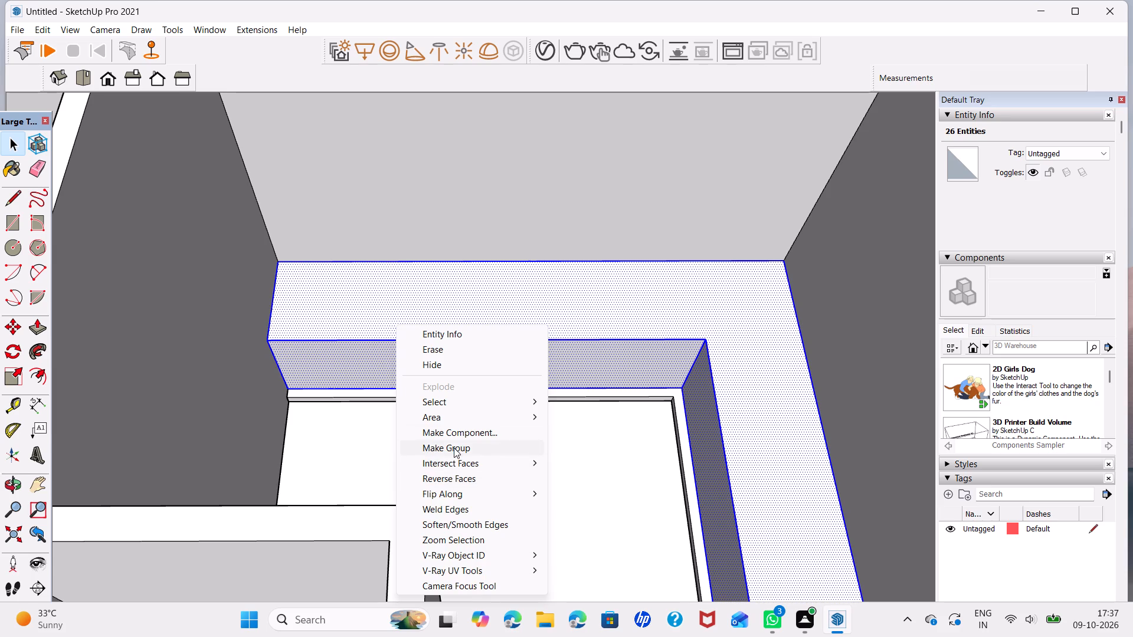
left_click(454, 446)
Copy the L-shaped counter group straight up with the Move tool, about 7'4" above the original.
key("m")
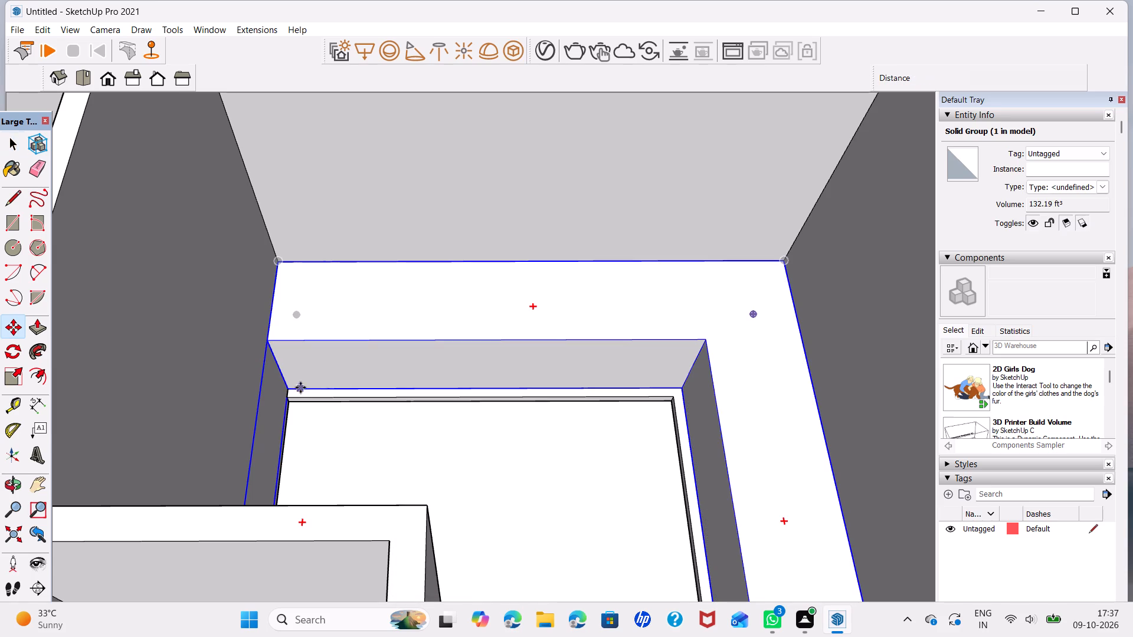
left_click(292, 390)
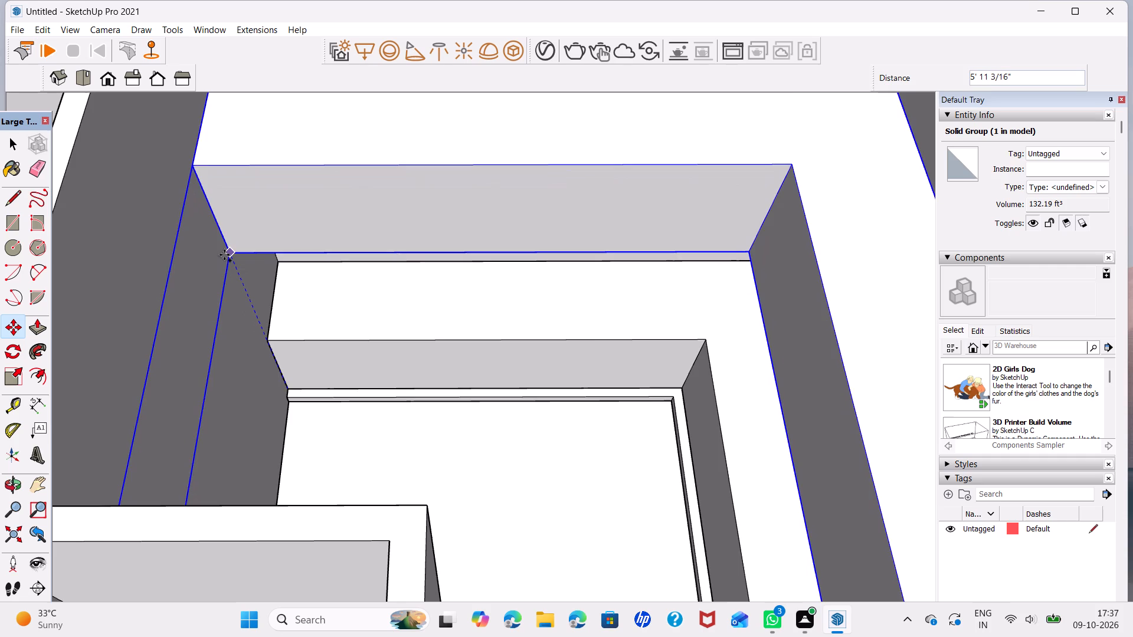
scroll(224, 255, "down", 4)
middle_click_drag(224, 255, 321, 163)
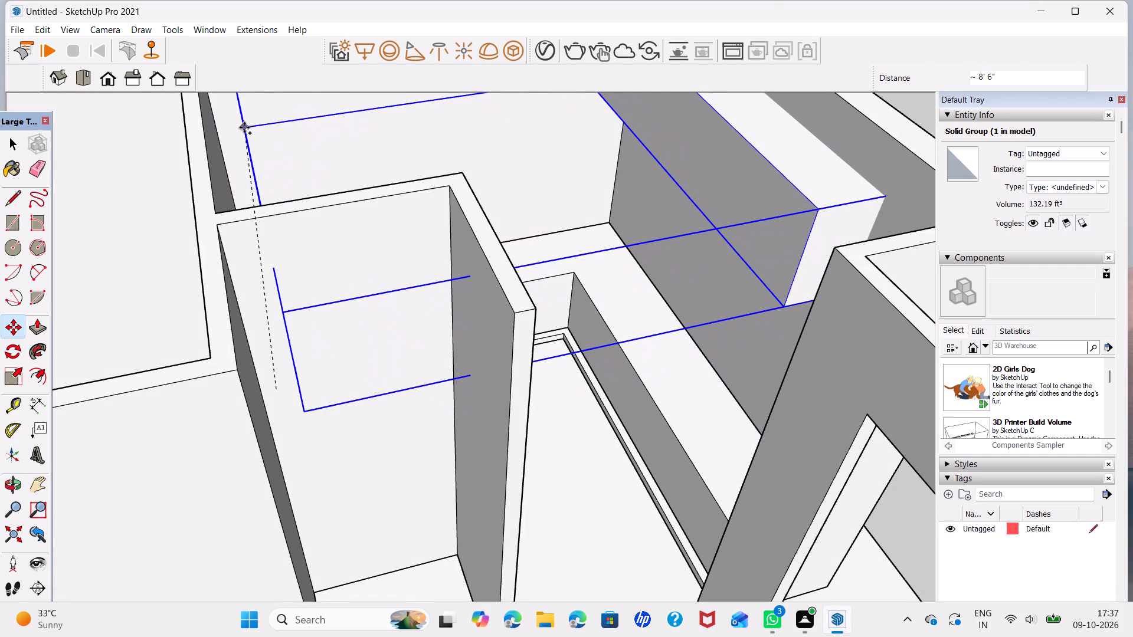
scroll(225, 116, "down", 5)
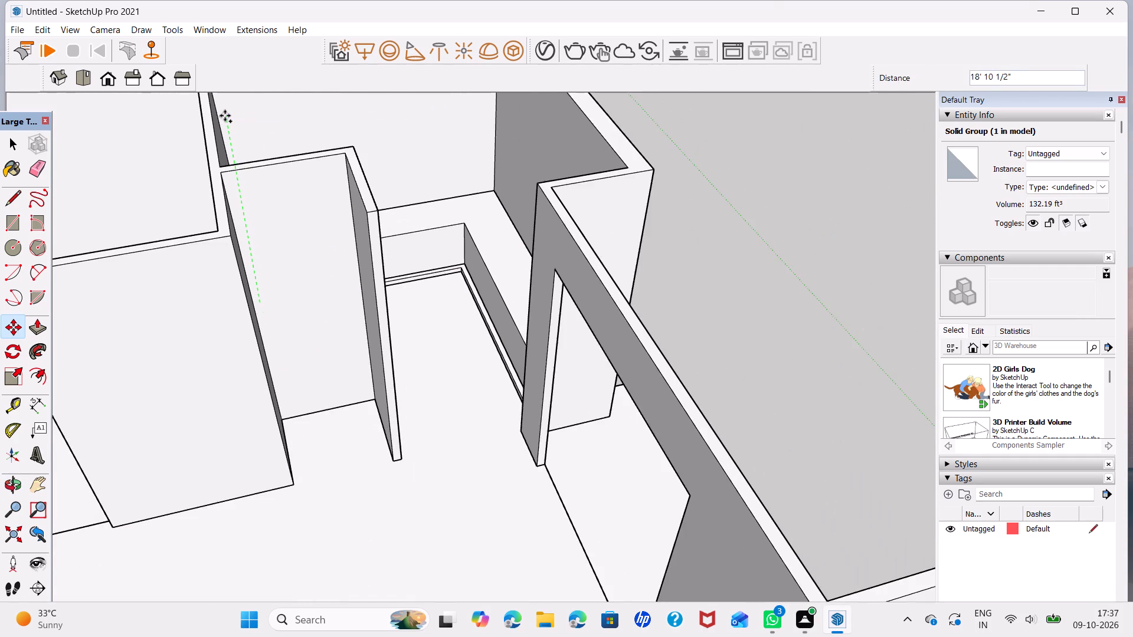
scroll(225, 116, "down", 3)
middle_click_drag(225, 116, 269, 289, "shift")
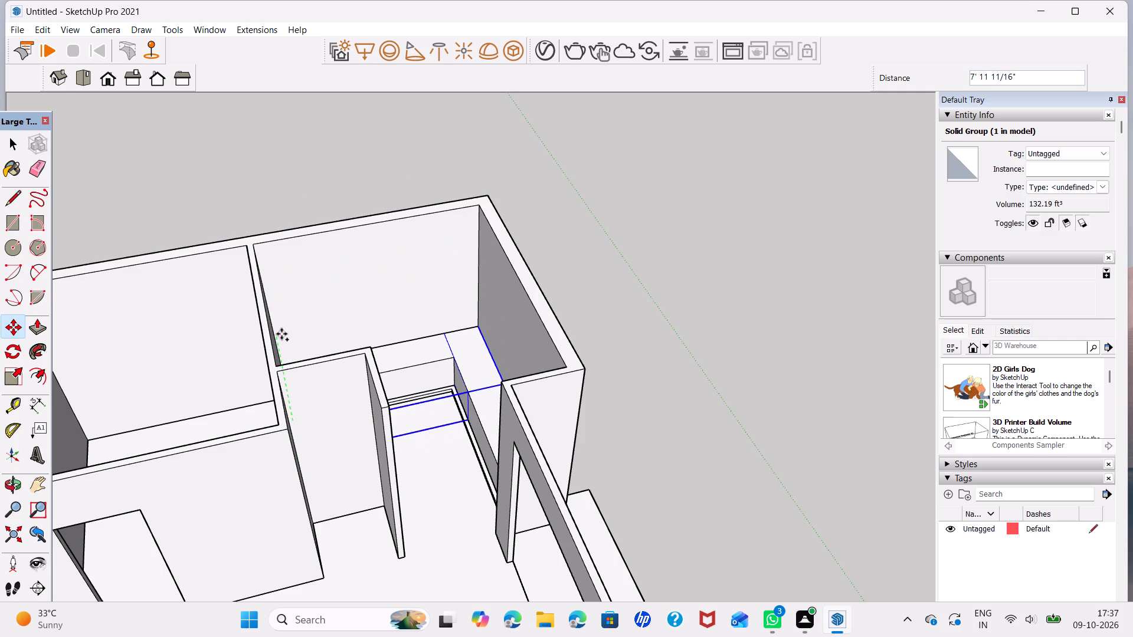
scroll(281, 346, "down", 3)
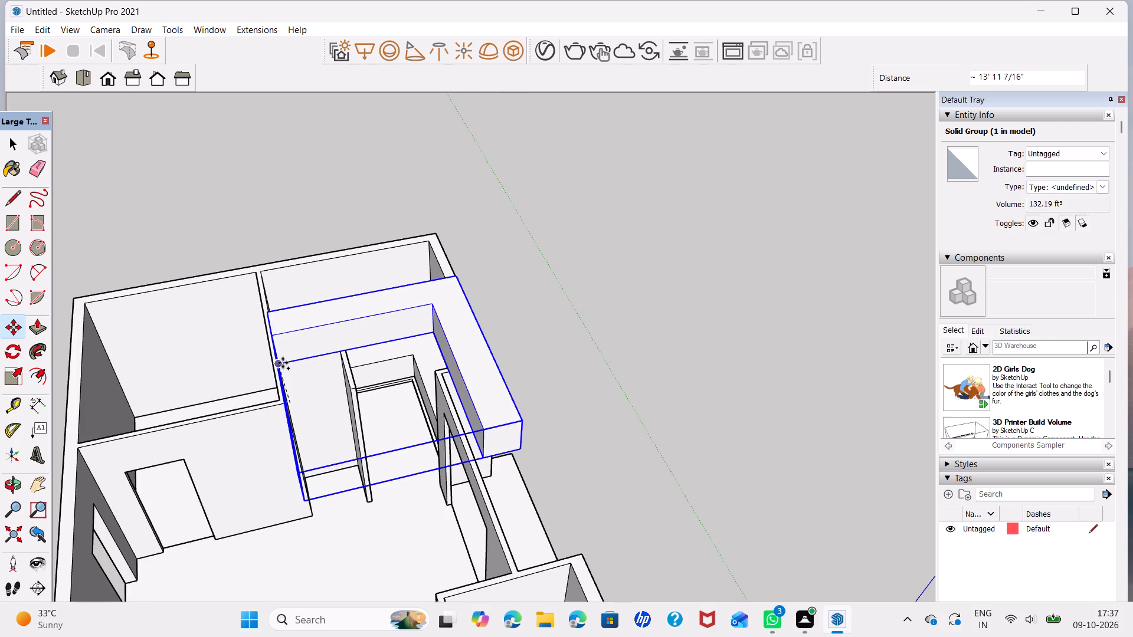
scroll(282, 360, "down", 1)
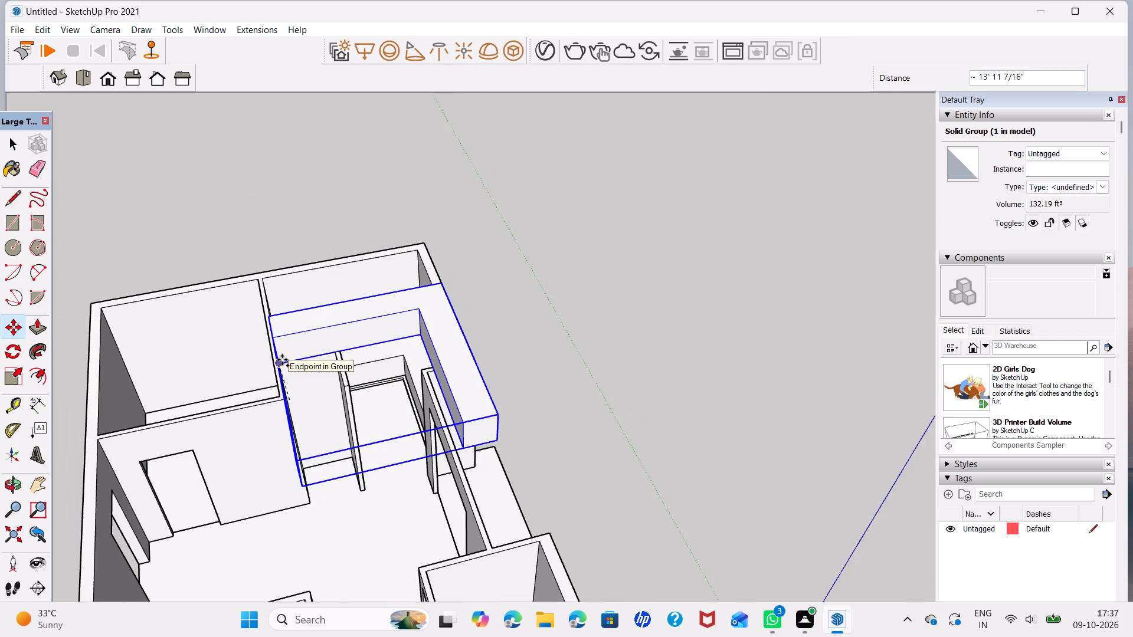
scroll(282, 360, "down", 1)
middle_click_drag(282, 360, 250, 474)
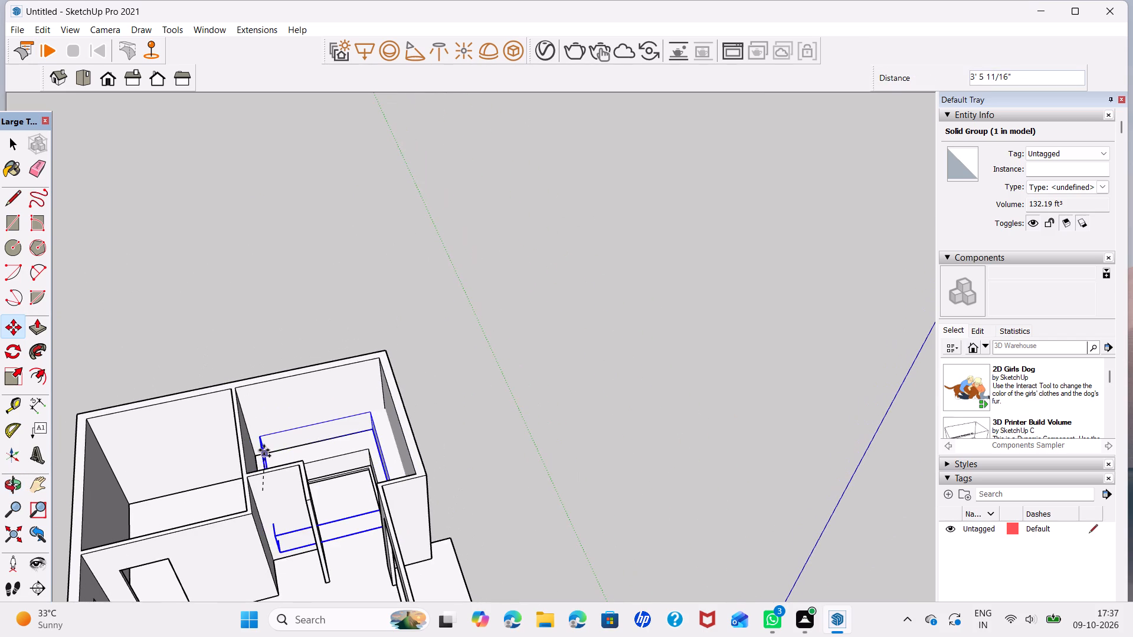
scroll(264, 450, "up", 6)
middle_click_drag(265, 454, 580, 549)
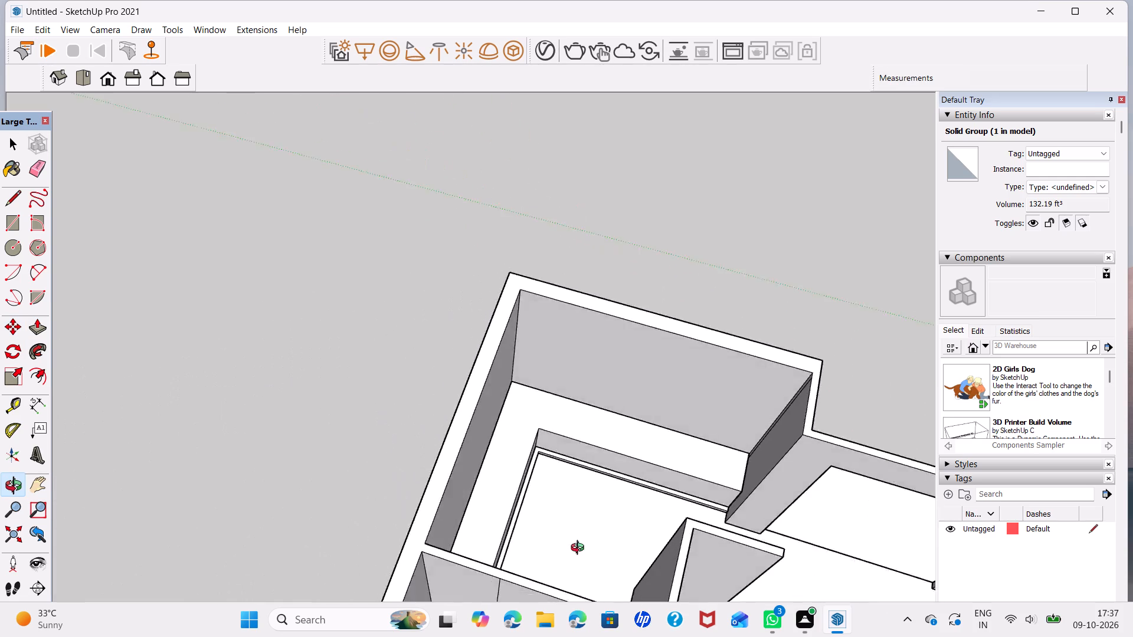
middle_click_drag(580, 549, 732, 613)
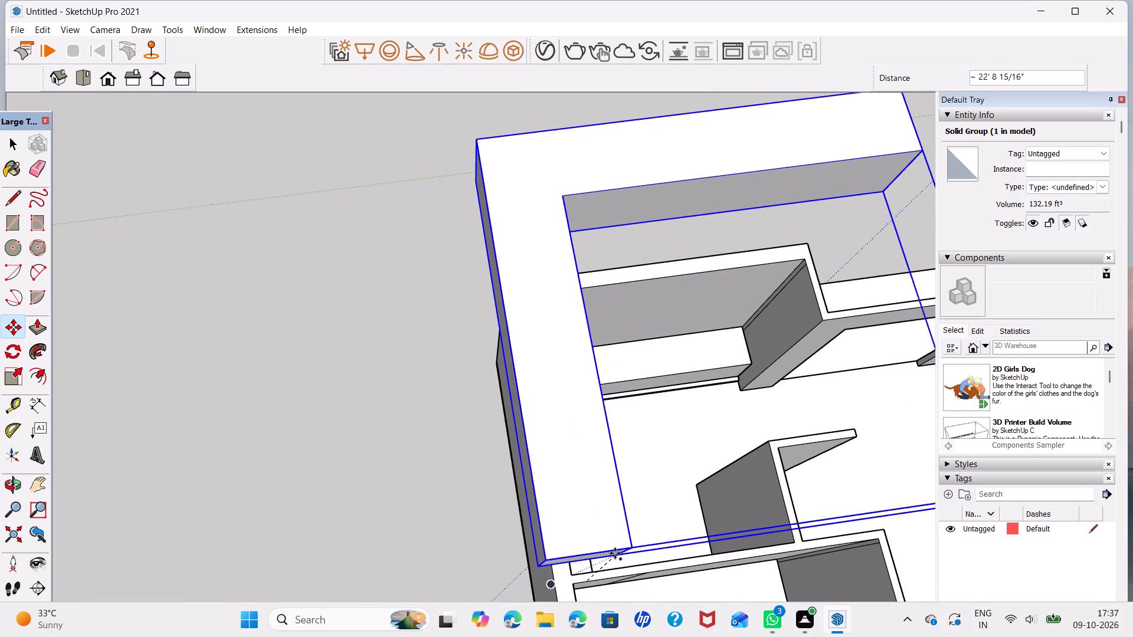
middle_click_drag(614, 567, 353, 462)
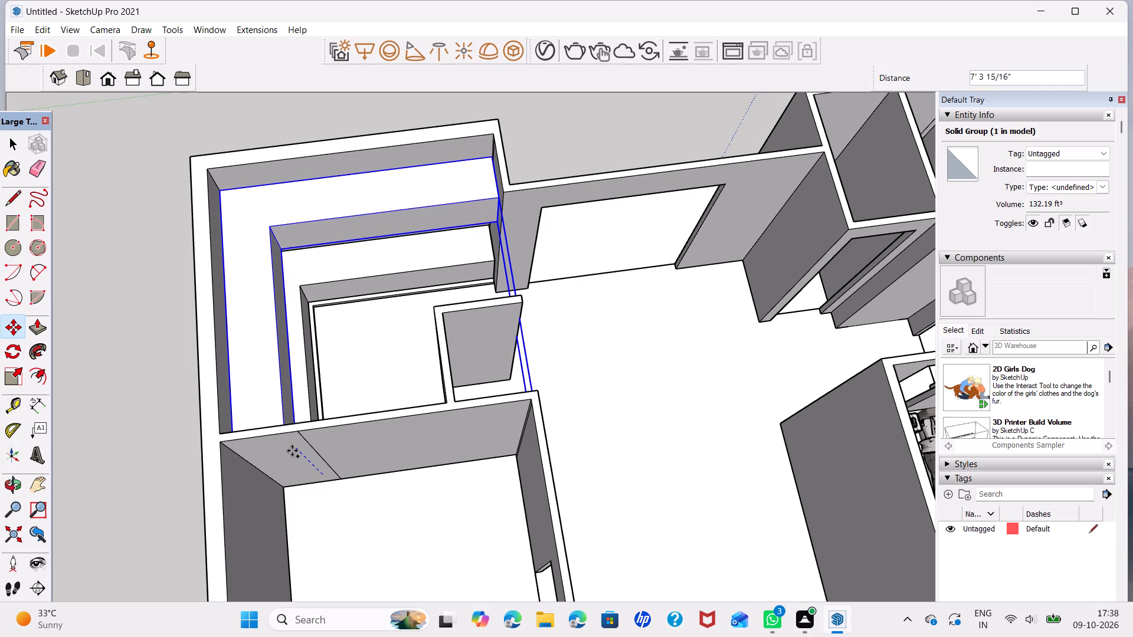
left_click(292, 451)
key("space")
Open the lower L-shaped counter group for editing.
scroll(431, 435, "down", 4)
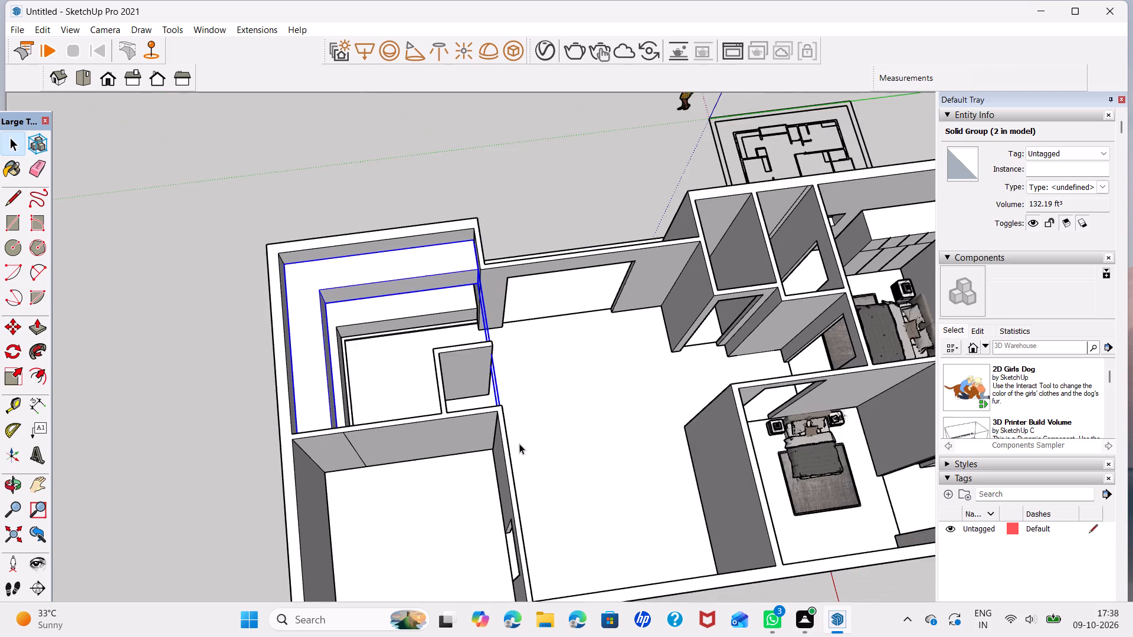
middle_click_drag(519, 444, 73, 274)
scroll(379, 274, "up", 6)
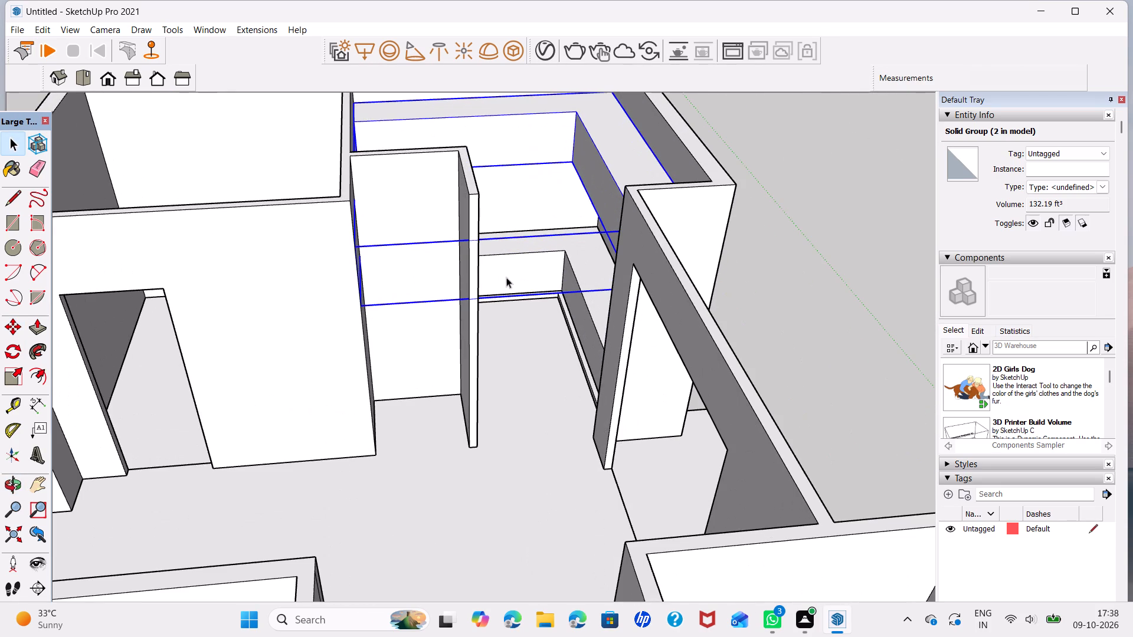
left_click(819, 281)
scroll(541, 258, "up", 4)
middle_click_drag(557, 288, 716, 490)
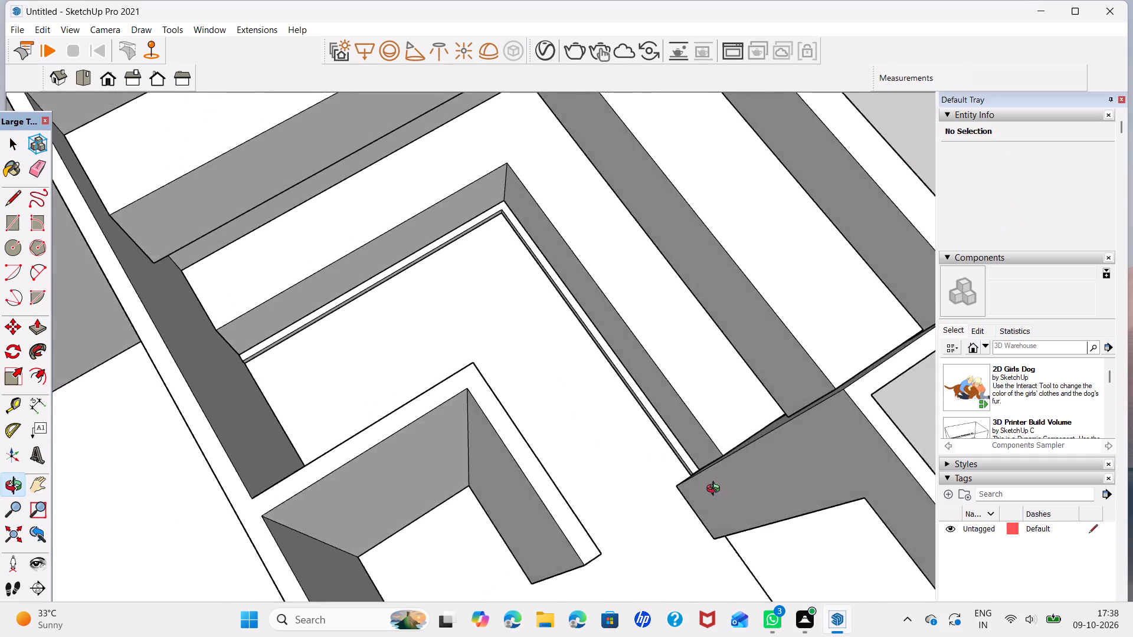
middle_click_drag(716, 490, 767, 490)
scroll(287, 380, "up", 2)
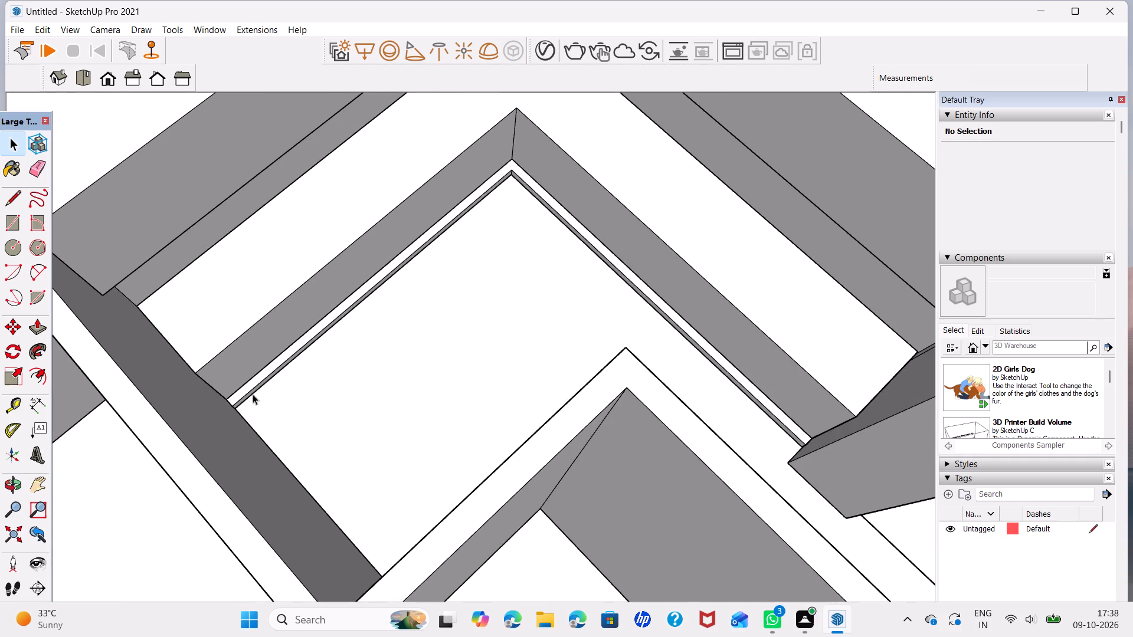
left_click(221, 393)
triple_click(224, 377)
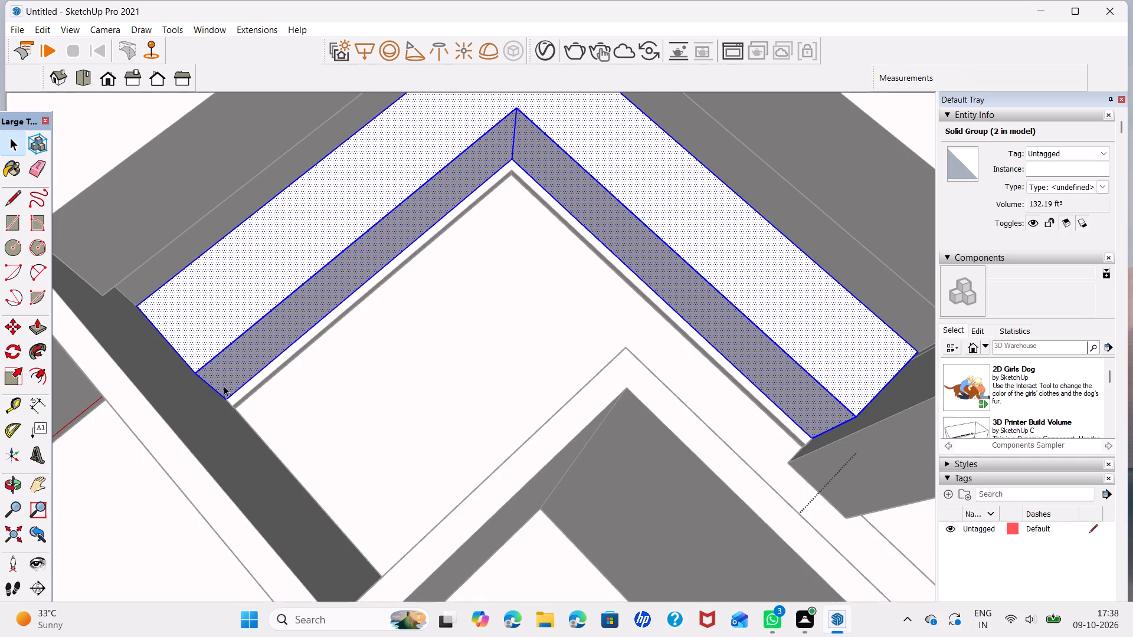
Copy the counter front's vertical end edge 10'3" to the inner corner and divide the span into 6 equal panels.
left_click(221, 395)
key("m")
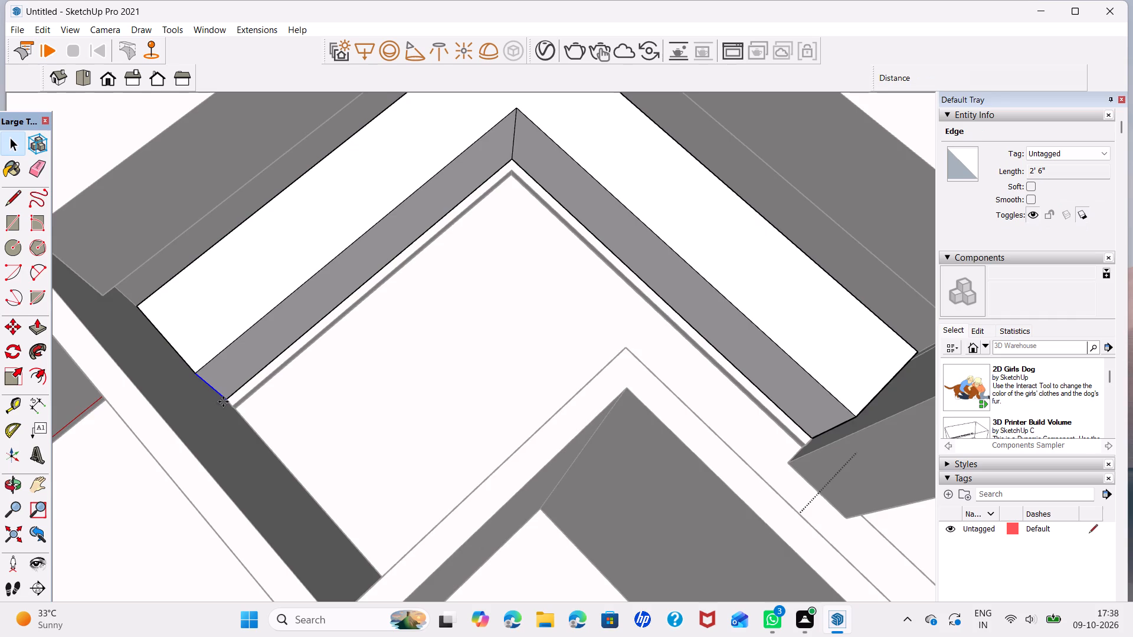
scroll(223, 402, "up", 3)
left_click(227, 398)
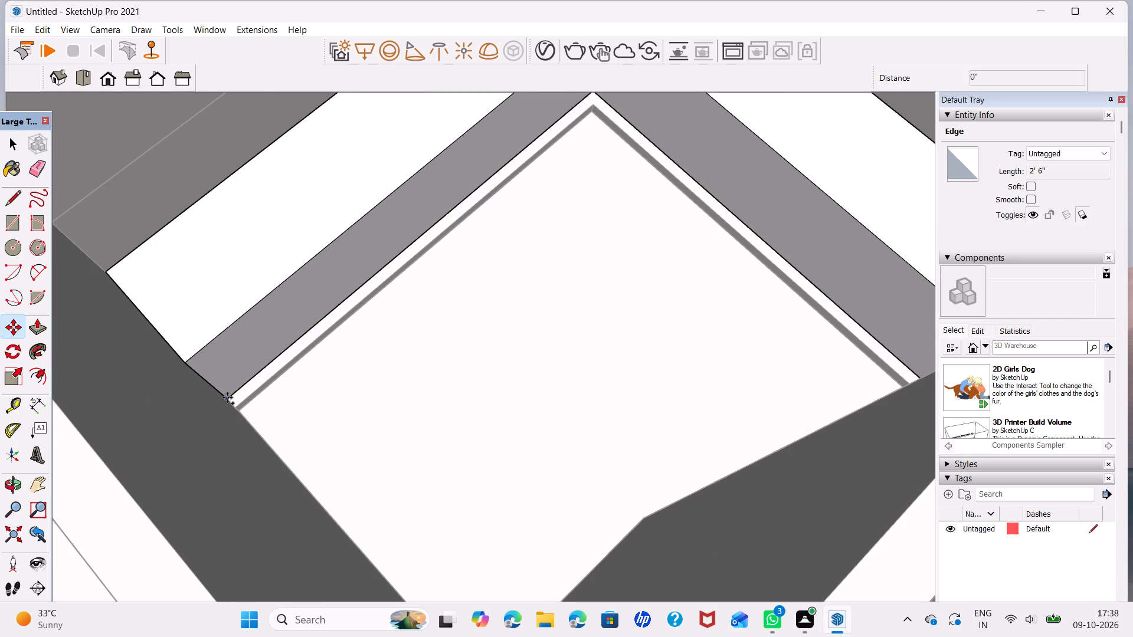
scroll(507, 189, "down", 1)
middle_click_drag(507, 189, 460, 258)
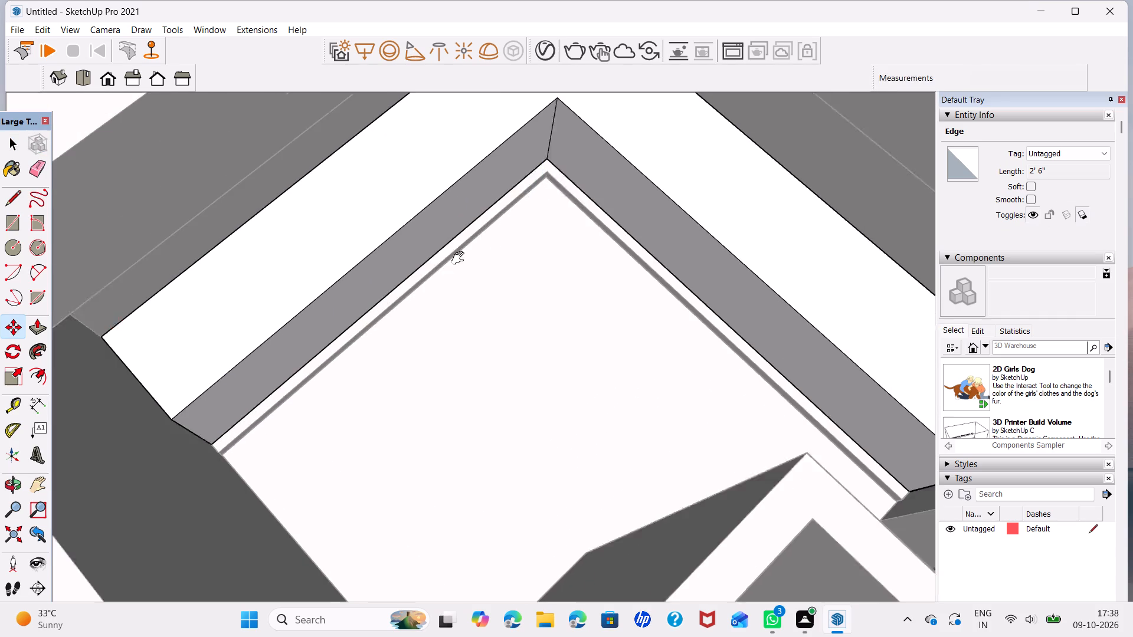
middle_click_drag(460, 258, 443, 283)
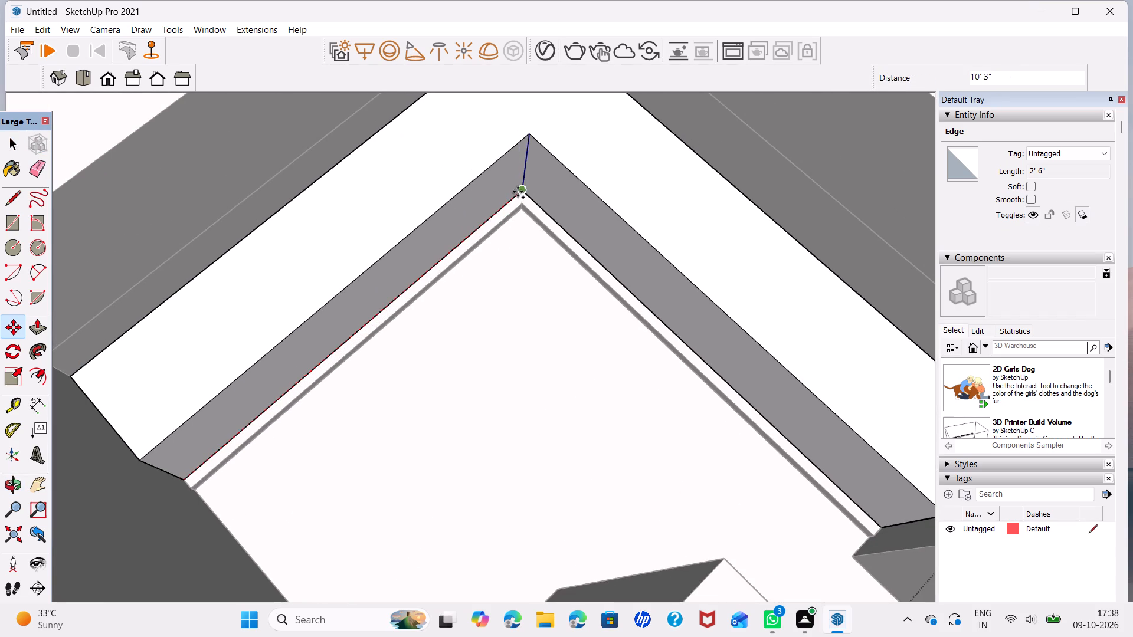
left_click(518, 192)
key("slash")
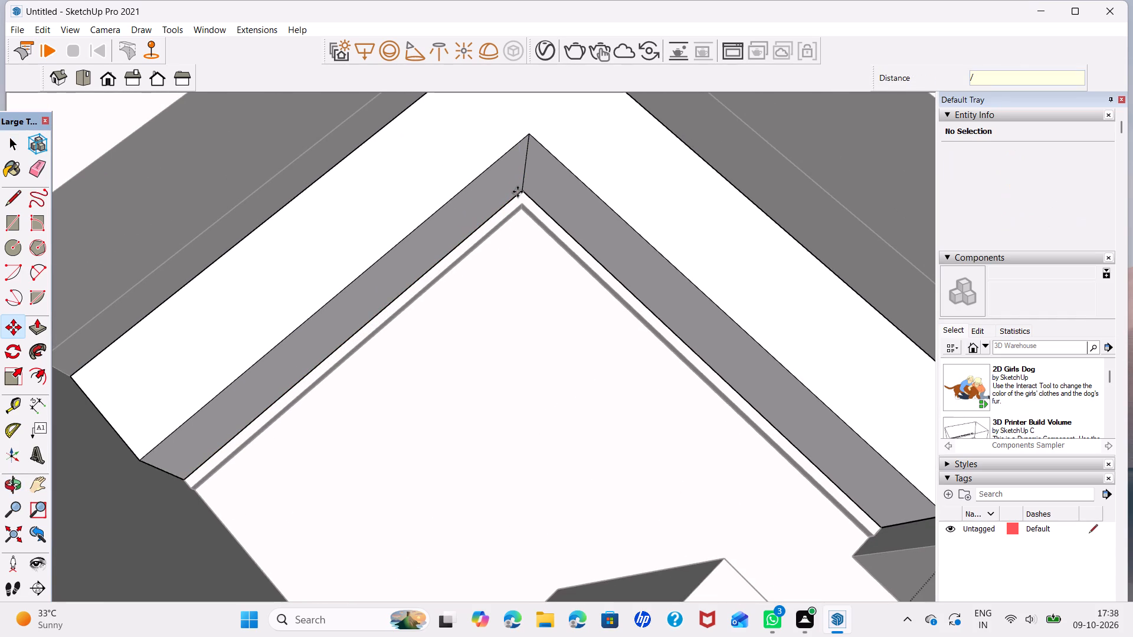
key("6")
key("Return")
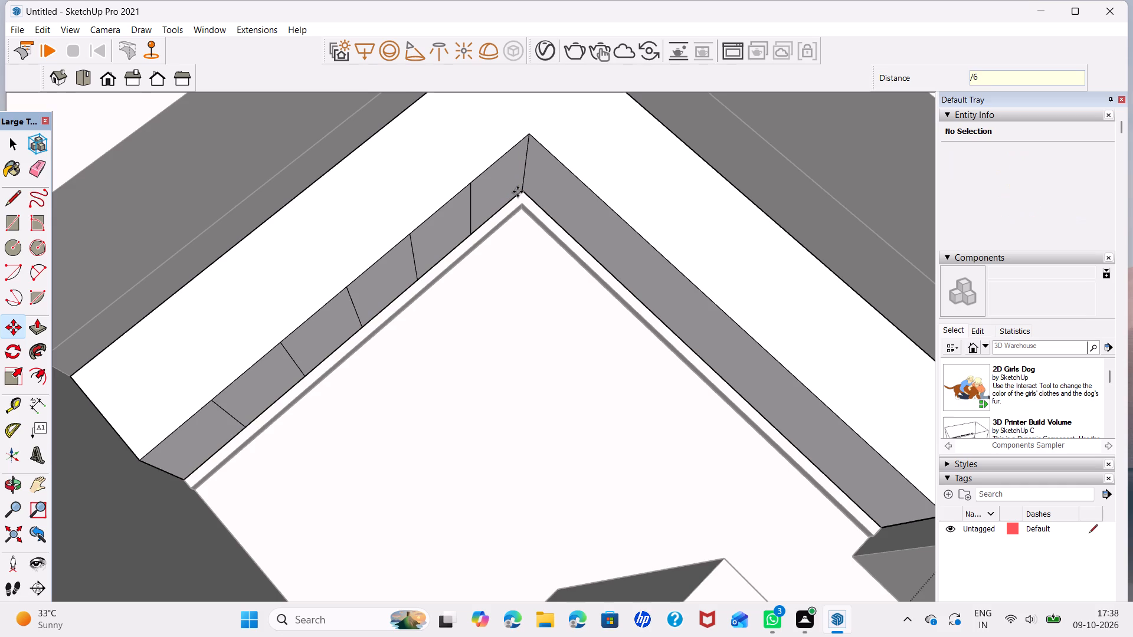
Copy the inner corner's vertical edge 11' to the other run's far end and divide the span into 7 equal panels.
key("space")
left_click(522, 186)
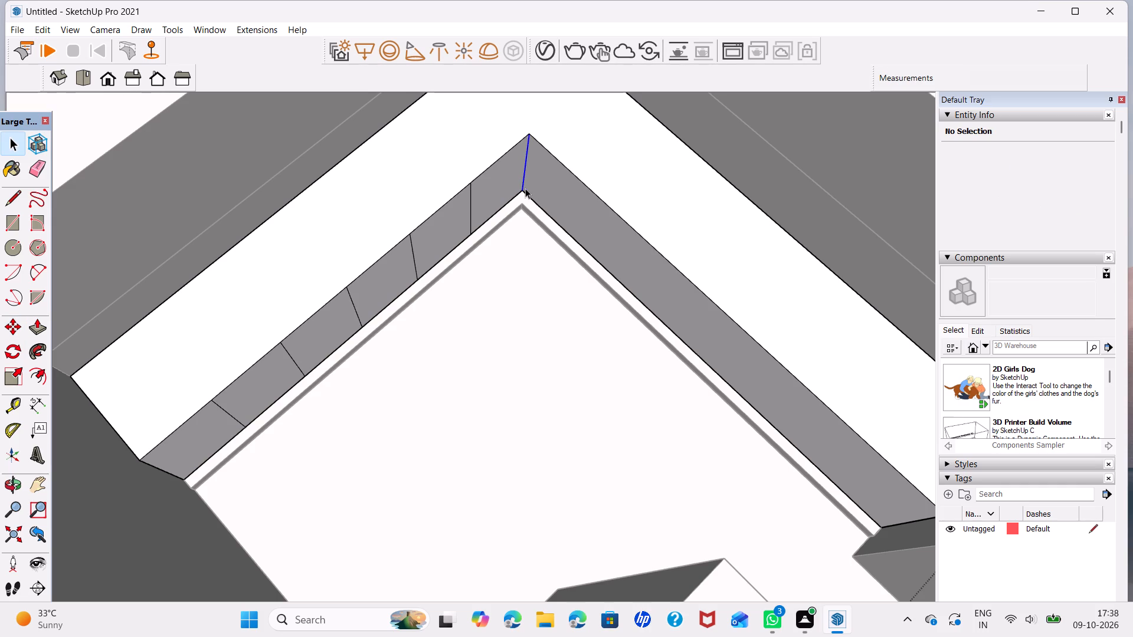
key("m")
left_click(523, 187)
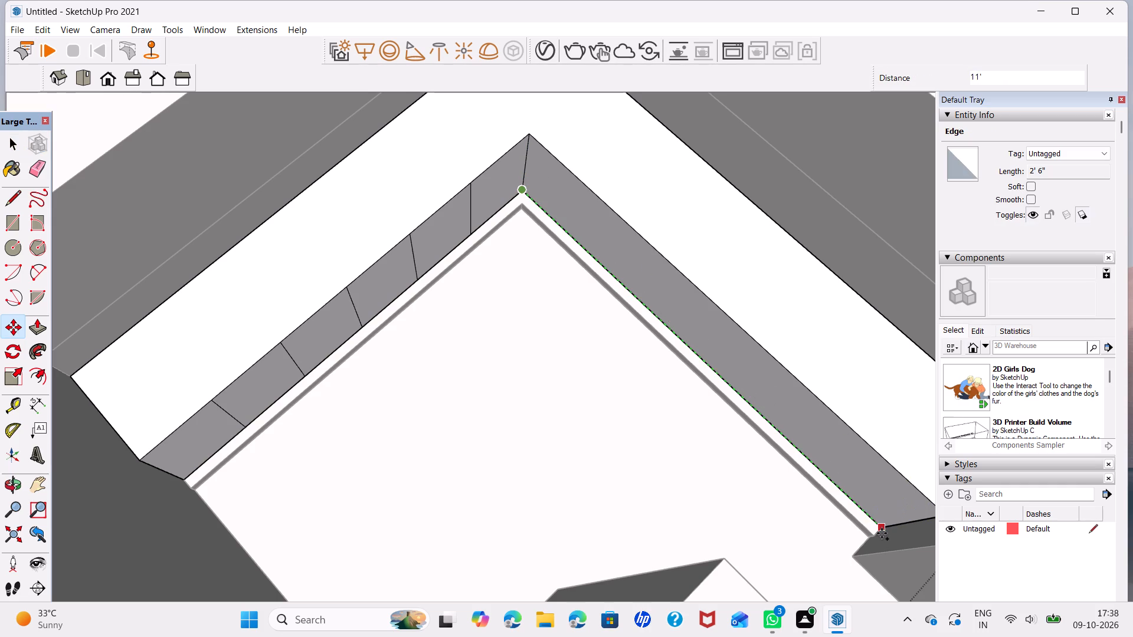
left_click(882, 533)
key("slash")
key("7")
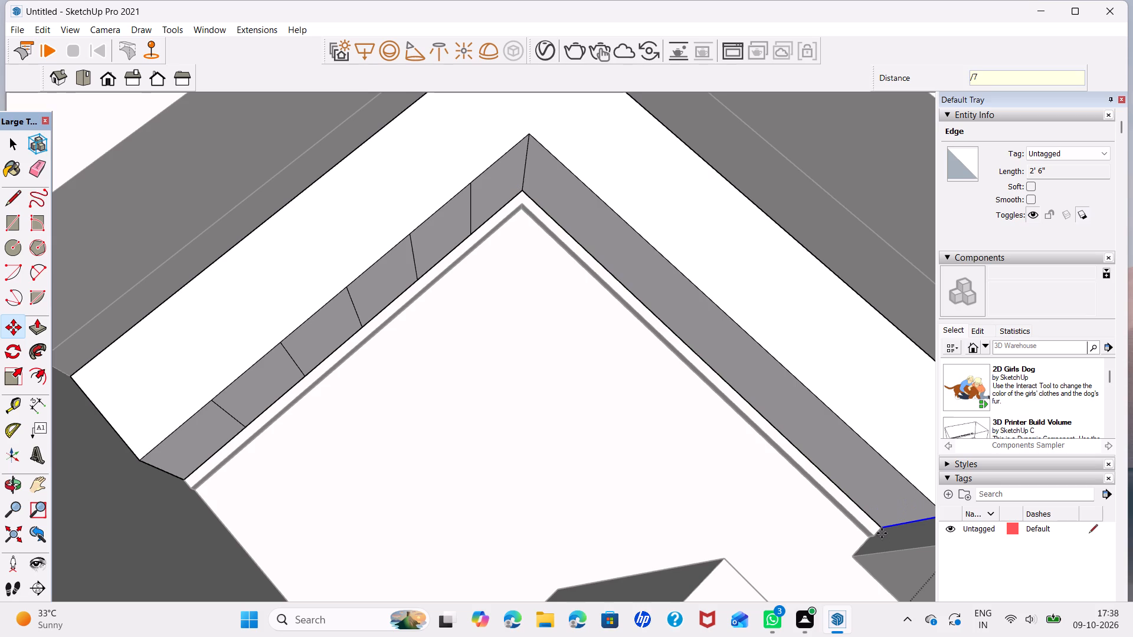
key("Return")
key("space")
Copy the six-panel front's first division line 0.2" toward the inner corner, and copy that new line 0.4" back the other way.
scroll(629, 470, "down", 3)
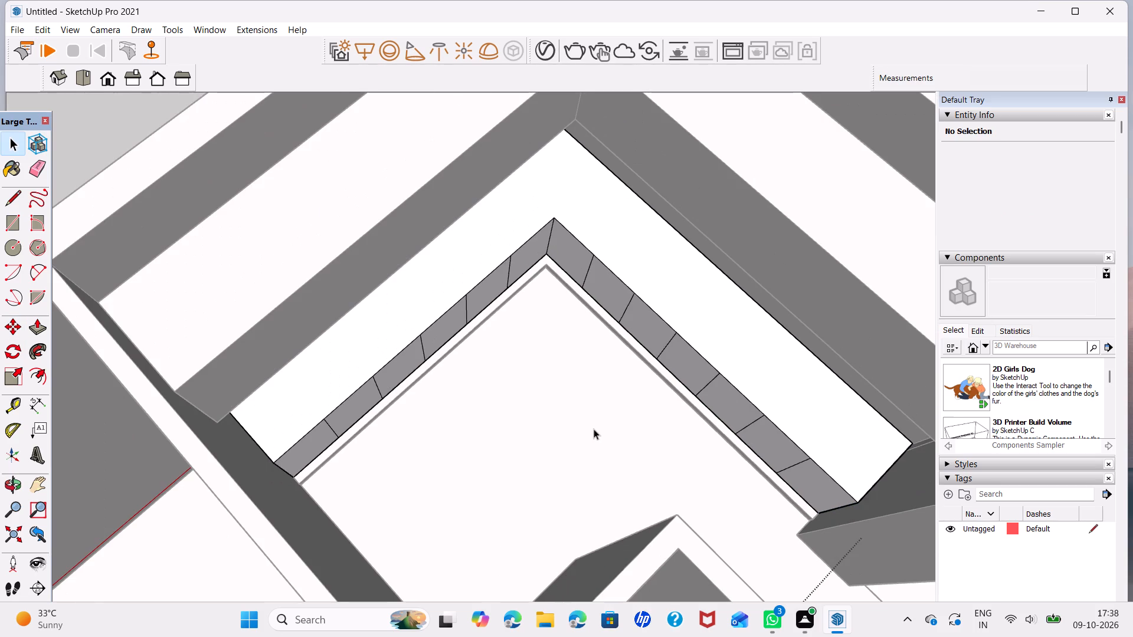
middle_click_drag(595, 456, 461, 392)
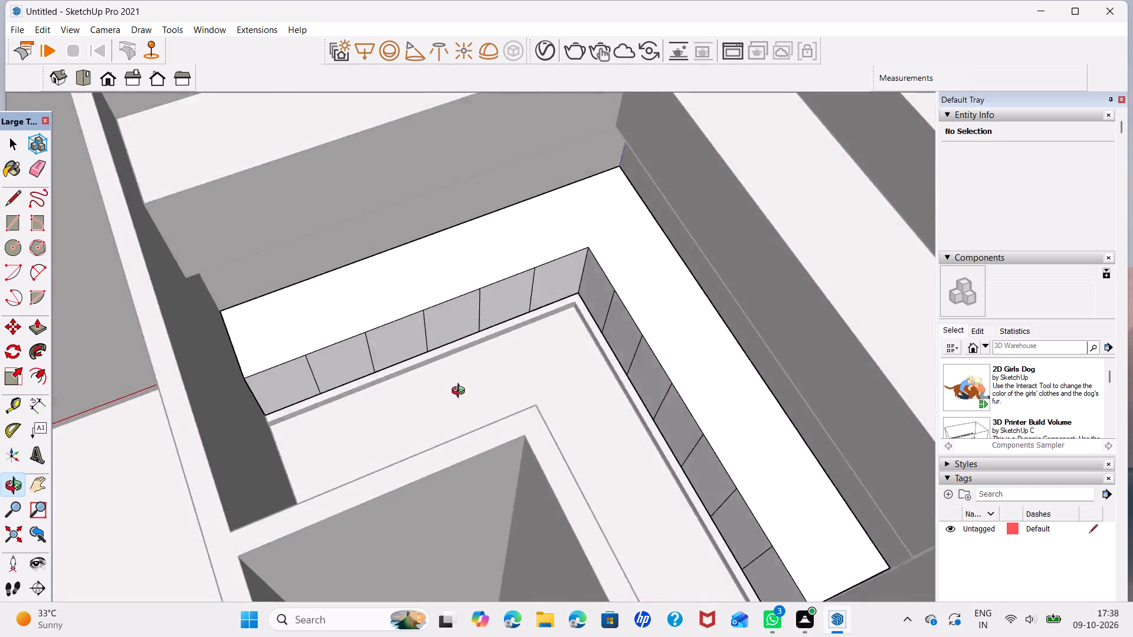
middle_click_drag(461, 392, 316, 374)
scroll(320, 316, "up", 4)
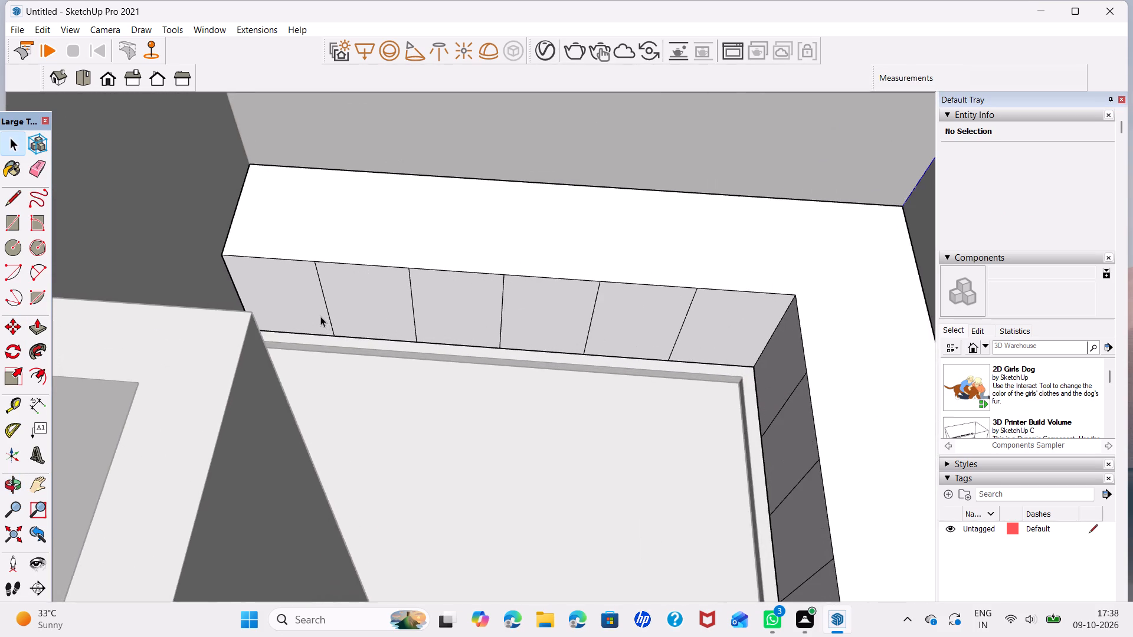
scroll(320, 316, "up", 4)
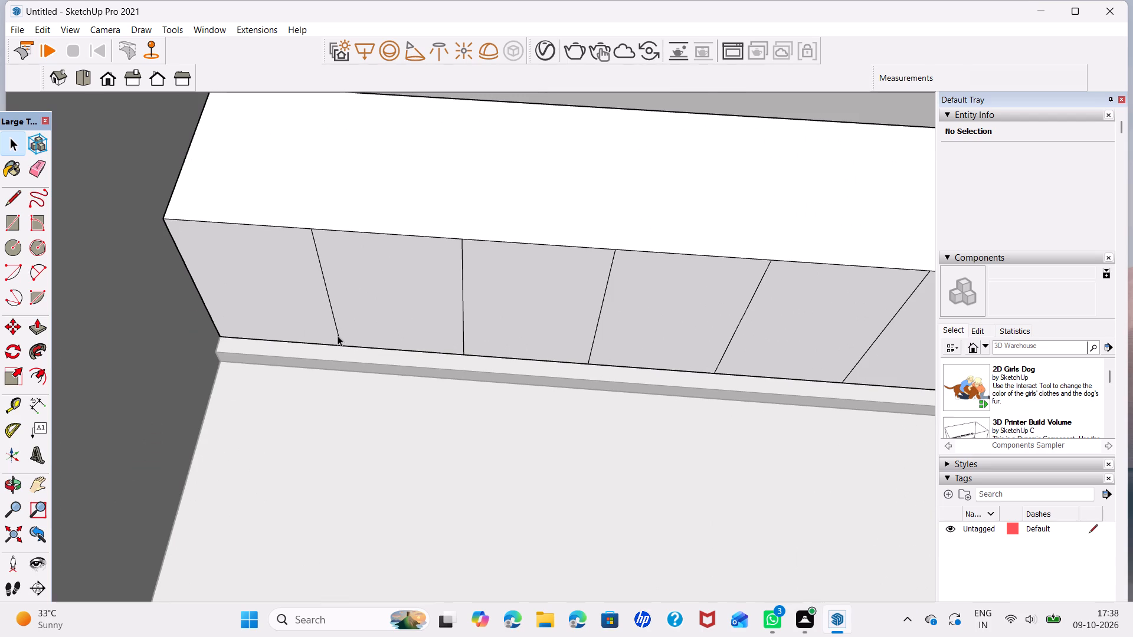
left_click(338, 336)
key("m")
left_click(340, 344)
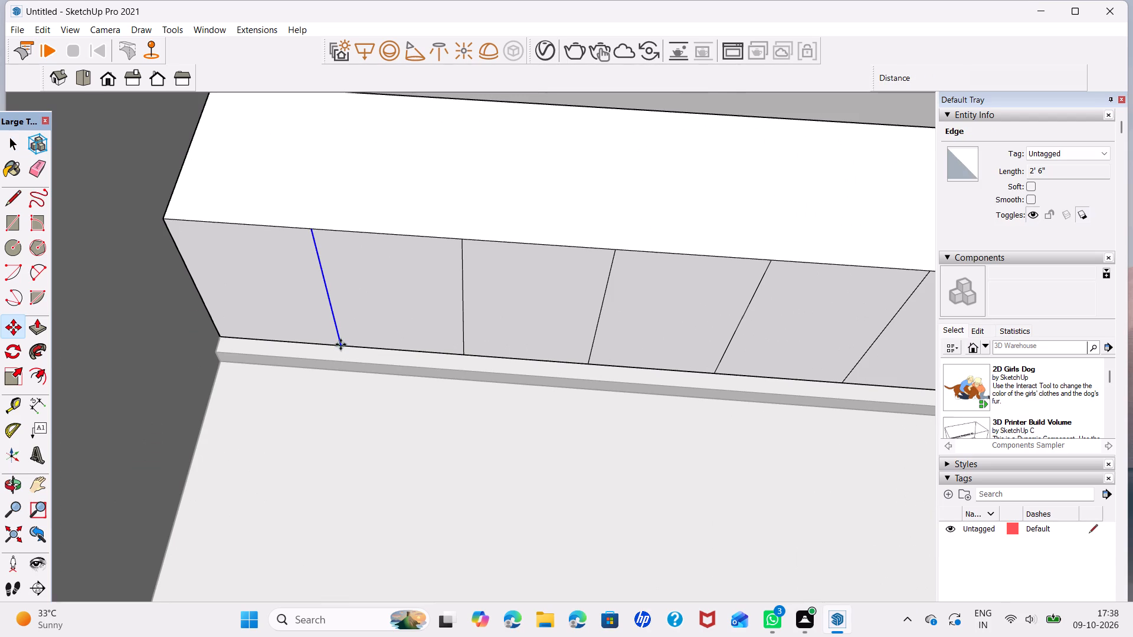
type("0.2")
key("Return")
scroll(348, 336, "up", 5)
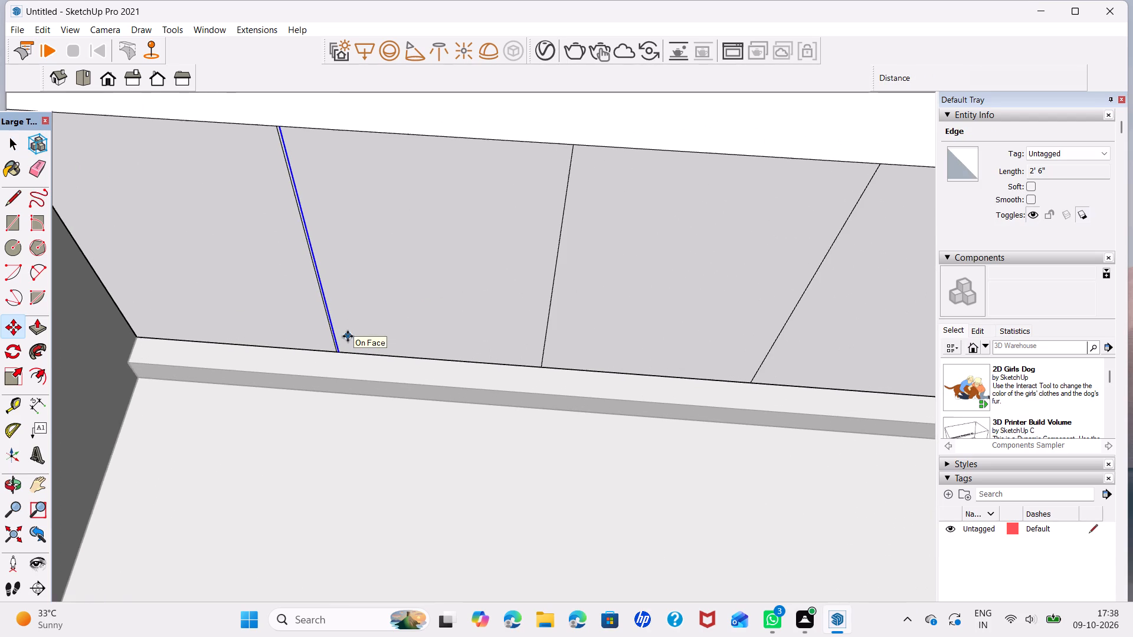
left_click(338, 354)
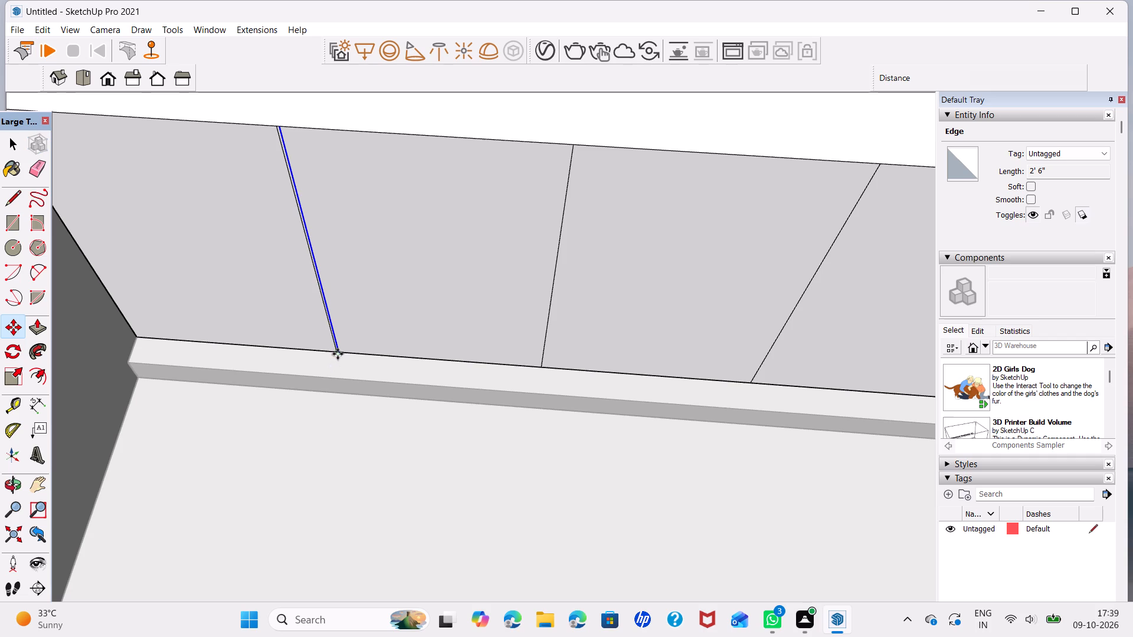
type("0.4")
key("Return")
key("space")
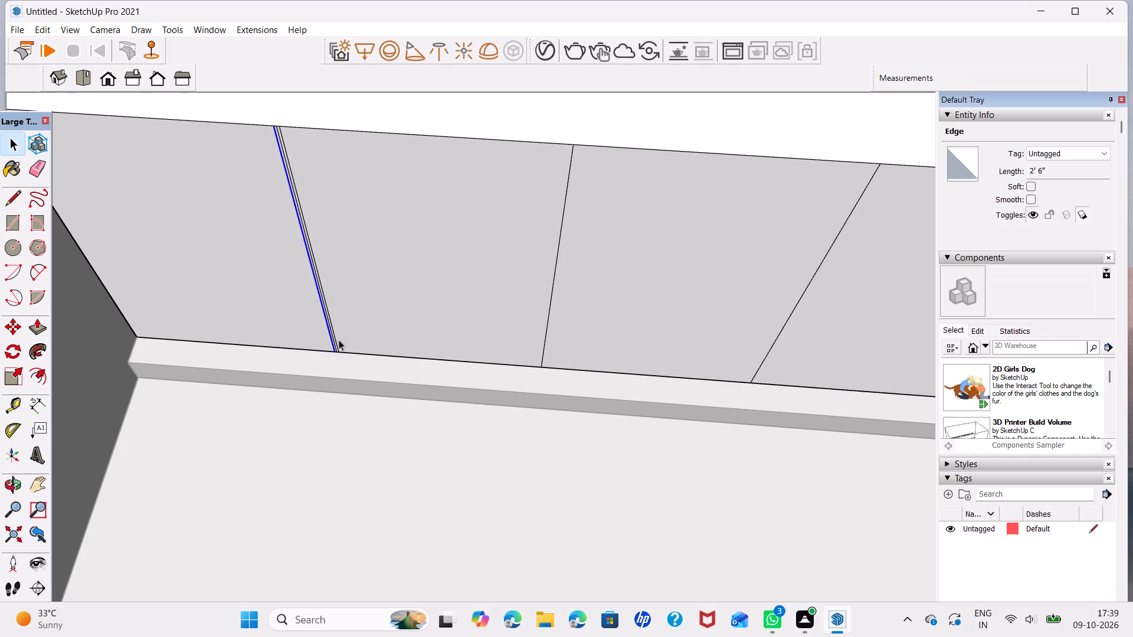
Delete the original middle line, leaving a 0.4" wide gap strip between the first two panels.
scroll(320, 344, "up", 5)
left_click(342, 337)
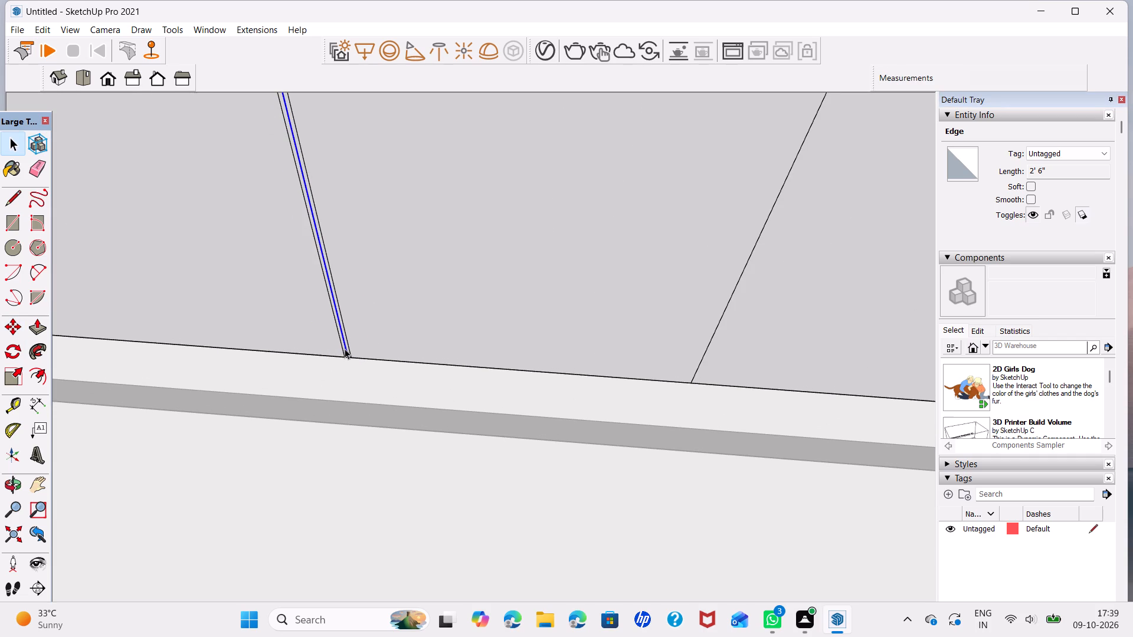
key("Delete")
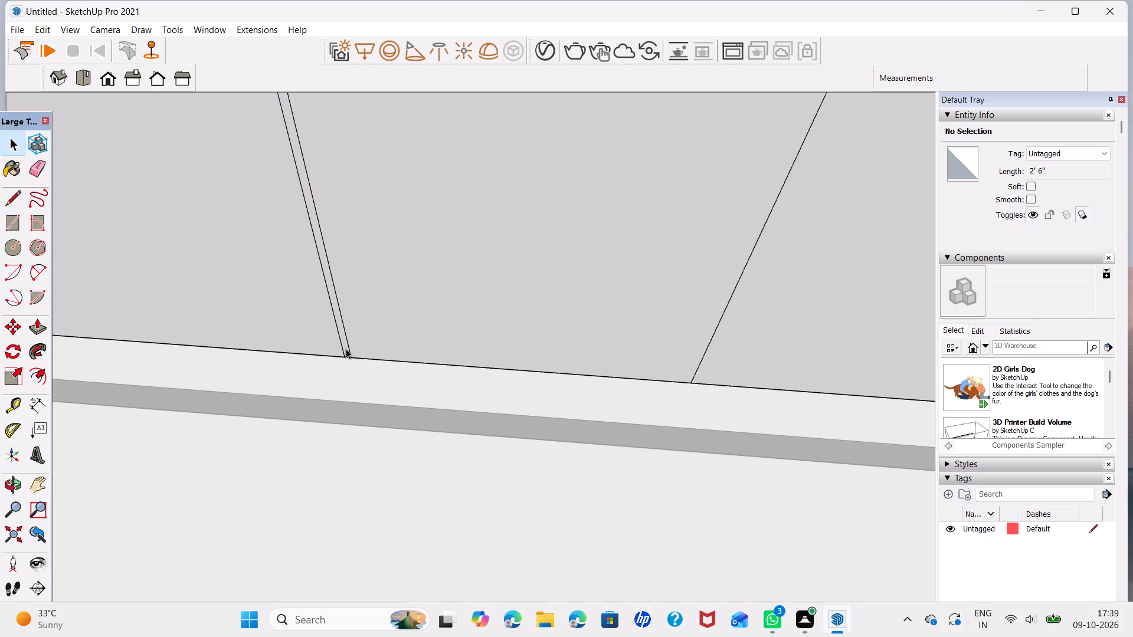
Copy the narrow gap strip onto the second and third division lines of the six-panel front with the Move tool.
left_click(346, 349)
key("m")
scroll(354, 355, "up", 6)
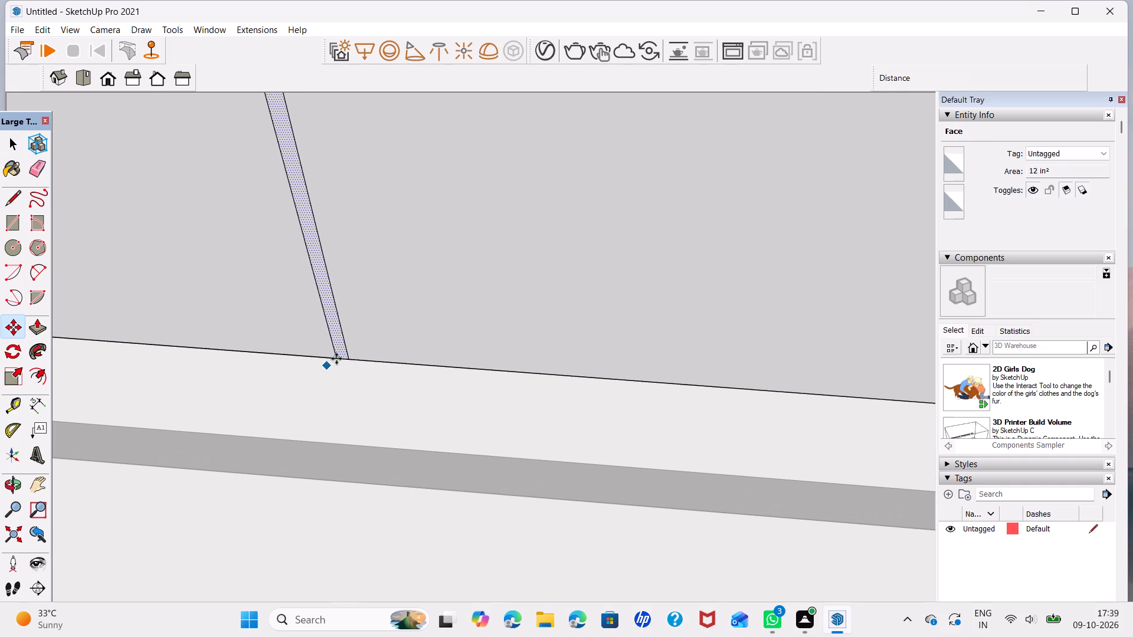
scroll(336, 359, "up", 5)
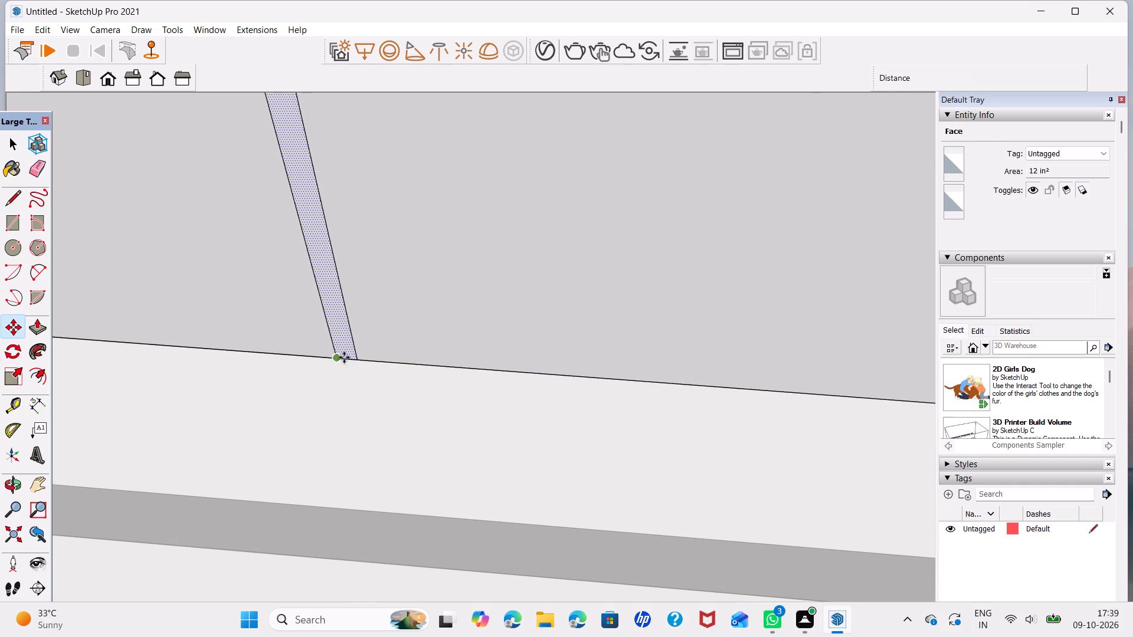
left_click(348, 359)
scroll(503, 345, "down", 6)
scroll(566, 359, "down", 6)
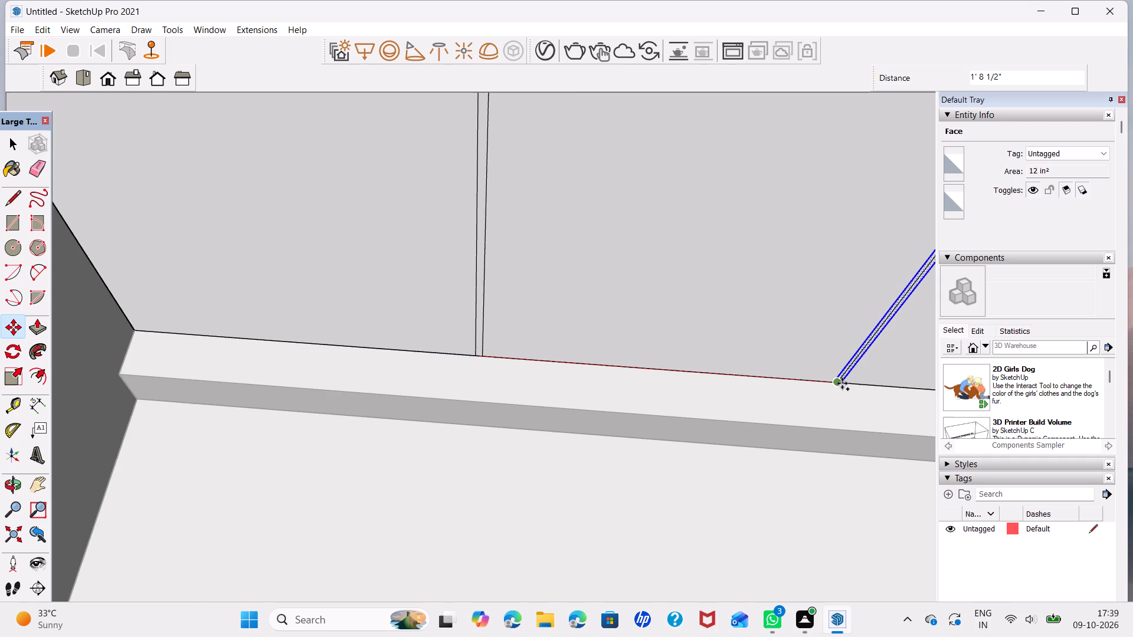
scroll(842, 383, "down", 2)
middle_click_drag(842, 384, 340, 354, "shift")
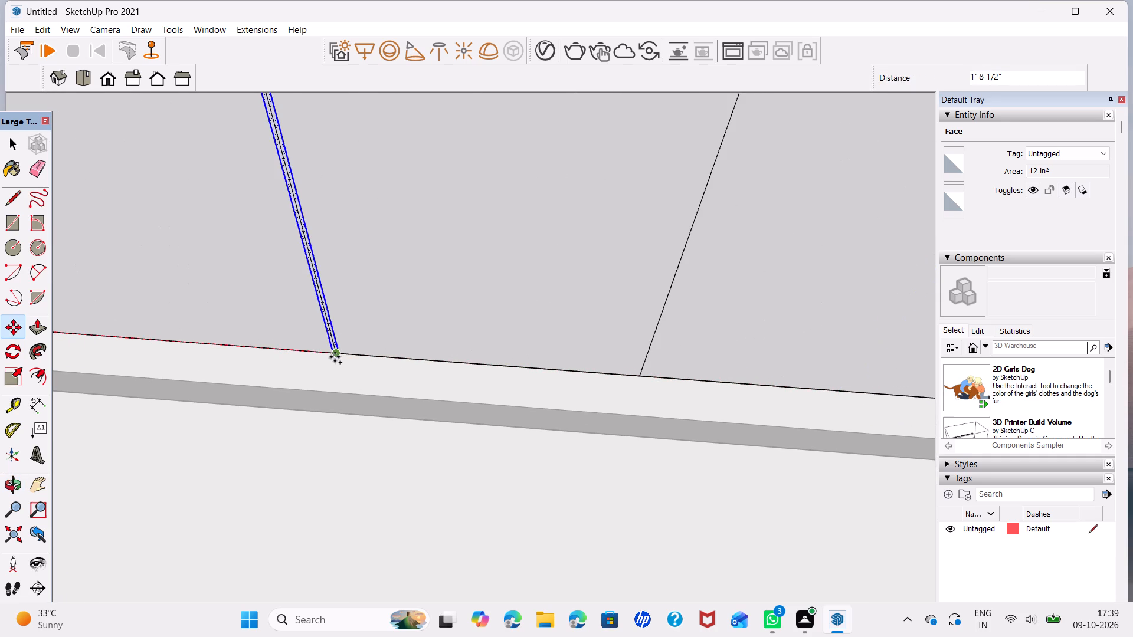
left_click(335, 357)
left_click(337, 352)
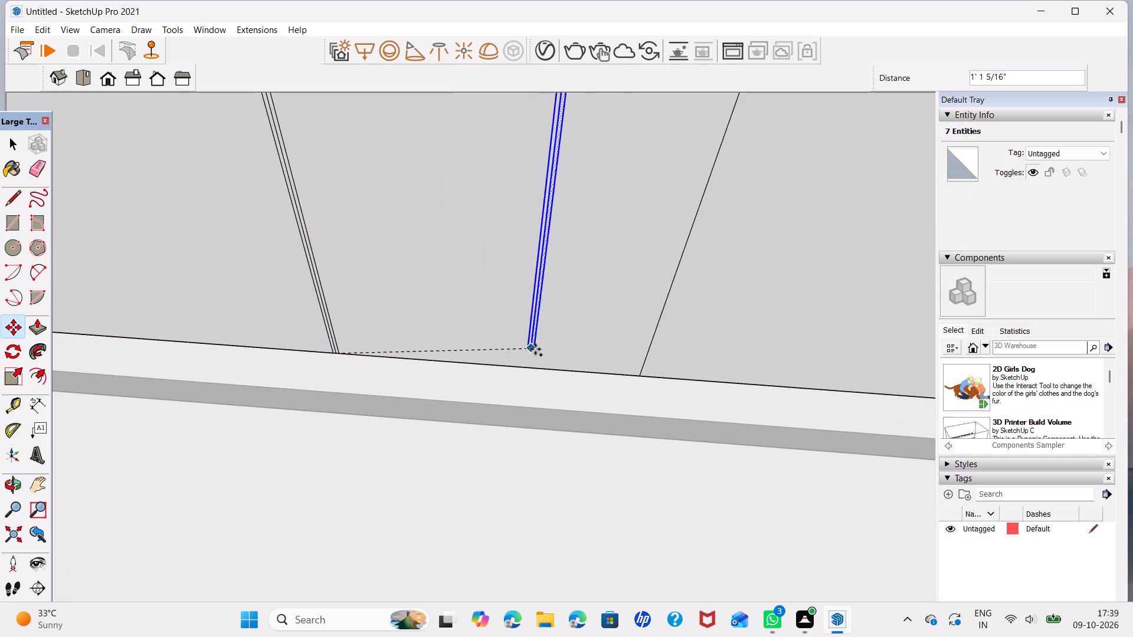
left_click(637, 378)
Copy the gap strip onto the fourth and fifth division lines, up to the last panel before the inner corner.
scroll(637, 378, "down", 4)
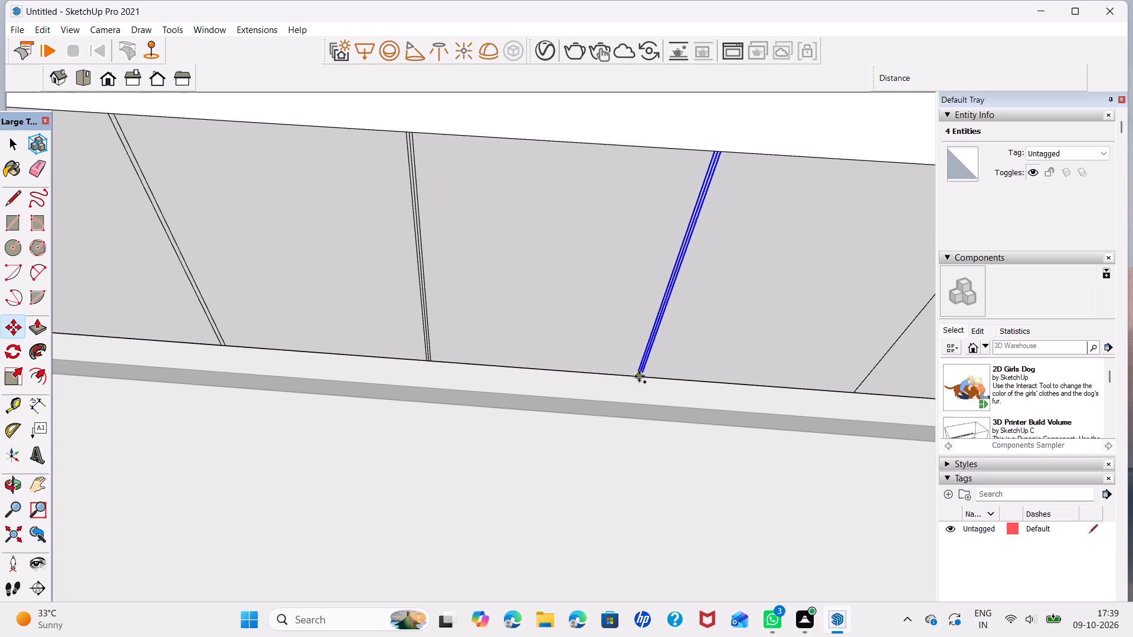
middle_click_drag(639, 375, 331, 364)
left_click(333, 364)
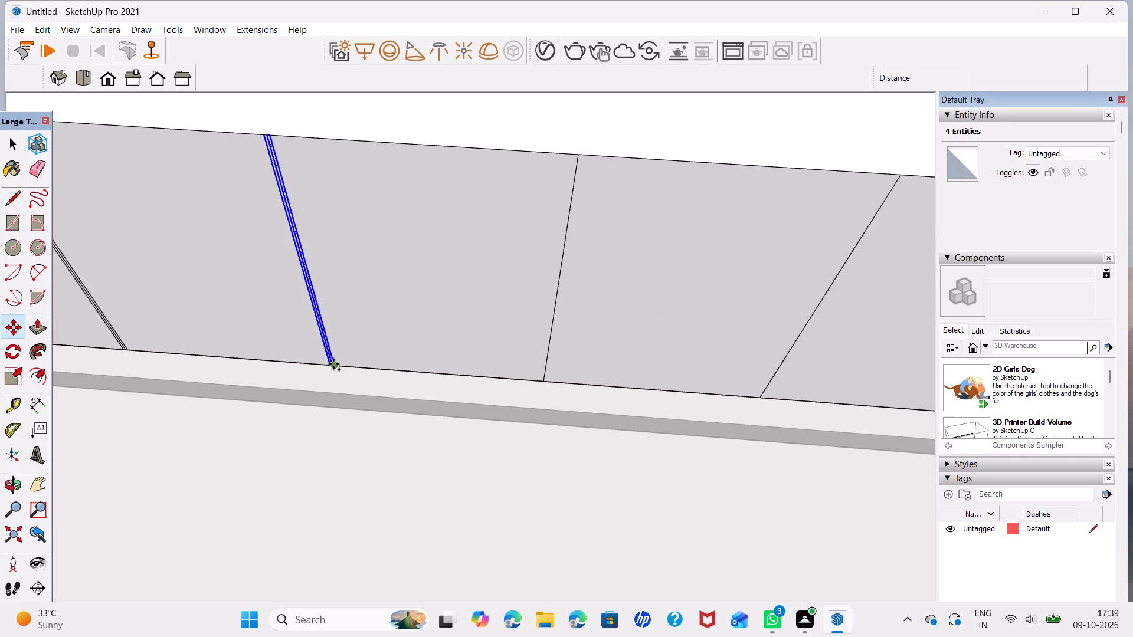
left_click(546, 383)
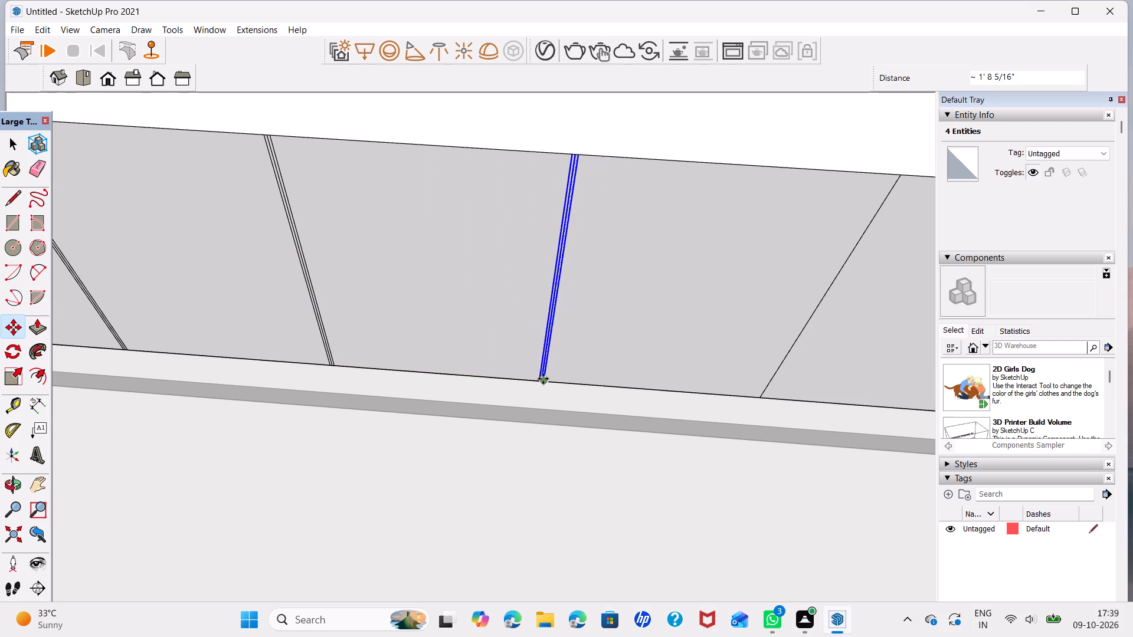
scroll(542, 377, "up", 5)
left_click(542, 383)
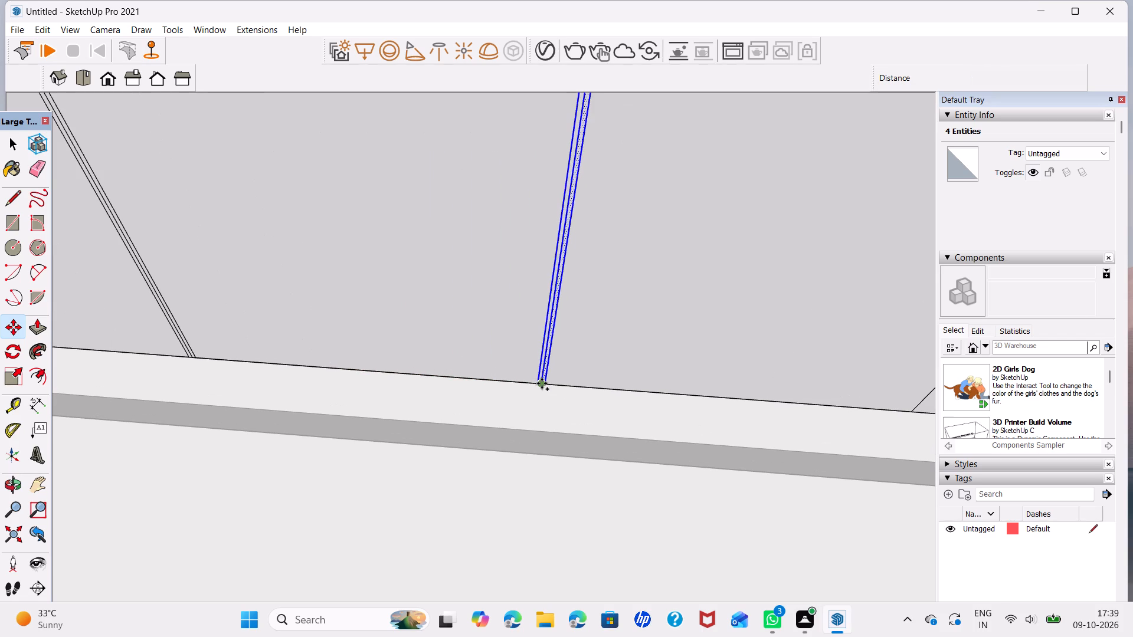
scroll(644, 392, "down", 2)
middle_click_drag(646, 393, 139, 377)
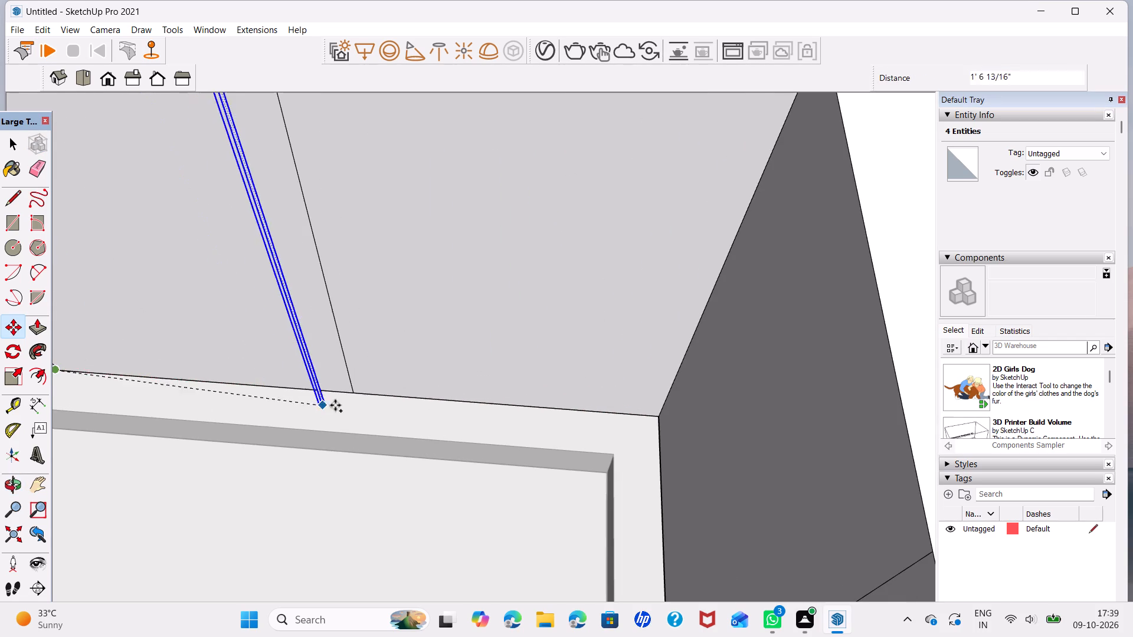
left_click(355, 397)
key("space")
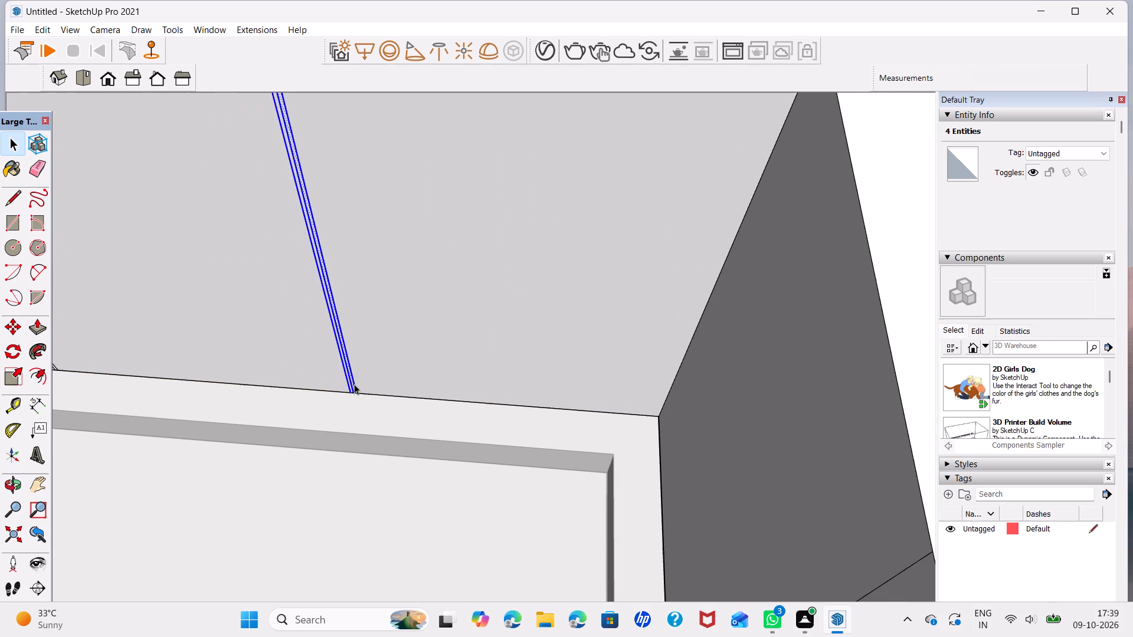
Delete the original middle line from the gap strips on the six-panel front's second, third, fourth and fifth division lines.
left_click(351, 380)
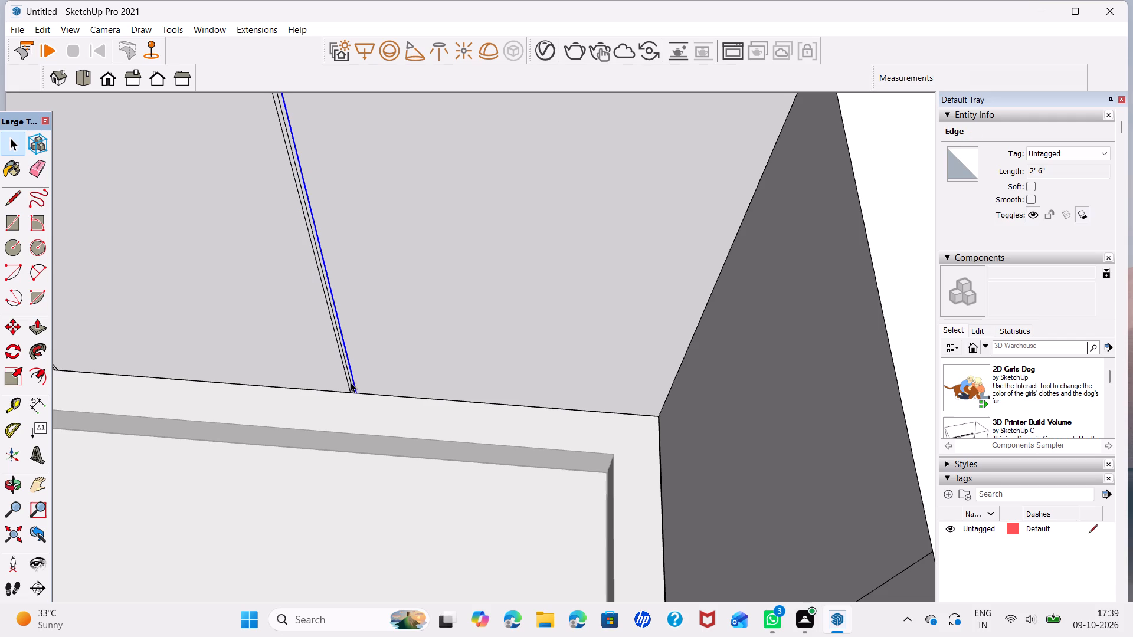
left_click(351, 382)
key("Delete")
scroll(349, 384, "down", 6)
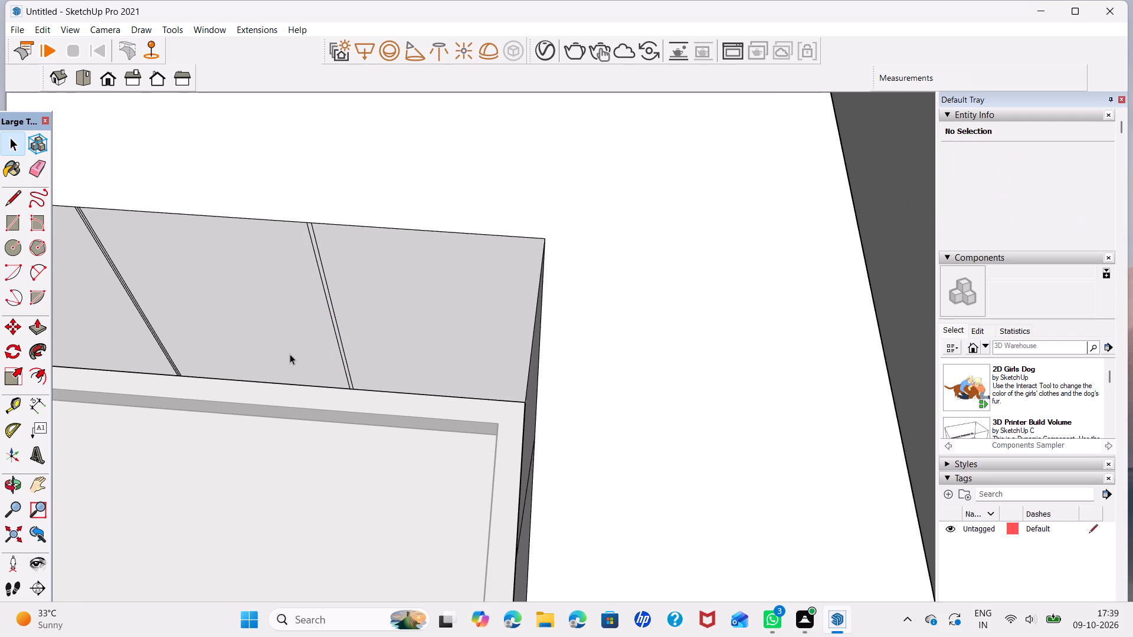
middle_click_drag(290, 354, 850, 377, "shift")
scroll(728, 395, "up", 2)
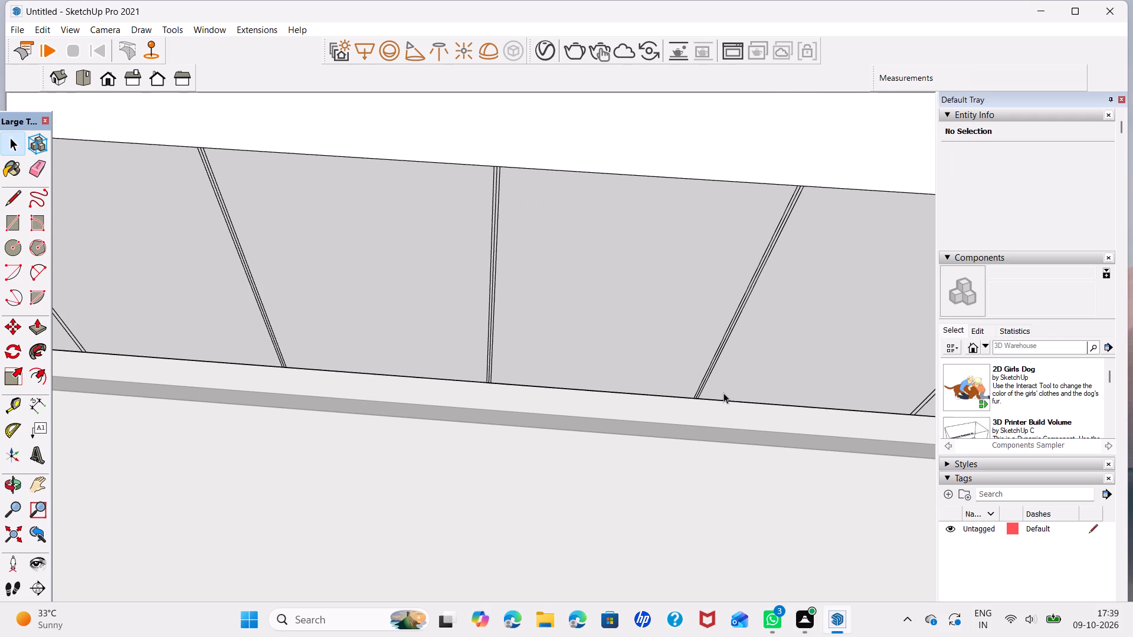
left_click(707, 379)
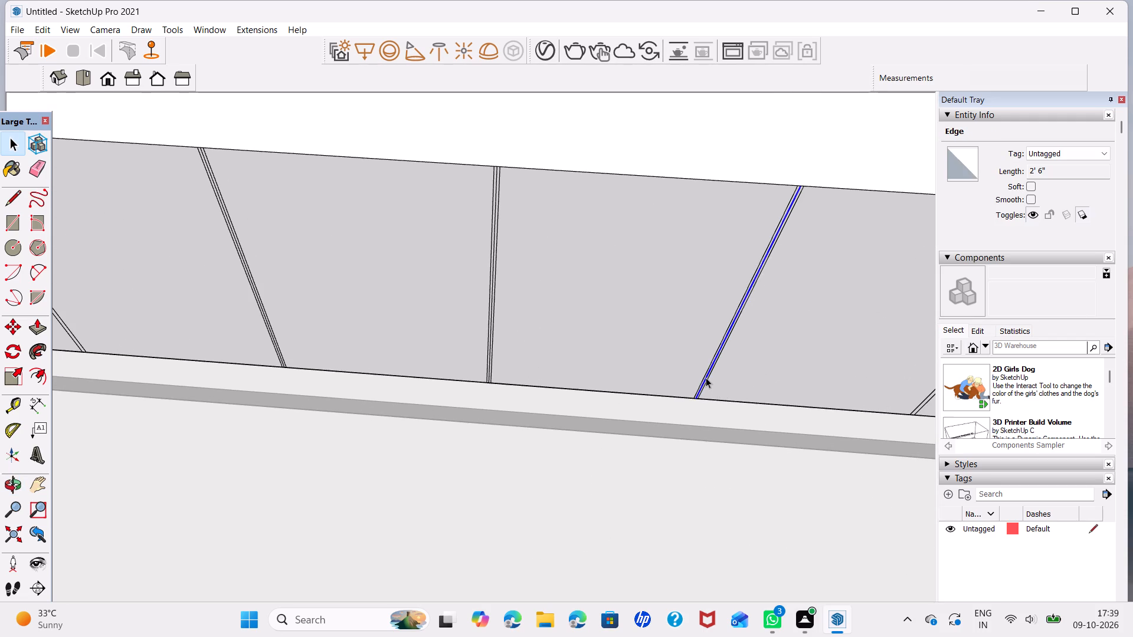
key("Delete")
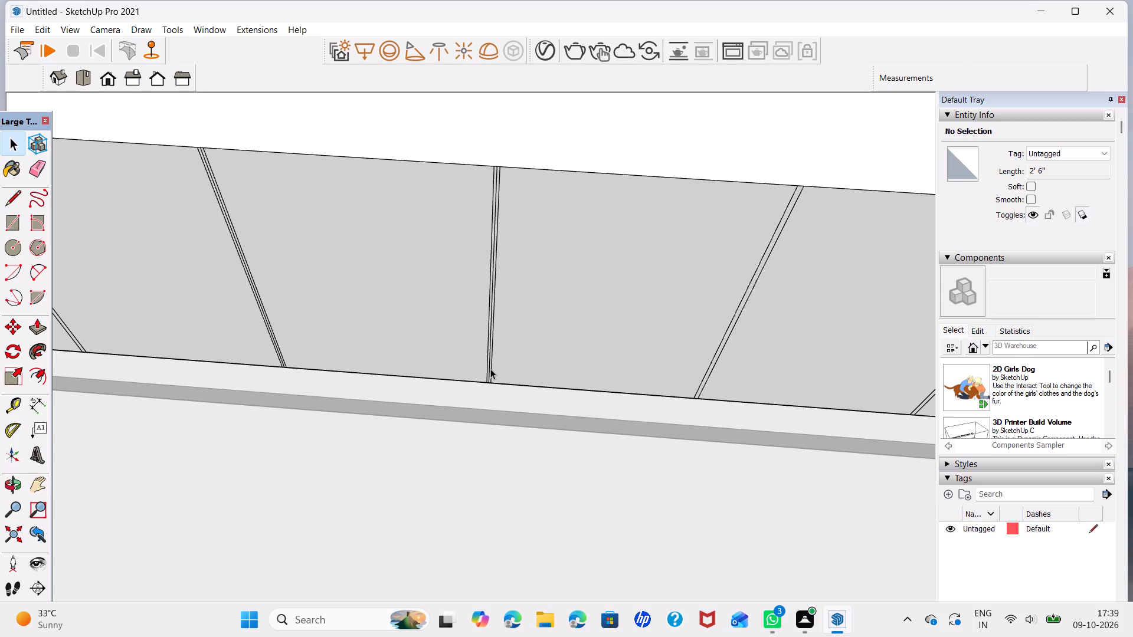
left_click(489, 367)
key("Delete")
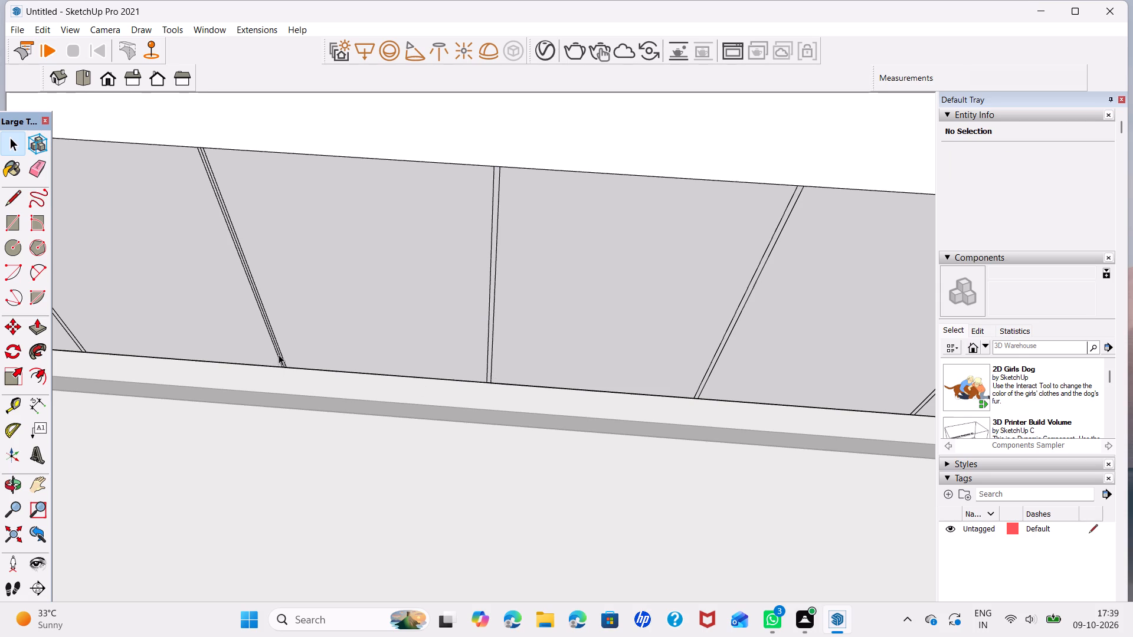
left_click(279, 354)
key("Delete")
Push all five gap strips of the six-panel front 0.5" into the counter with the Push/Pull tool.
scroll(241, 347, "down", 3)
middle_click_drag(254, 347, 652, 362)
key("p")
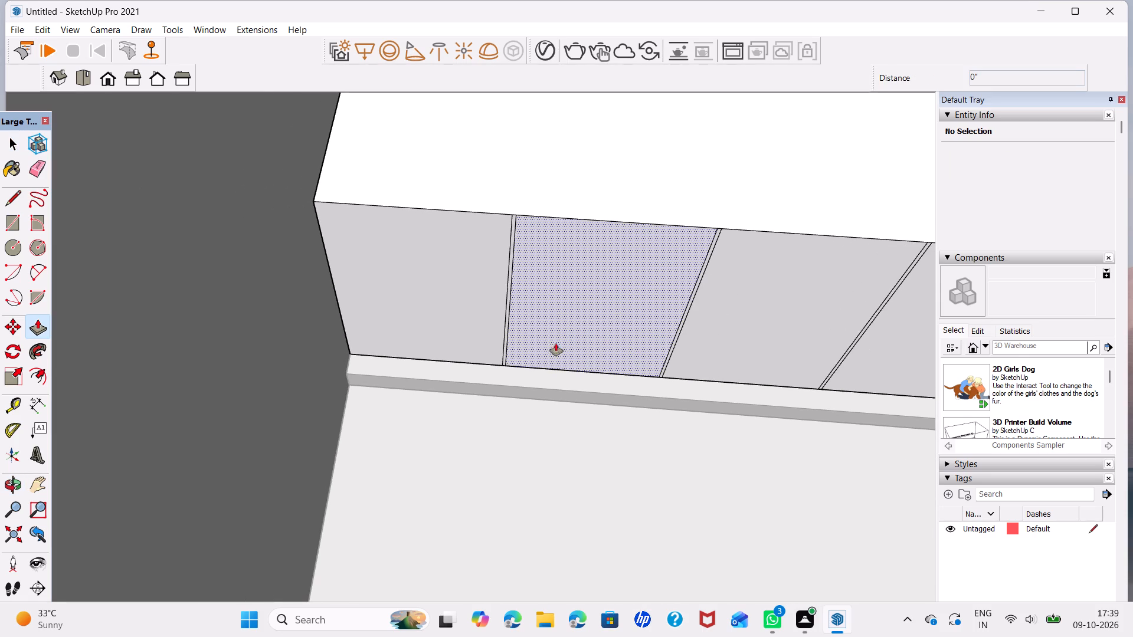
left_click(503, 357)
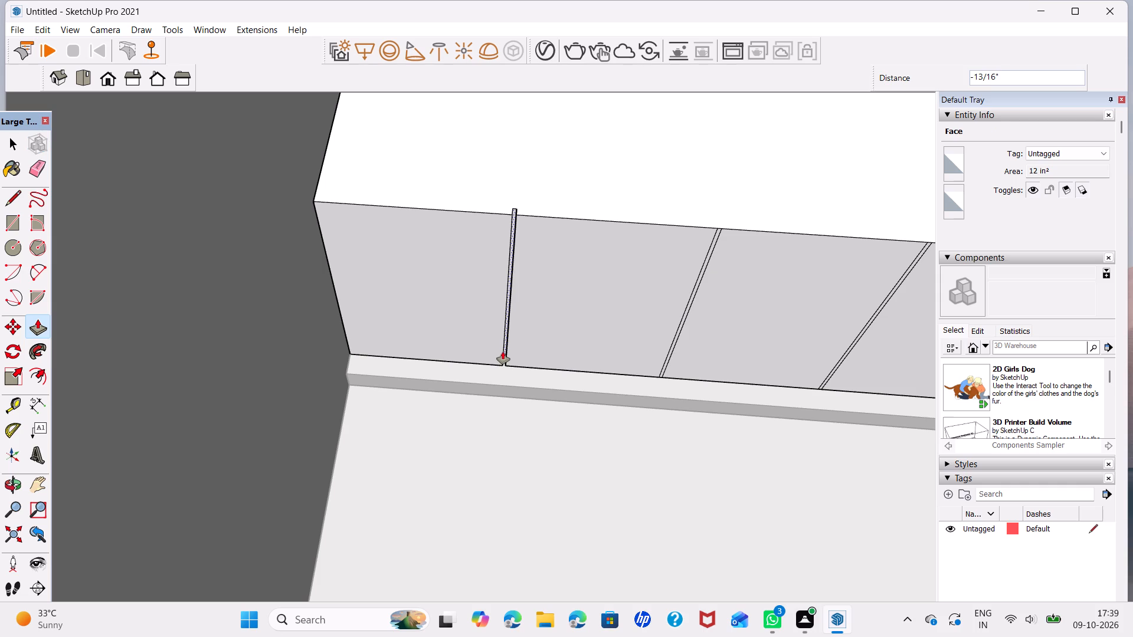
type("0.5")
key("Return")
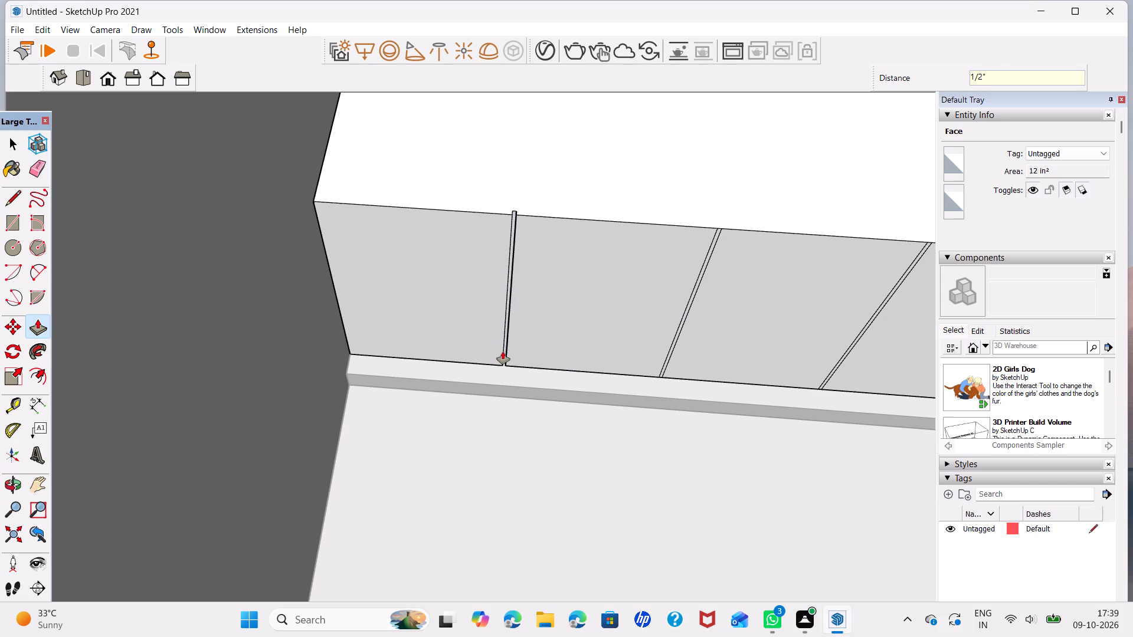
double_click(666, 362)
scroll(707, 372, "down", 1)
middle_click_drag(655, 373, 638, 373)
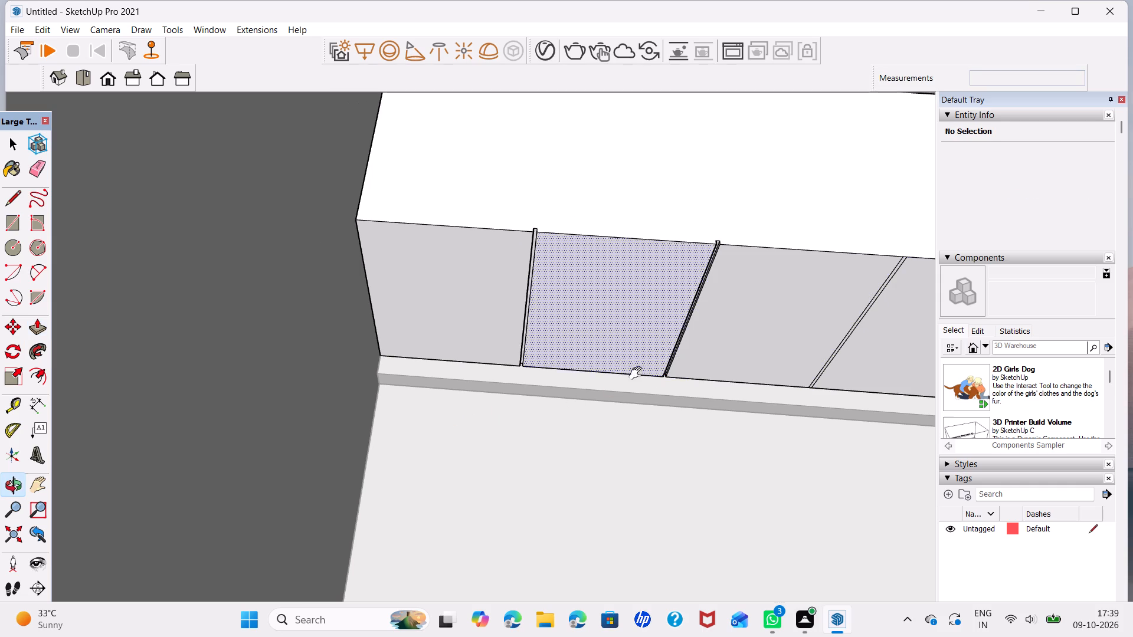
middle_click_drag(638, 373, 180, 388)
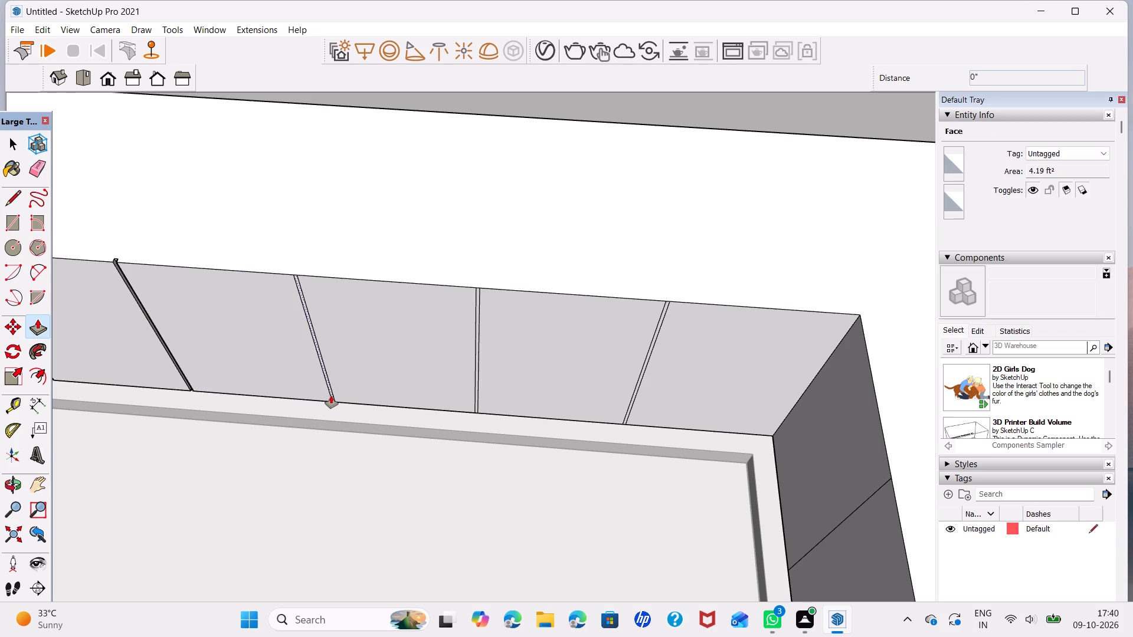
double_click(331, 396)
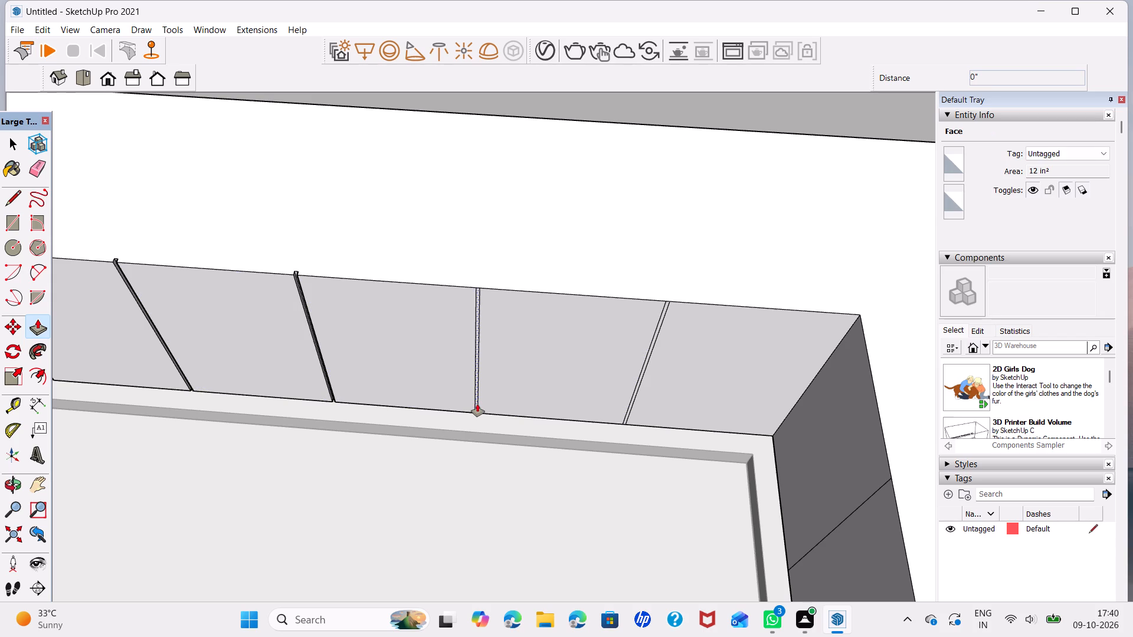
double_click(477, 404)
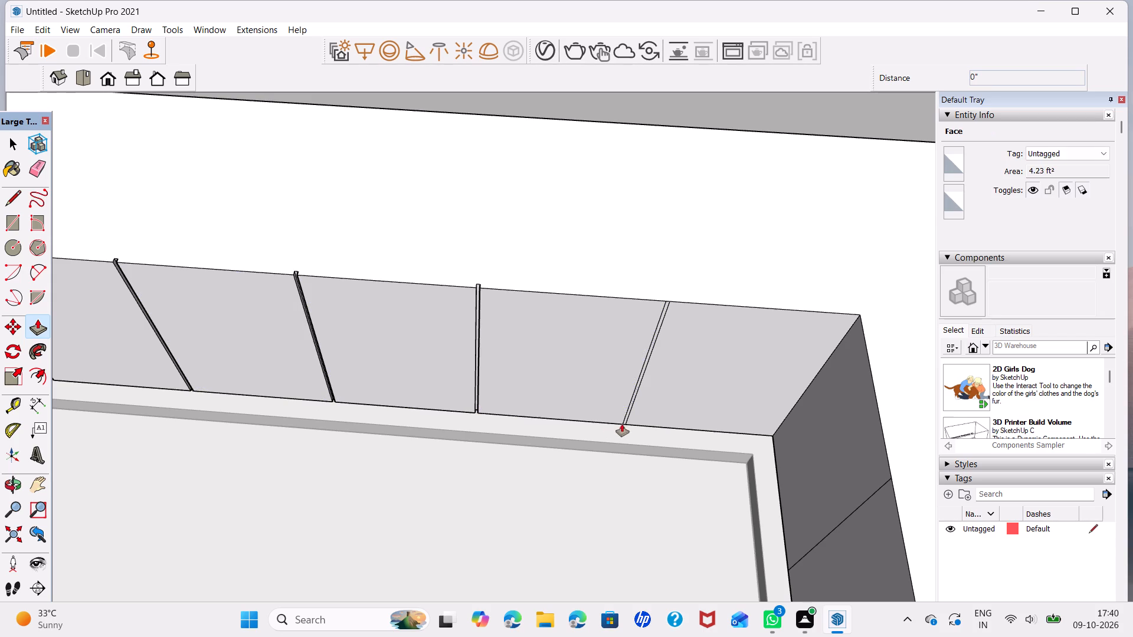
double_click(625, 422)
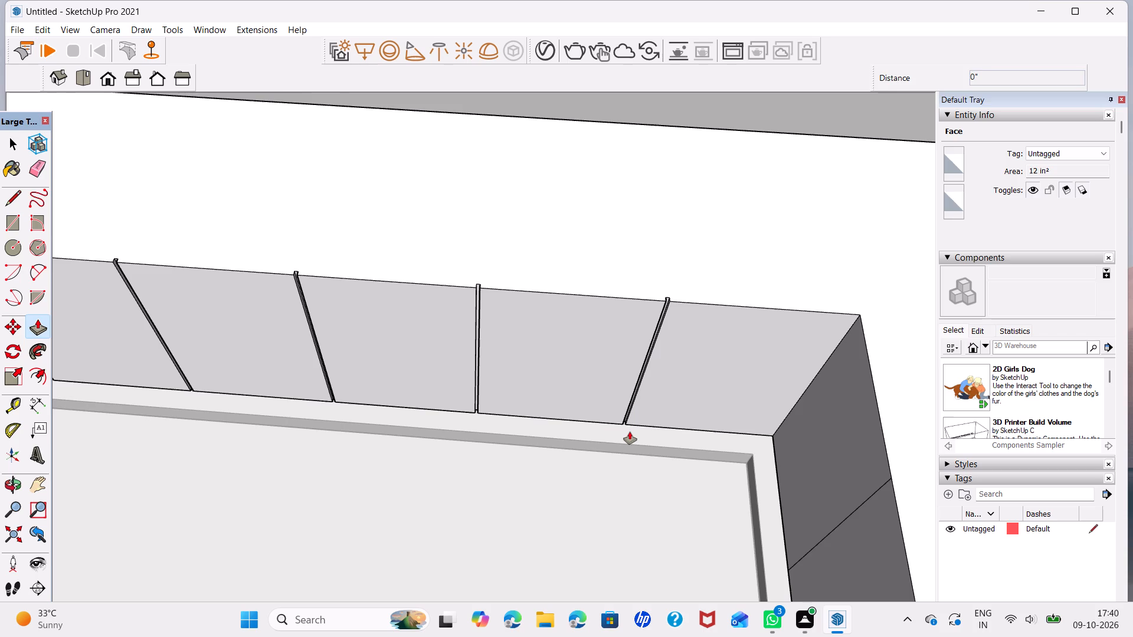
key("space")
Copy the seven-panel front's division line nearest the inner corner 0.2" away from that corner with the Move tool.
scroll(623, 437, "down", 4)
middle_click_drag(561, 490, 944, 466)
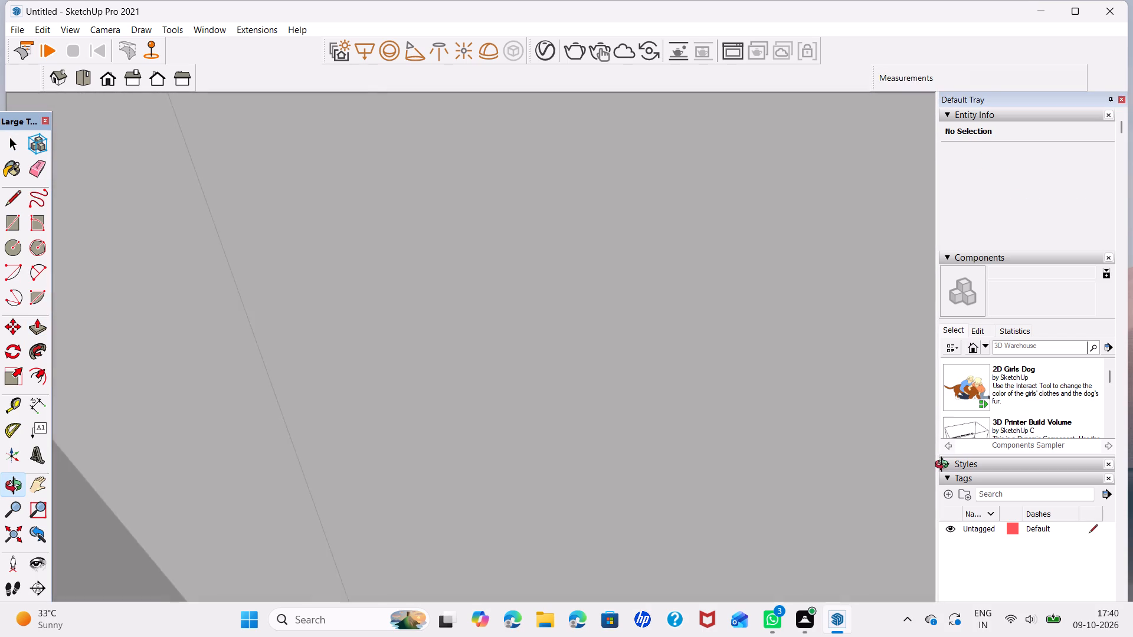
middle_click_drag(944, 466, 823, 488)
middle_click_drag(813, 452, 522, 334, "shift")
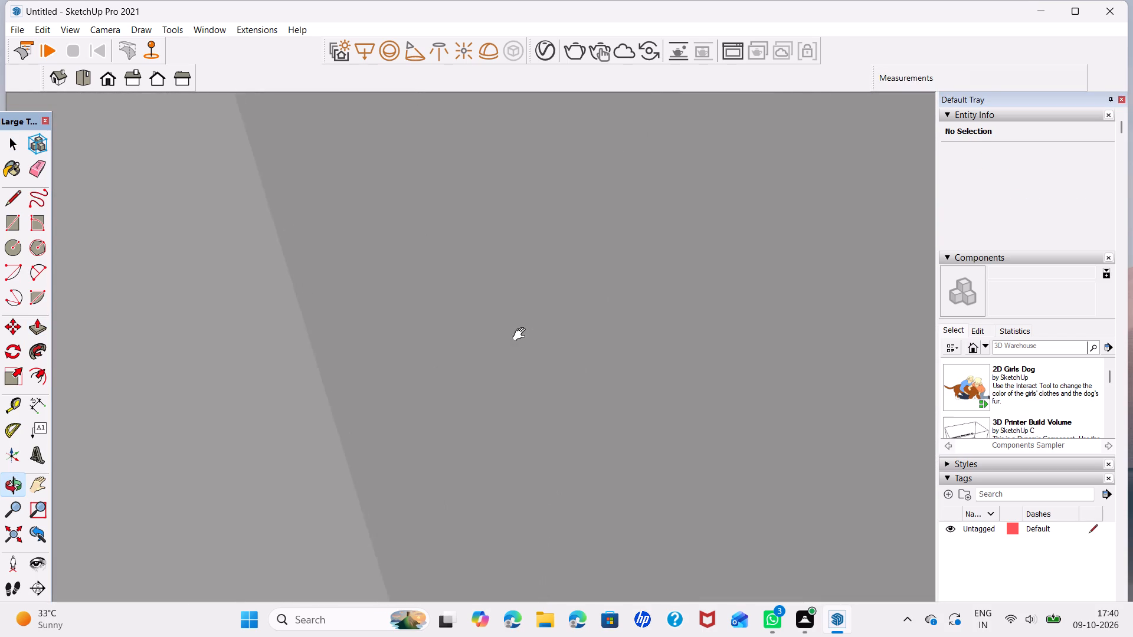
middle_click_drag(522, 334, 522, 340, "shift")
left_click(10, 536)
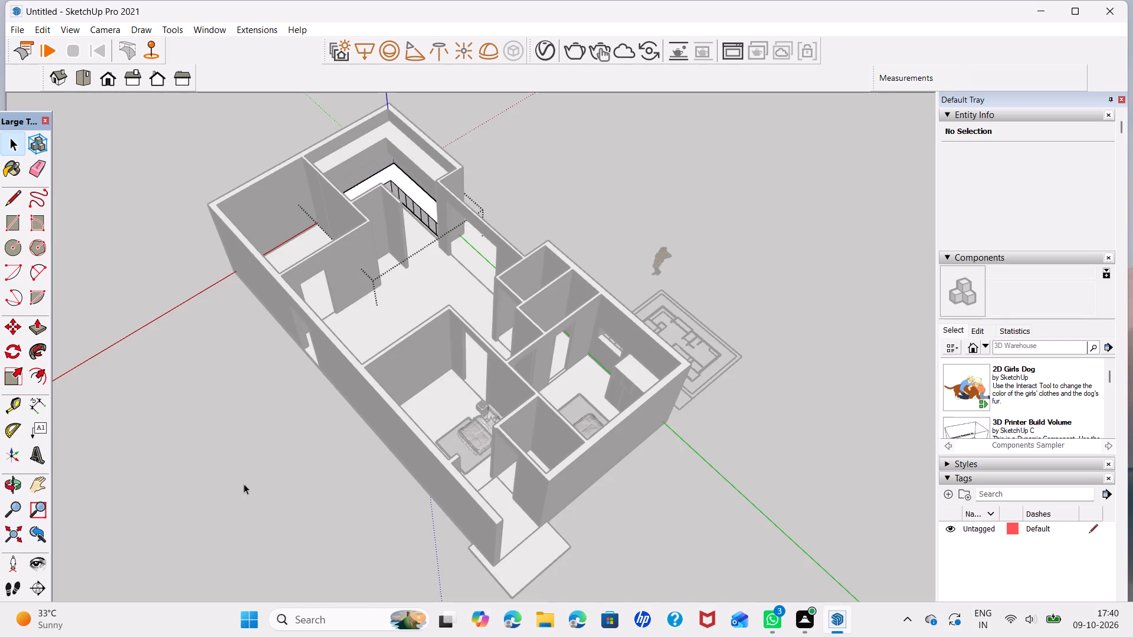
scroll(407, 209, "up", 11)
middle_click_drag(430, 226, 425, 324)
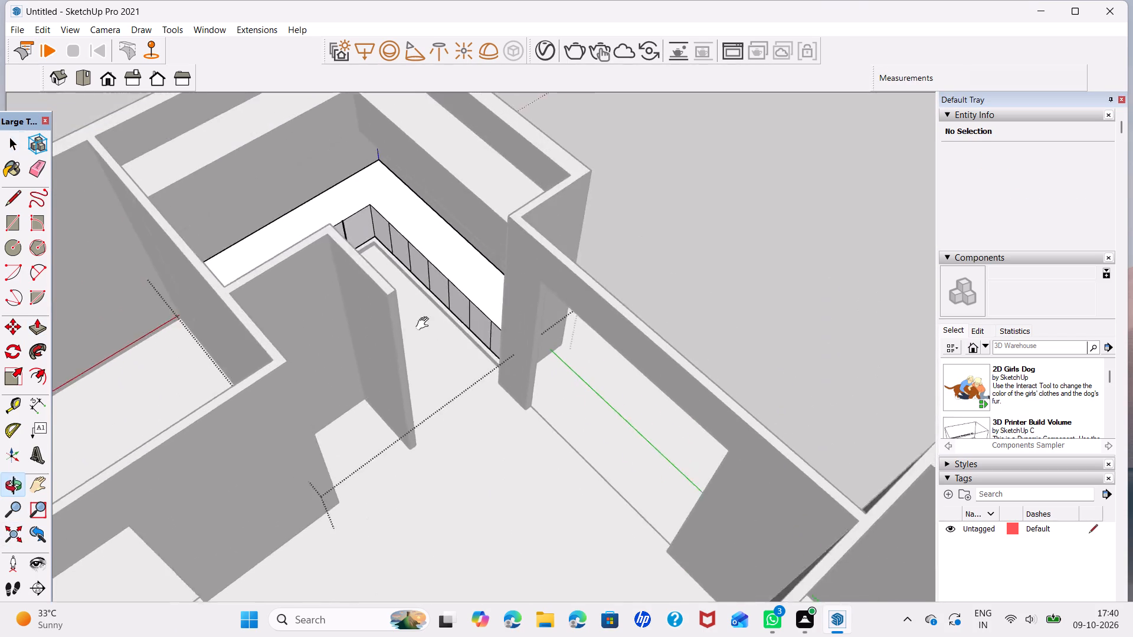
middle_click_drag(425, 324, 424, 400)
scroll(424, 400, "up", 5)
middle_click_drag(455, 413, 476, 421)
scroll(502, 429, "up", 3)
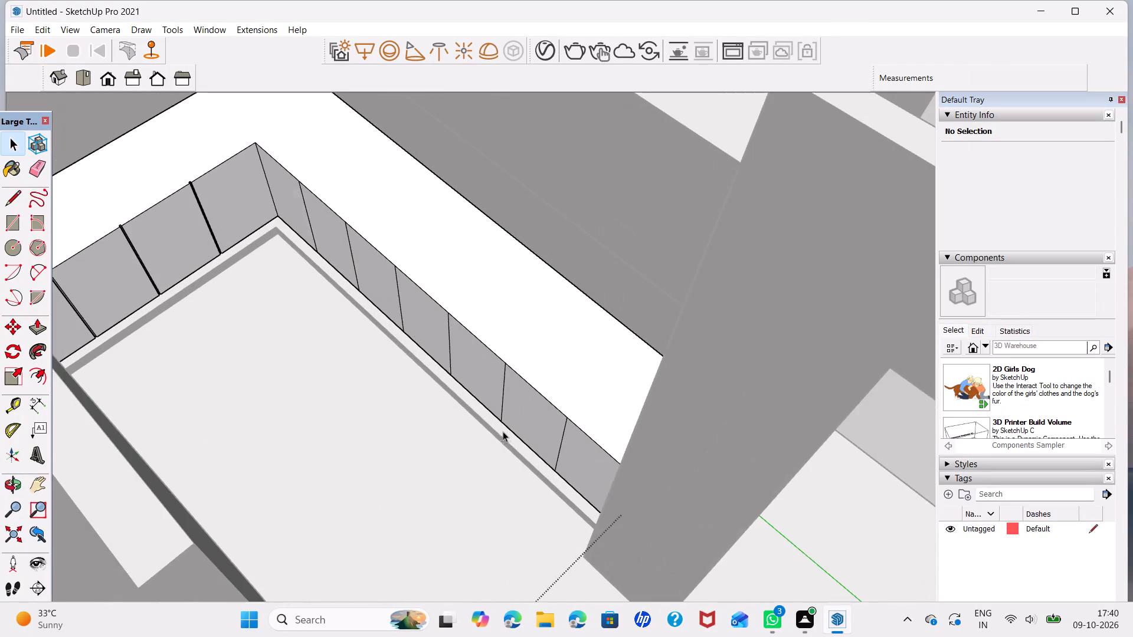
middle_click_drag(505, 435, 592, 461)
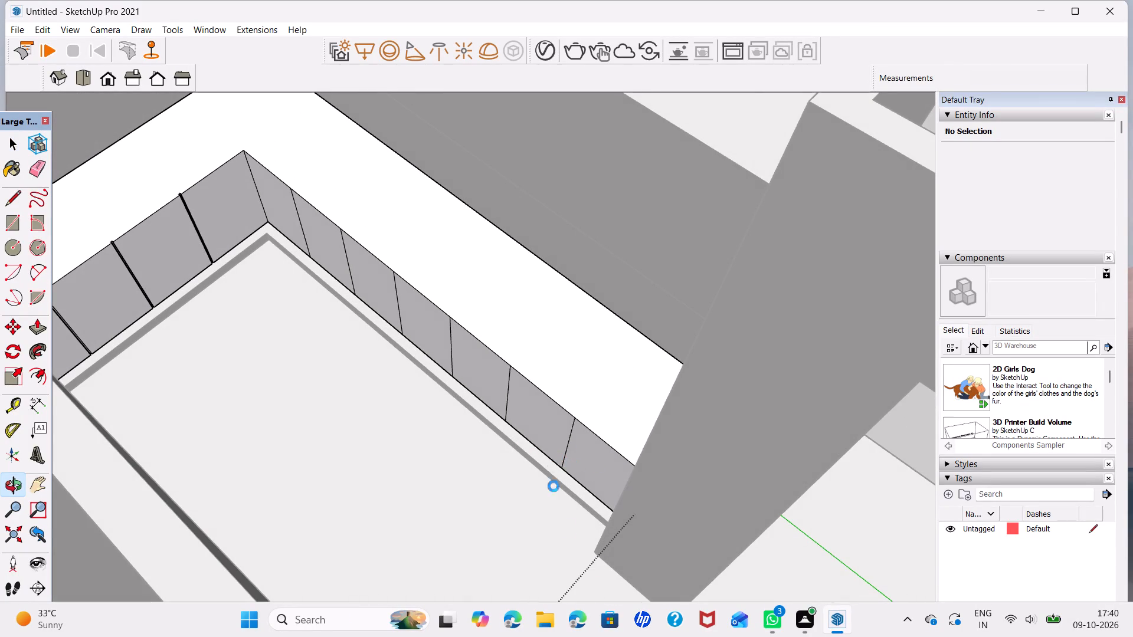
scroll(451, 405, "down", 2)
middle_click_drag(518, 437, 615, 459)
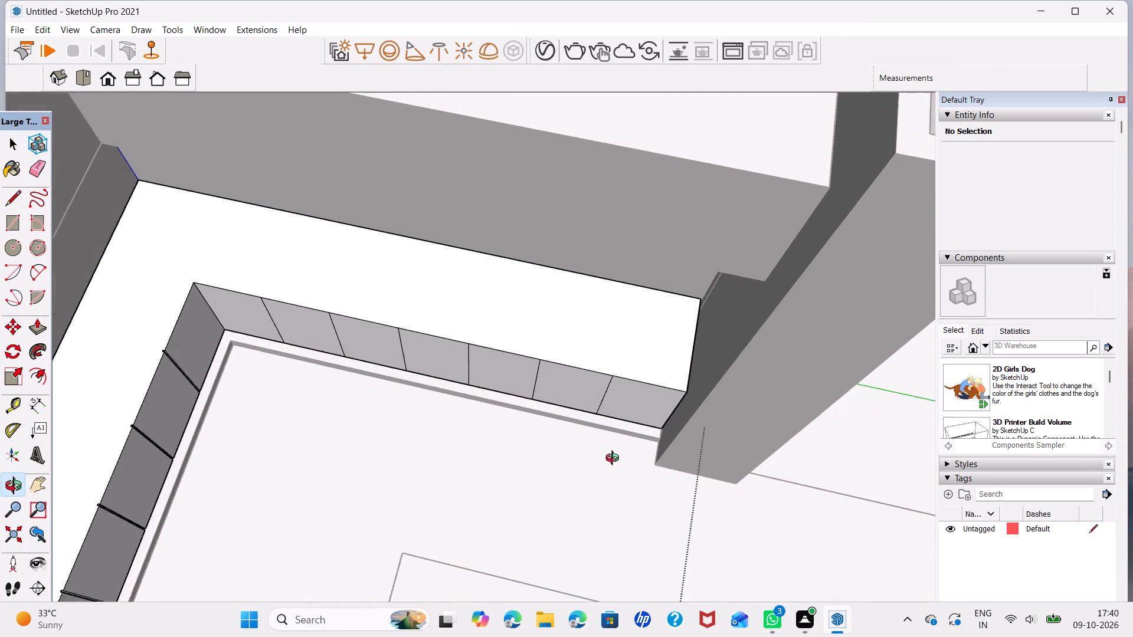
middle_click_drag(615, 459, 623, 460)
scroll(279, 356, "up", 3)
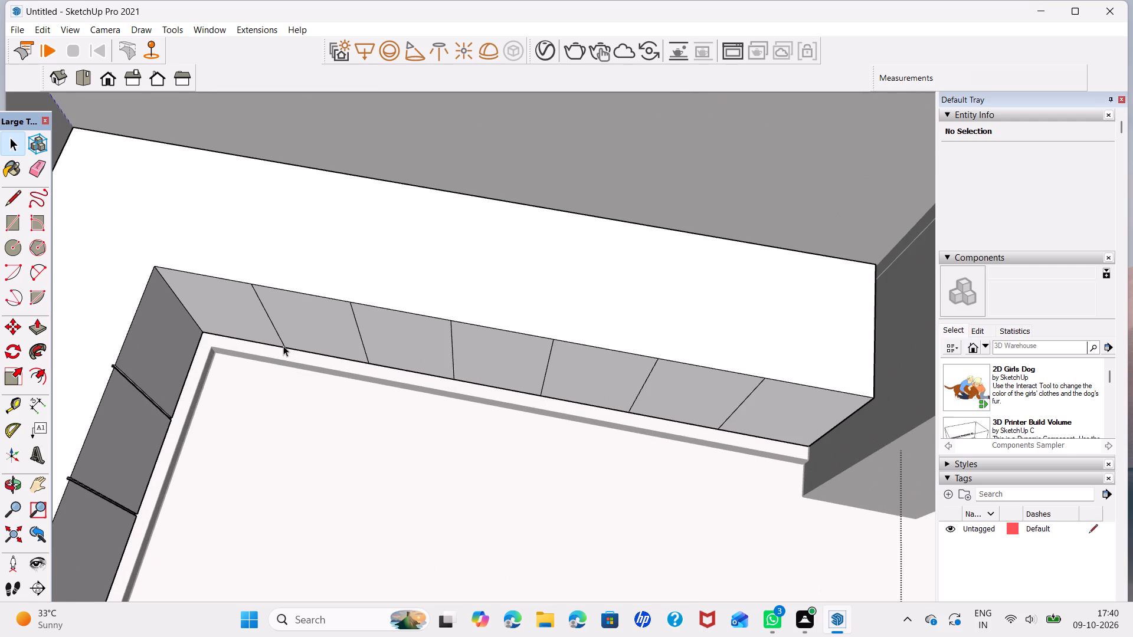
scroll(287, 347, "up", 4)
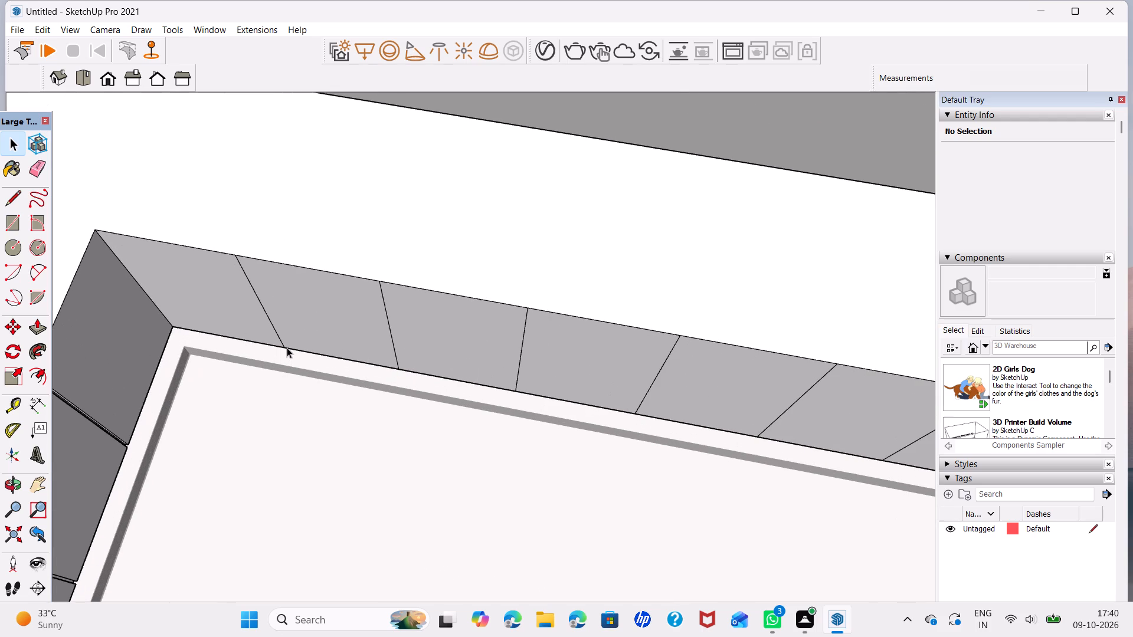
left_click(283, 347)
key("m")
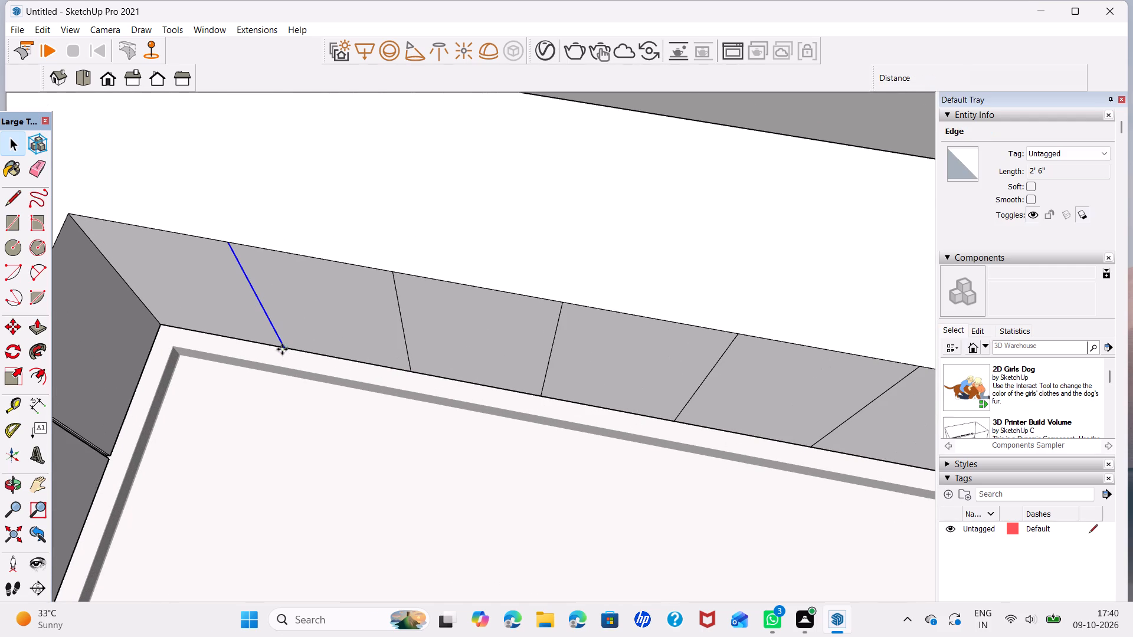
left_click(282, 349)
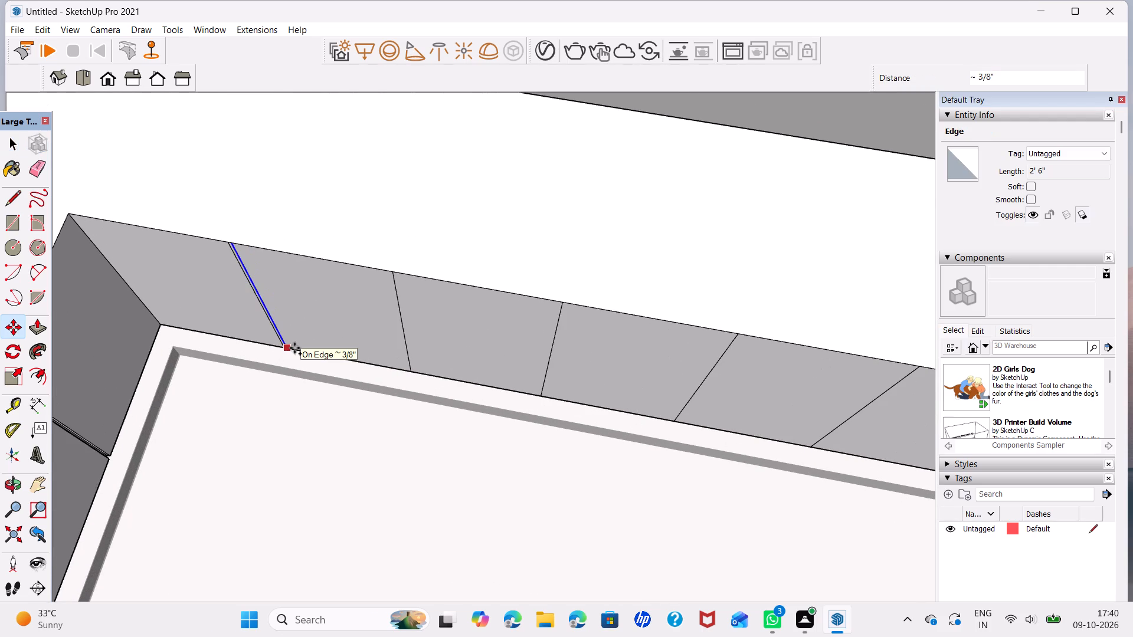
type("0.2")
key("Return")
Copy the new line on the seven-panel front 0.4" back toward the inner corner.
scroll(286, 344, "up", 5)
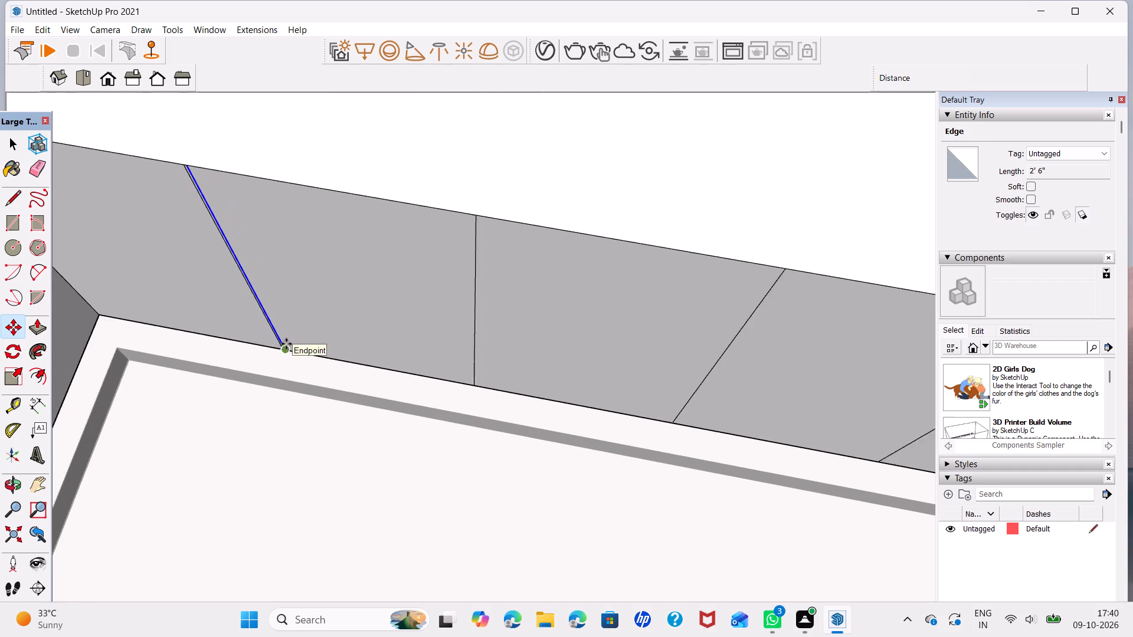
middle_click_drag(299, 366, 372, 296)
left_click(292, 385)
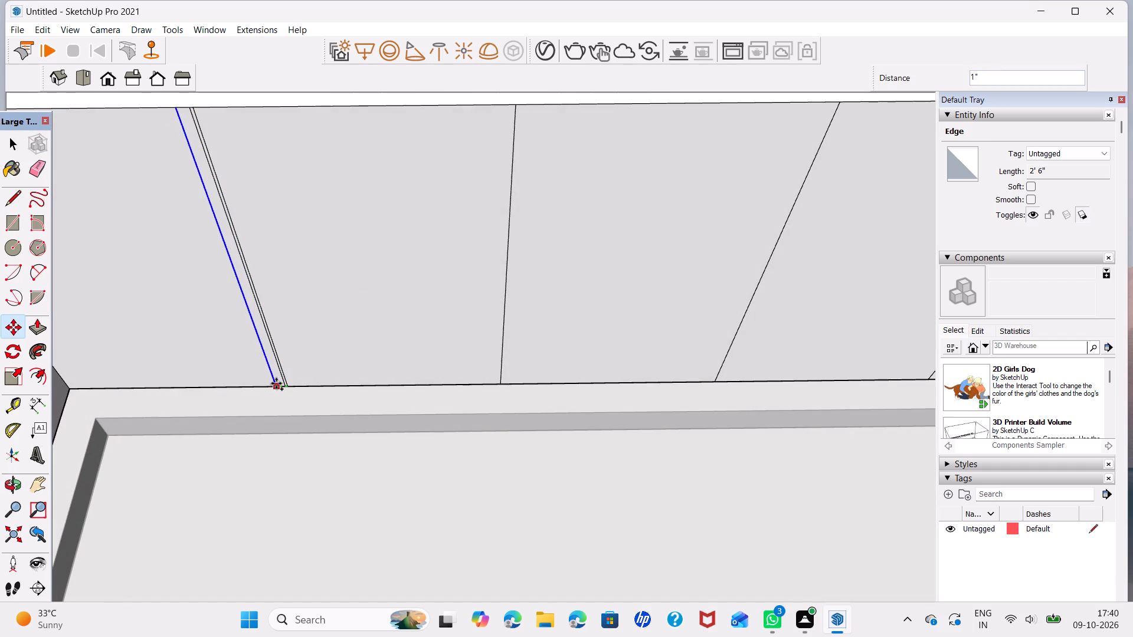
key("period")
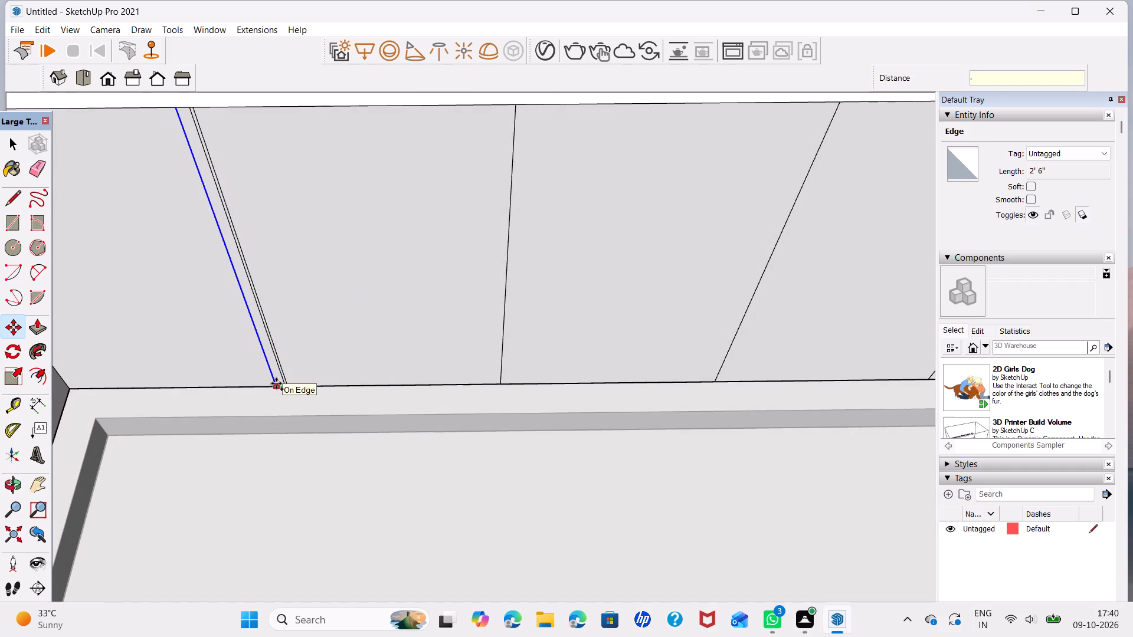
key("BackSpace")
key("0")
type(".4")
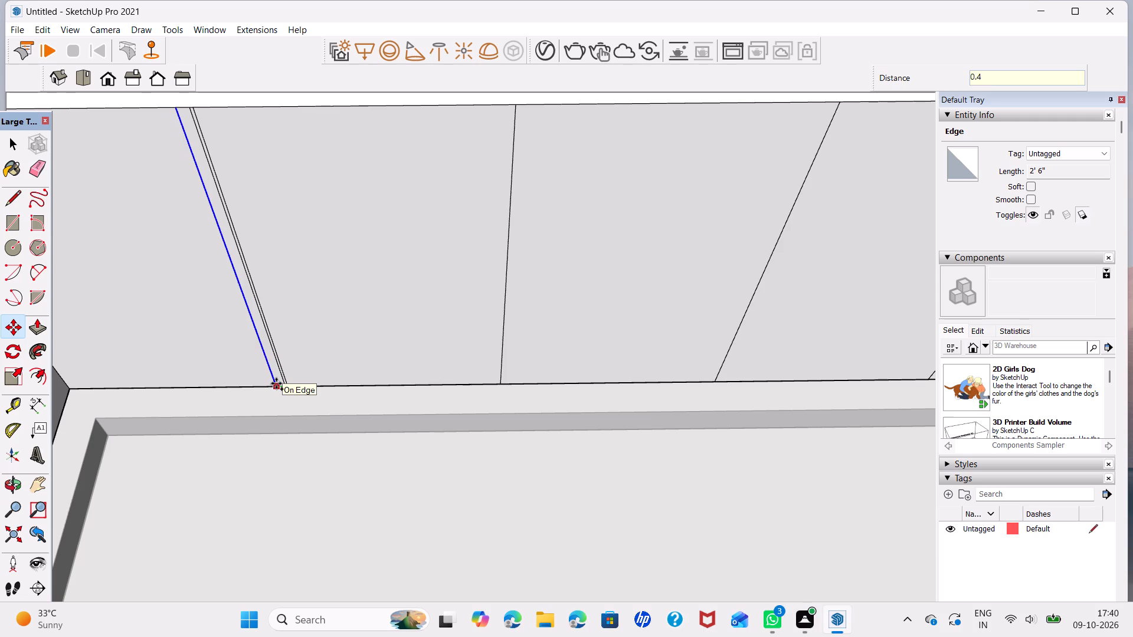
key("Return")
Delete the original middle line, leaving a 0.4" wide gap strip beside the seven-panel front's first panel from the inner corner.
key("space")
left_click(285, 381)
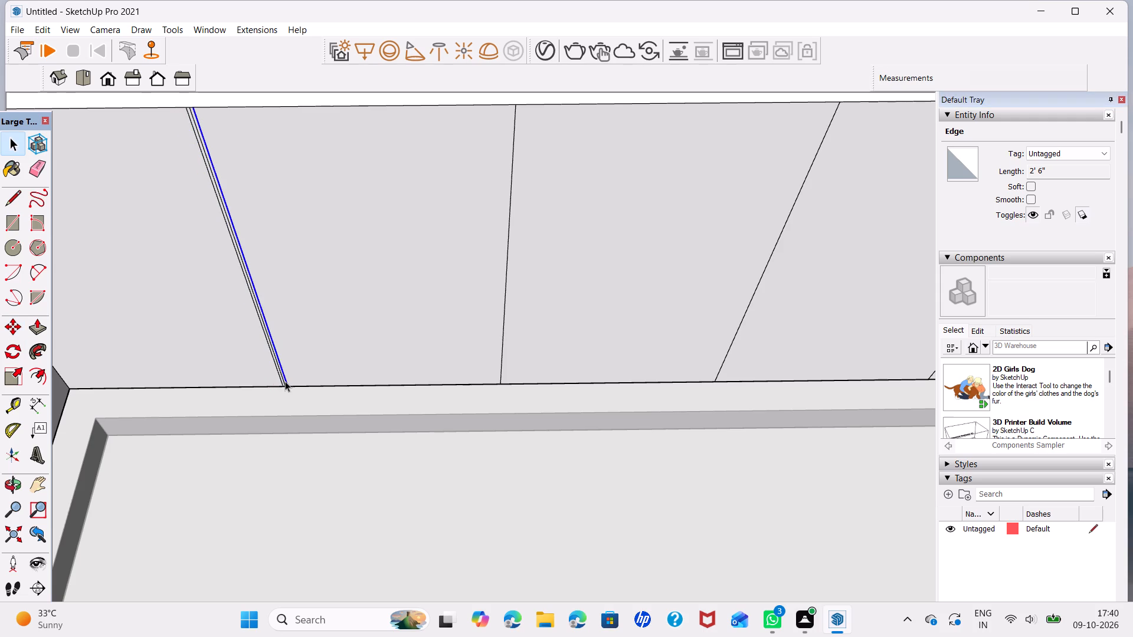
left_click(285, 384)
left_click(285, 384)
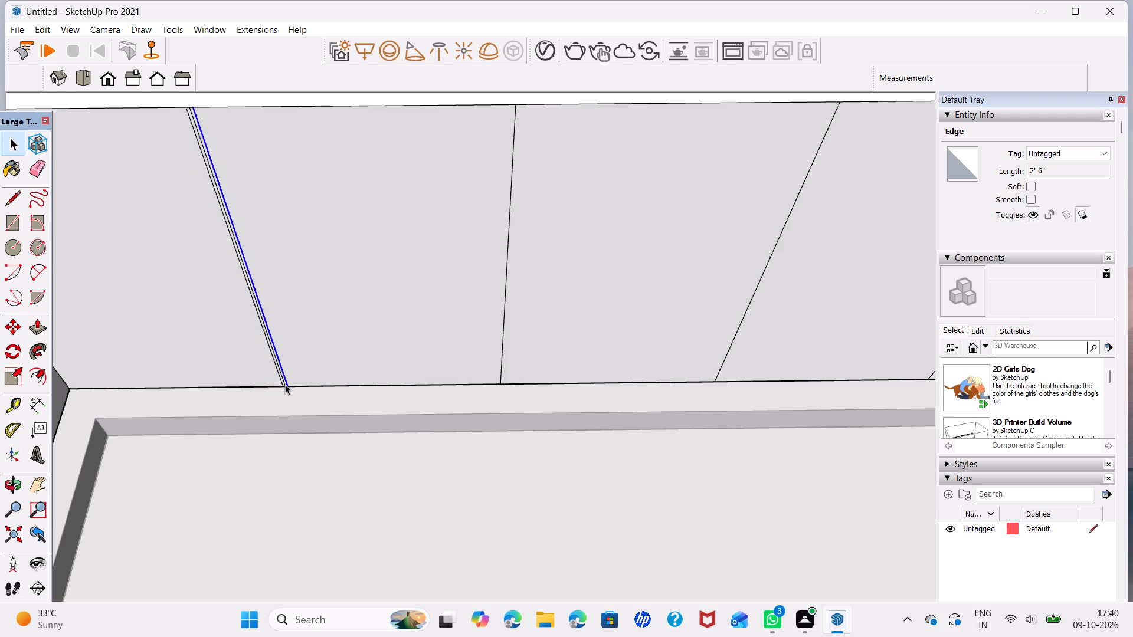
left_click(284, 383)
left_click(283, 382)
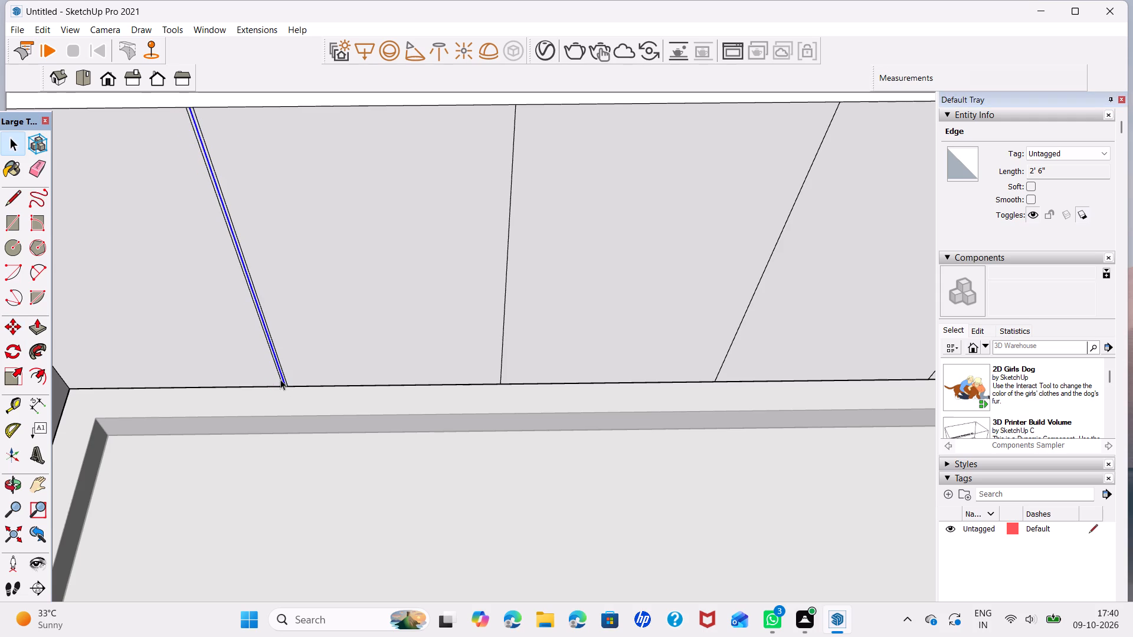
key("Delete")
Copy the seven-panel front's 0.4" gap strip, centred, onto the second division line from the inner corner with the Move tool.
left_click(282, 379)
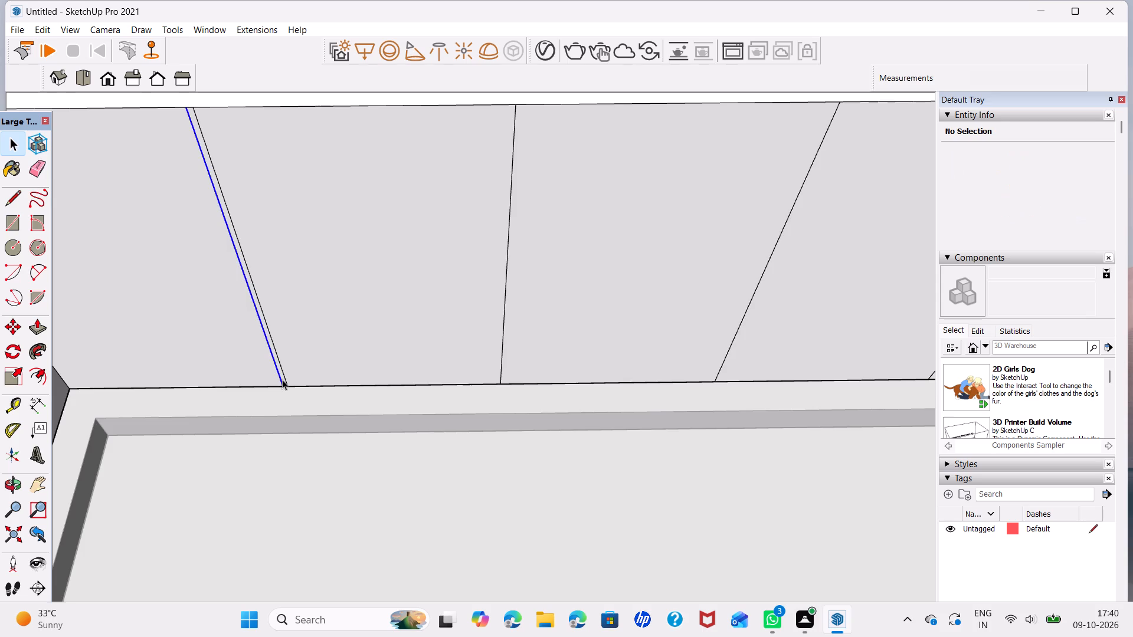
scroll(282, 379, "up", 4)
left_click(282, 379)
left_click(286, 381)
left_click(285, 380)
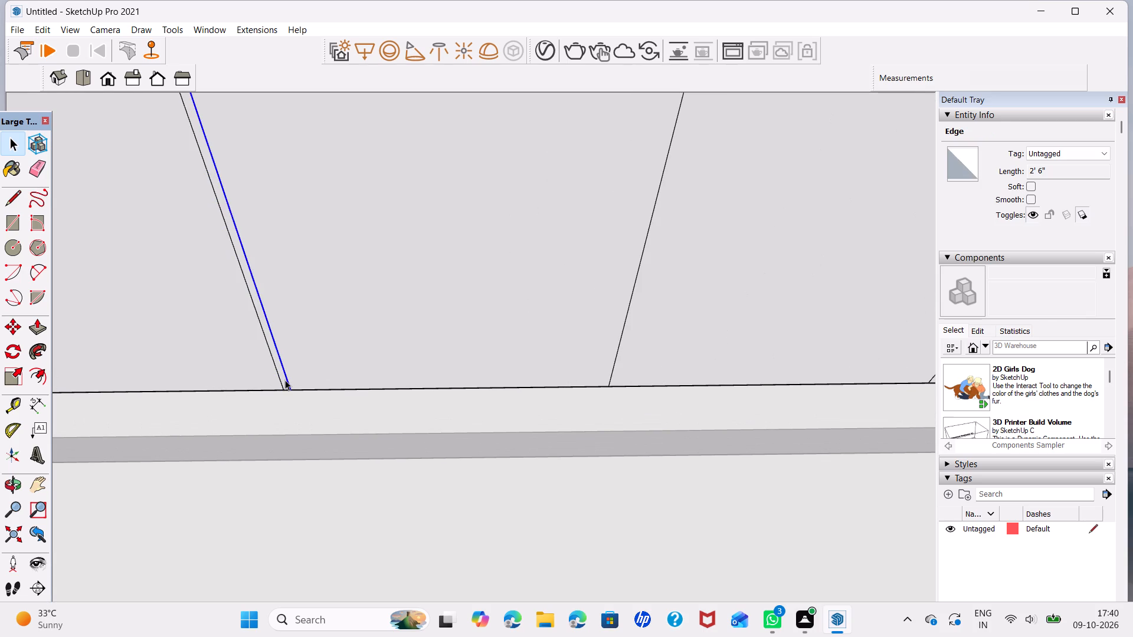
left_click(283, 379)
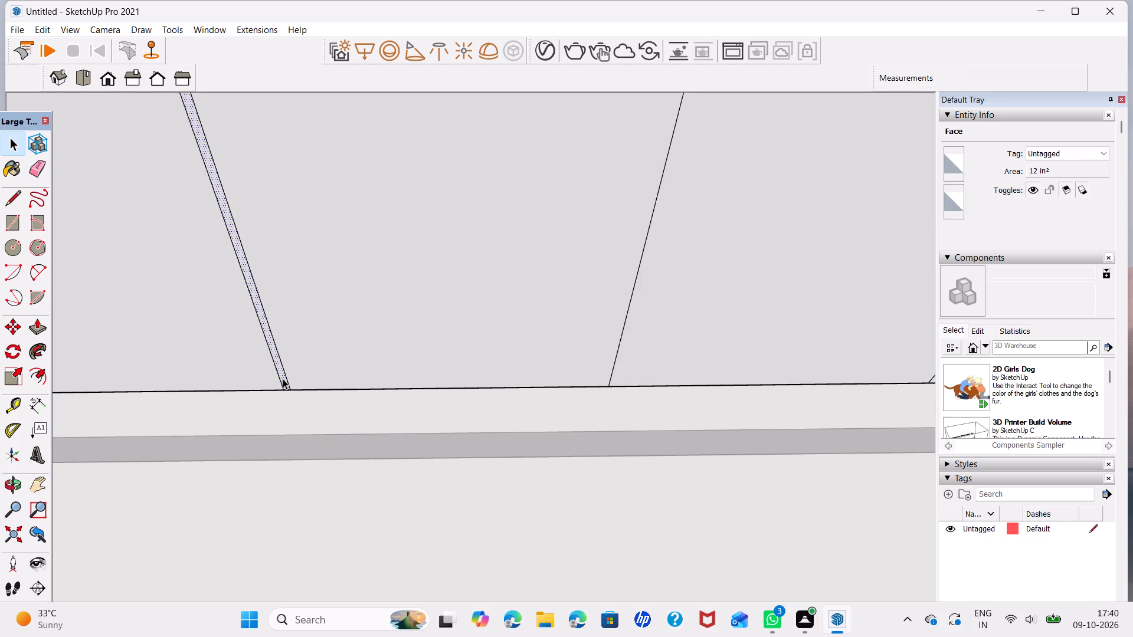
key("m")
key("Return")
scroll(283, 392, "up", 13)
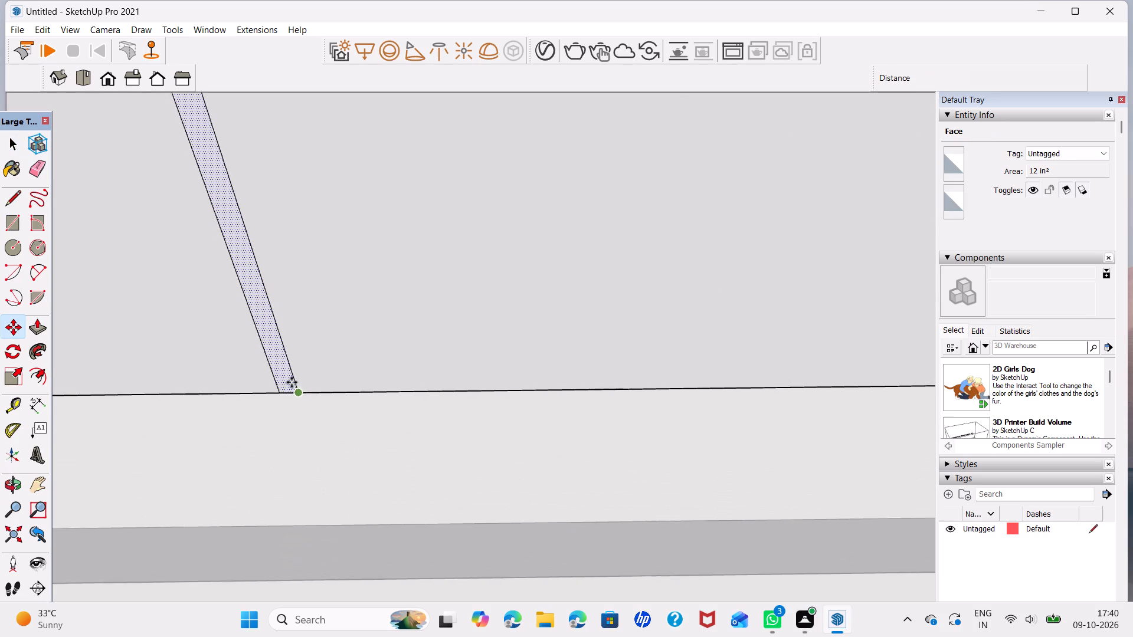
scroll(292, 382, "up", 3)
left_click(290, 402)
scroll(484, 399, "down", 7)
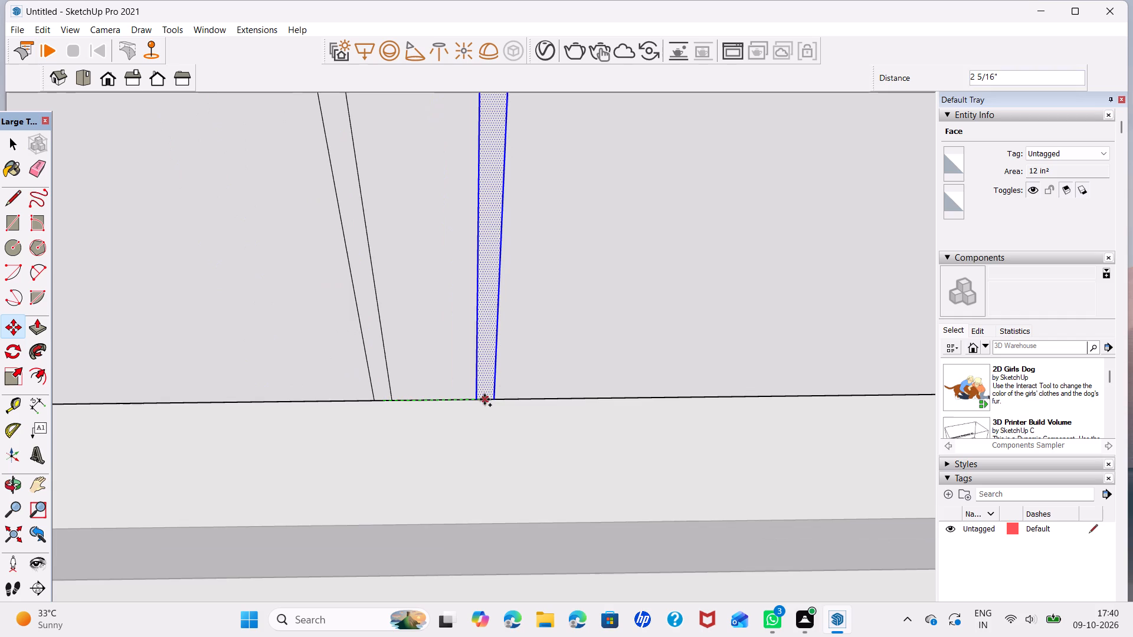
scroll(502, 390, "down", 9)
middle_click_drag(599, 386, 411, 387, "shift")
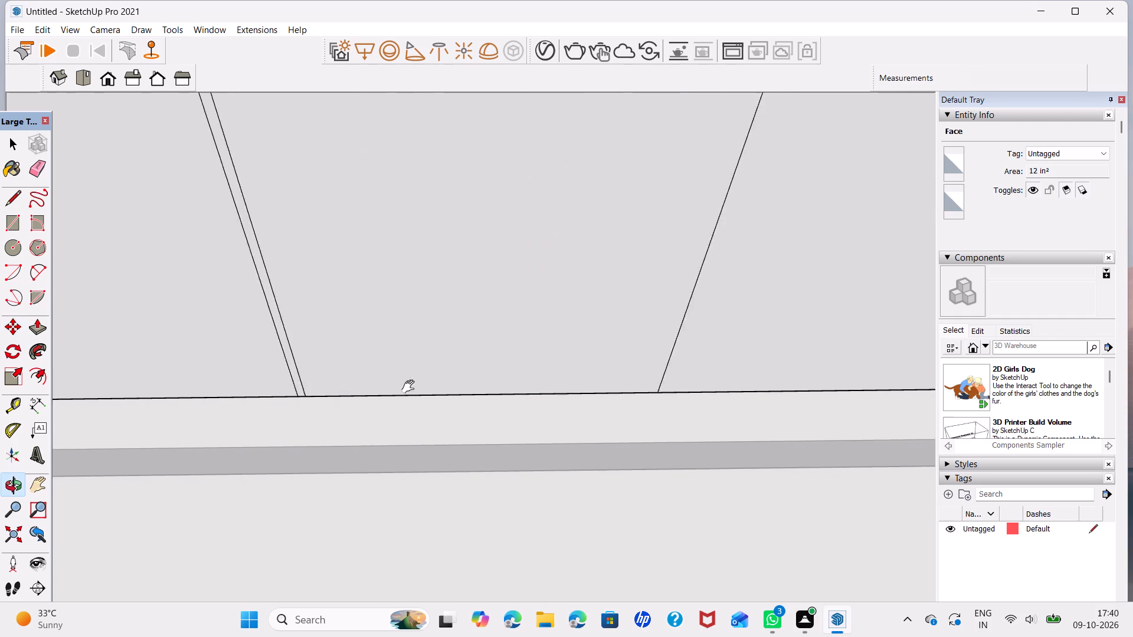
middle_click_drag(411, 387, 150, 372, "shift")
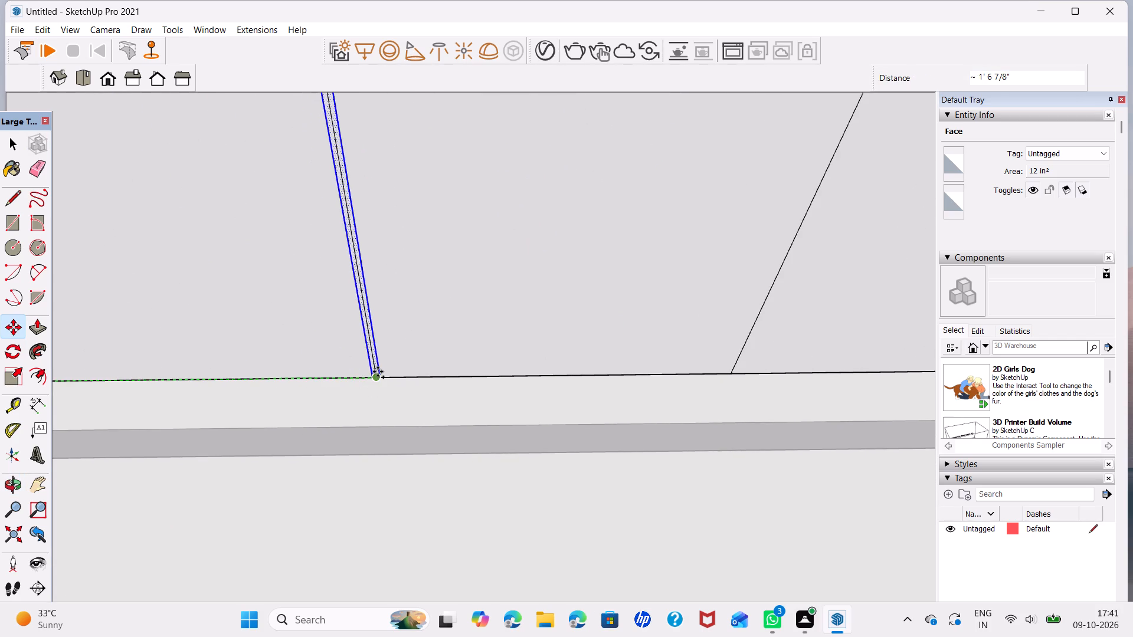
left_click(376, 375)
Copy the gap strip onto the seven-panel front's third, fourth, fifth and sixth division lines from the inner corner, centred on each line.
left_click(376, 375)
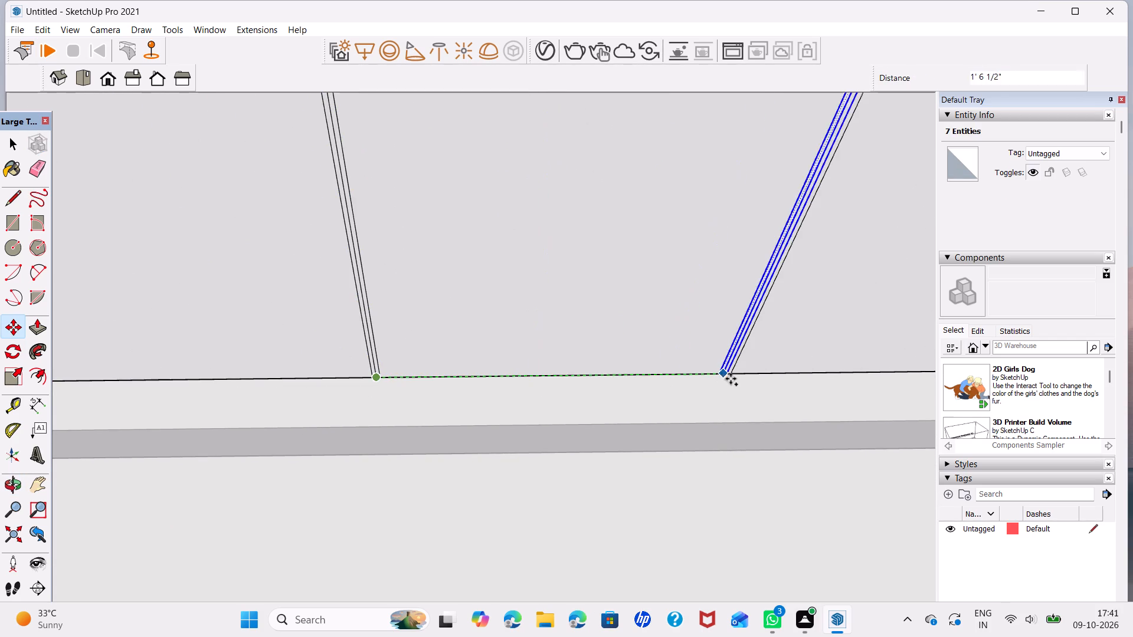
middle_click_drag(732, 366, 322, 361)
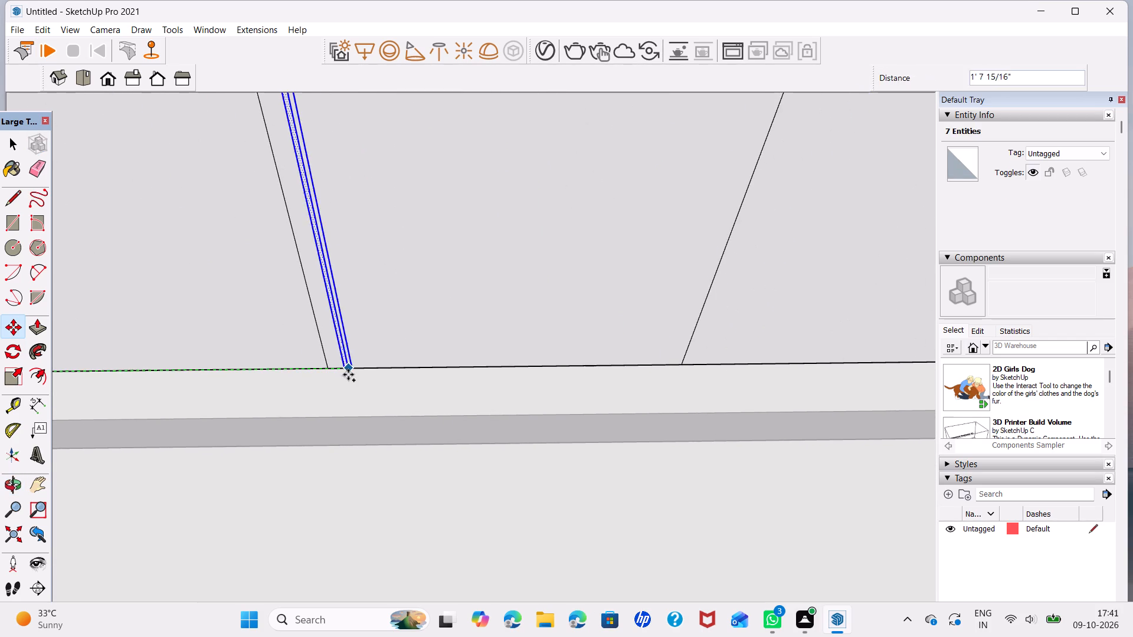
left_click(328, 370)
left_click(328, 370)
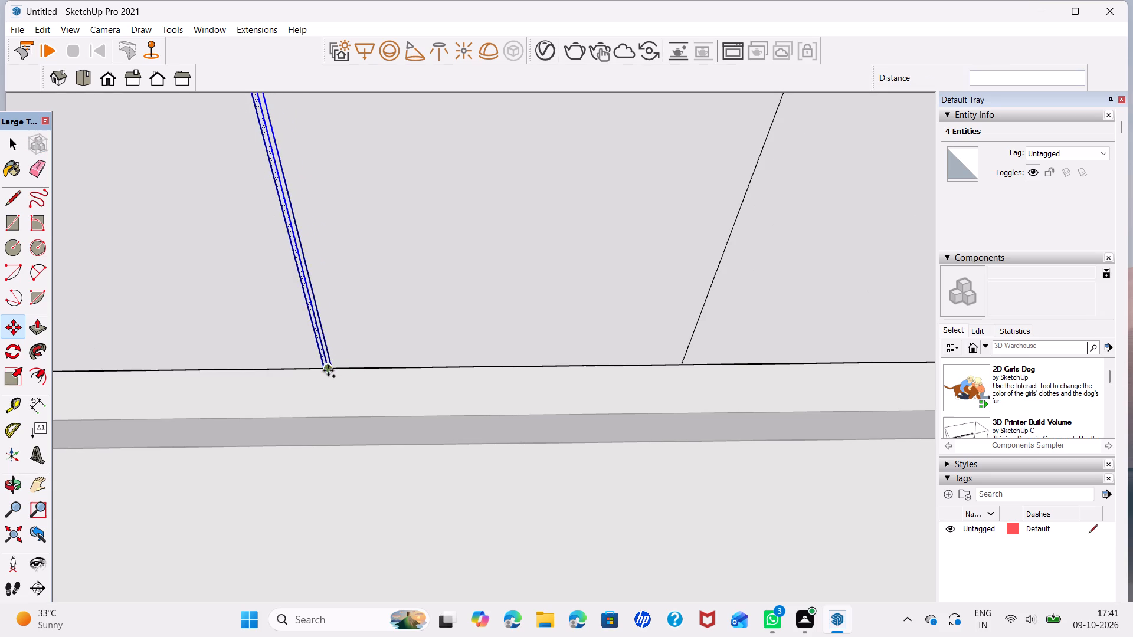
left_click(683, 365)
left_click(682, 363)
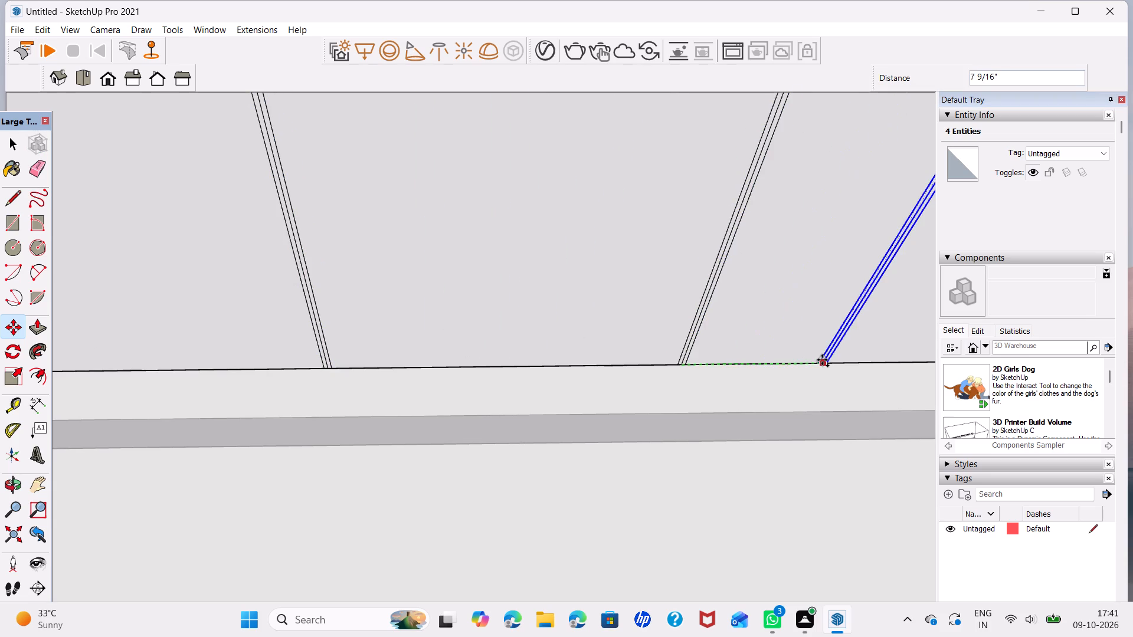
middle_click_drag(822, 360, 54, 375, "shift")
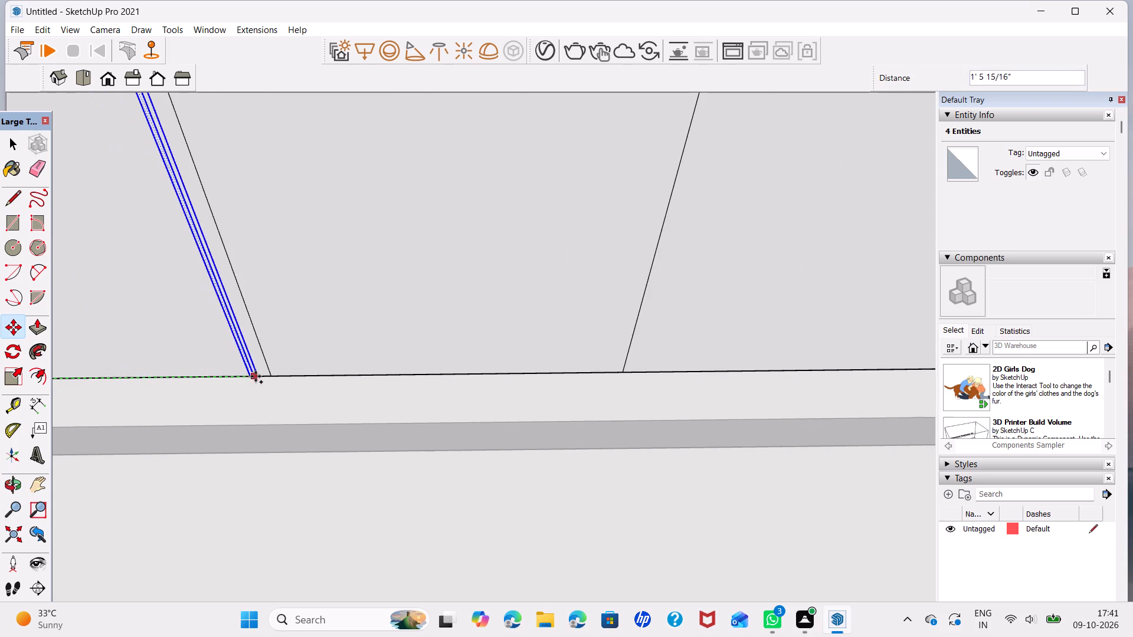
left_click(269, 373)
left_click(268, 372)
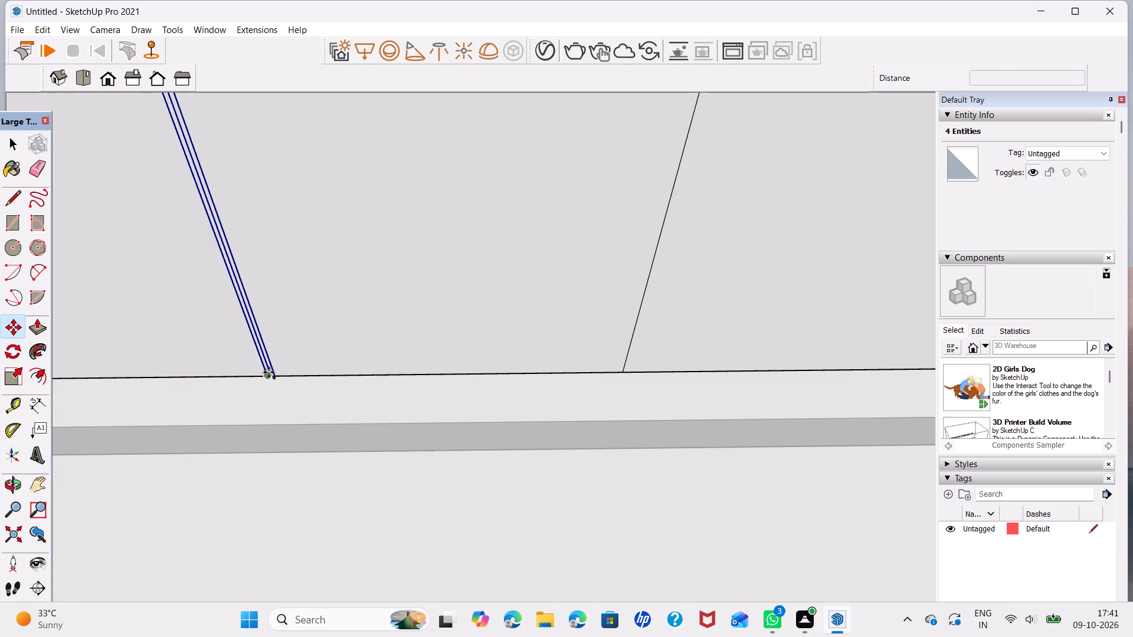
left_click(624, 370)
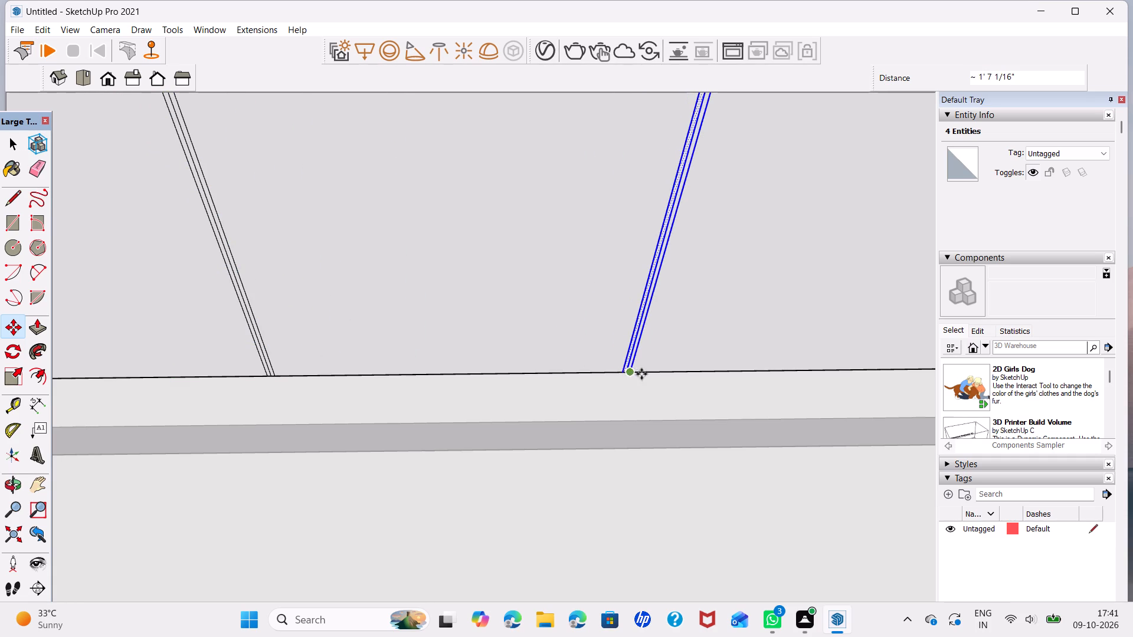
middle_click_drag(635, 372, 380, 350)
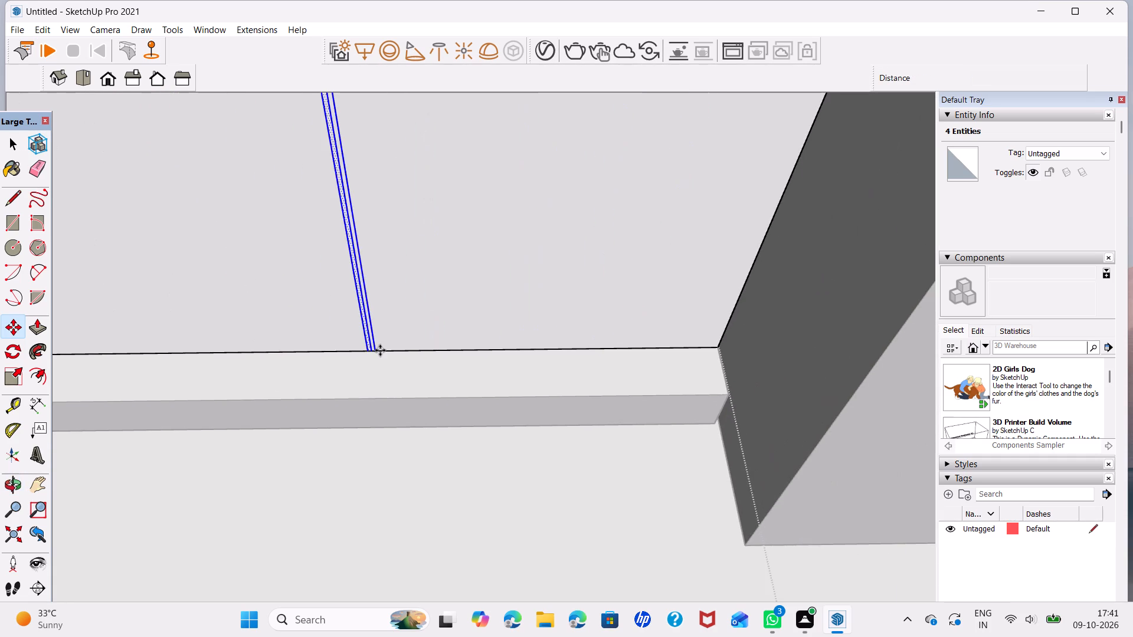
scroll(380, 350, "up", 4)
left_click(369, 352)
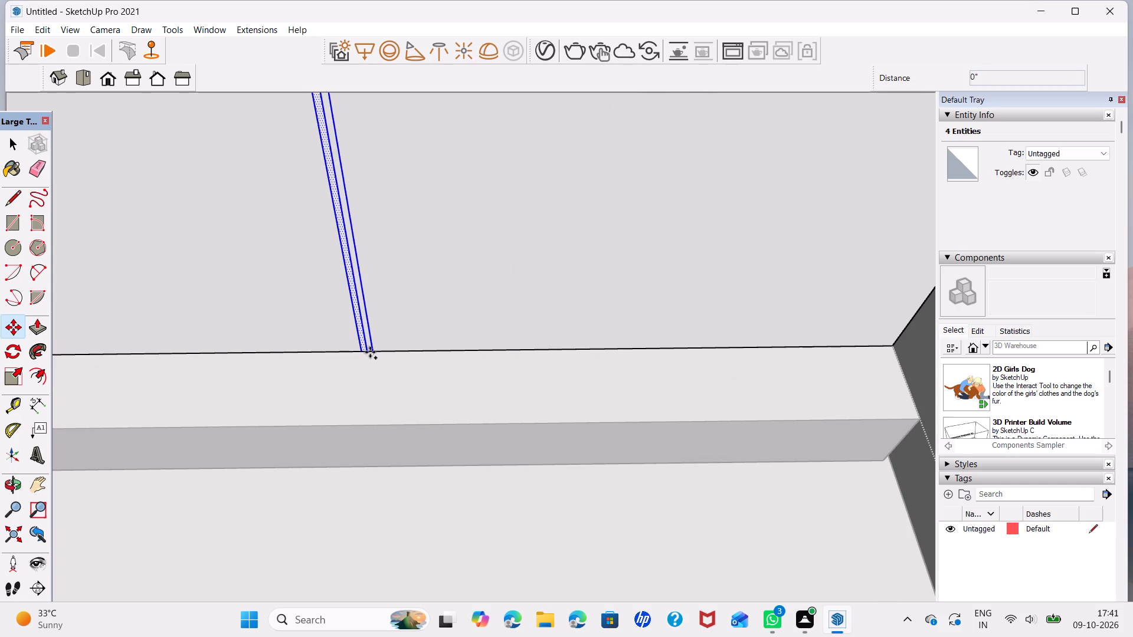
key("space")
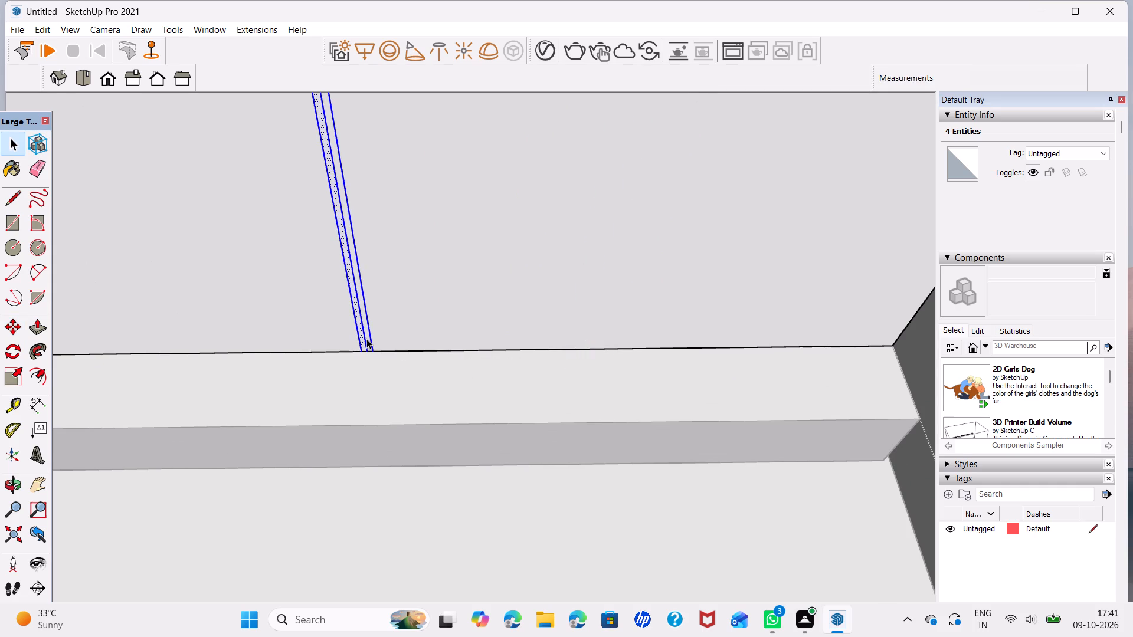
Delete the original middle lines inside the sixth, fifth and fourth gap strips of the seven-panel front.
left_click(365, 337)
key("Delete")
scroll(98, 331, "down", 5)
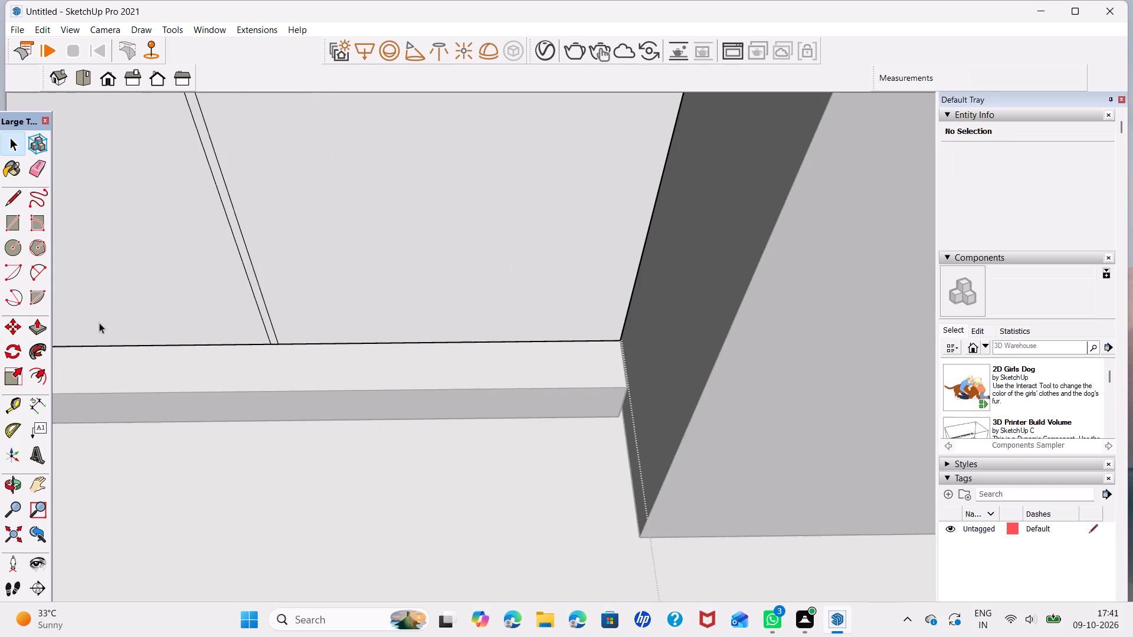
middle_click_drag(125, 318, 822, 313)
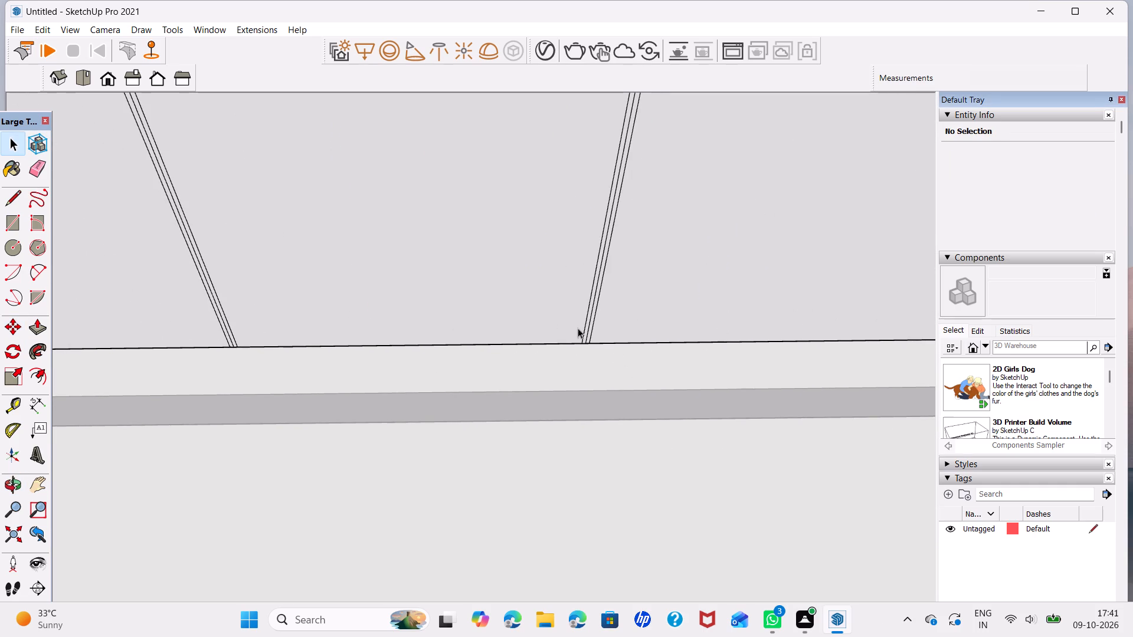
left_click(587, 336)
key("Delete")
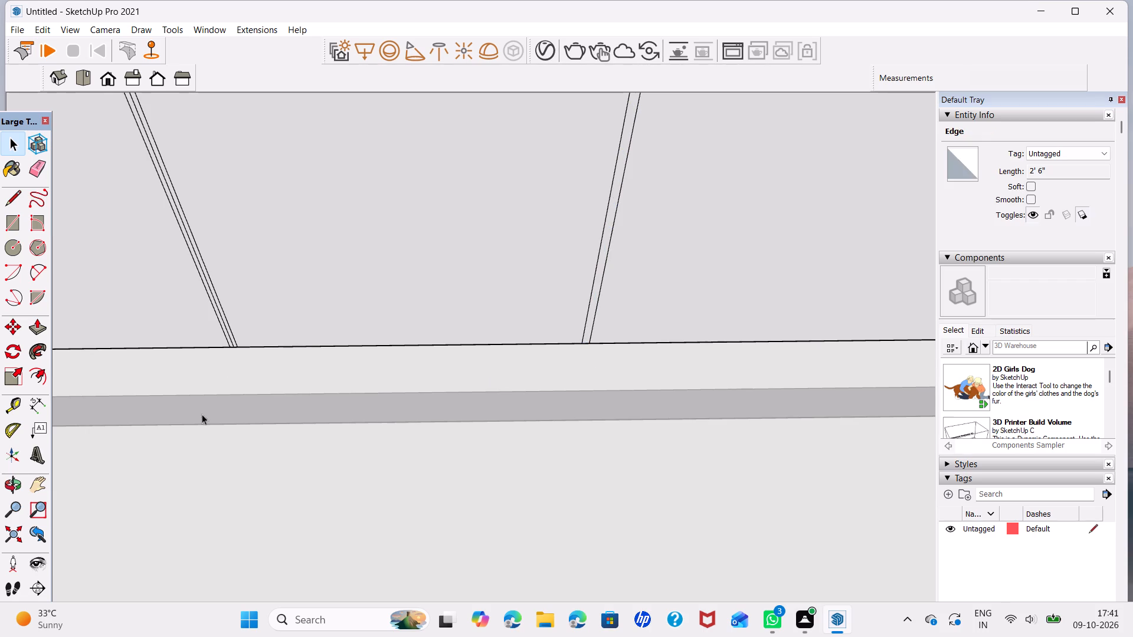
left_click(231, 341)
key("Delete")
Delete the original middle lines inside the third and second gap strips from the inner corner.
scroll(231, 344, "down", 5)
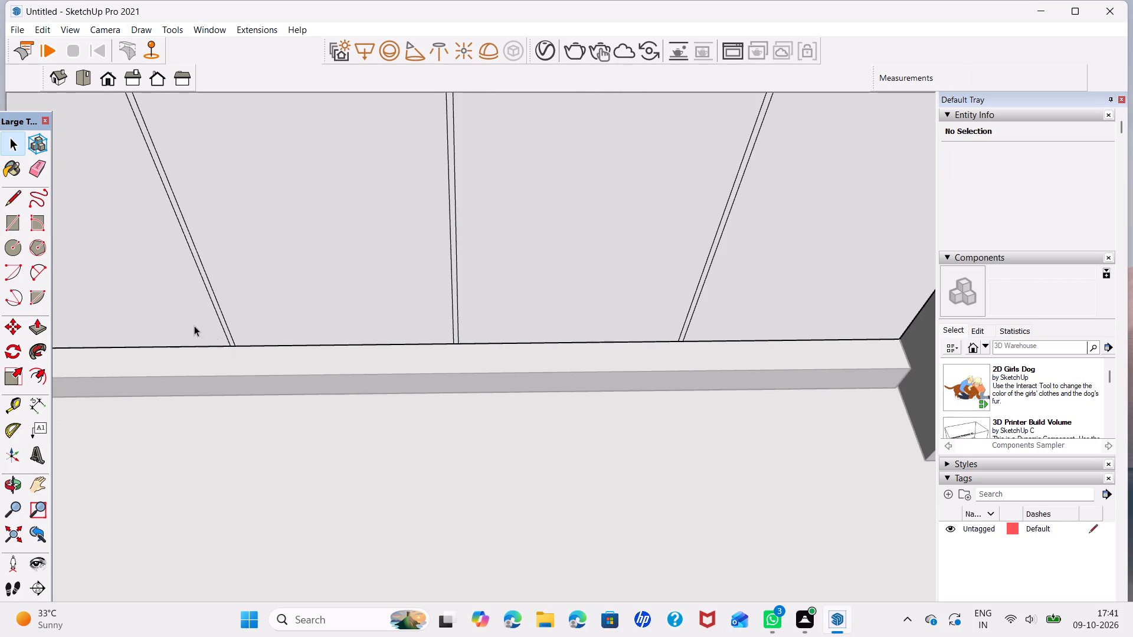
middle_click_drag(194, 326, 719, 326, "shift")
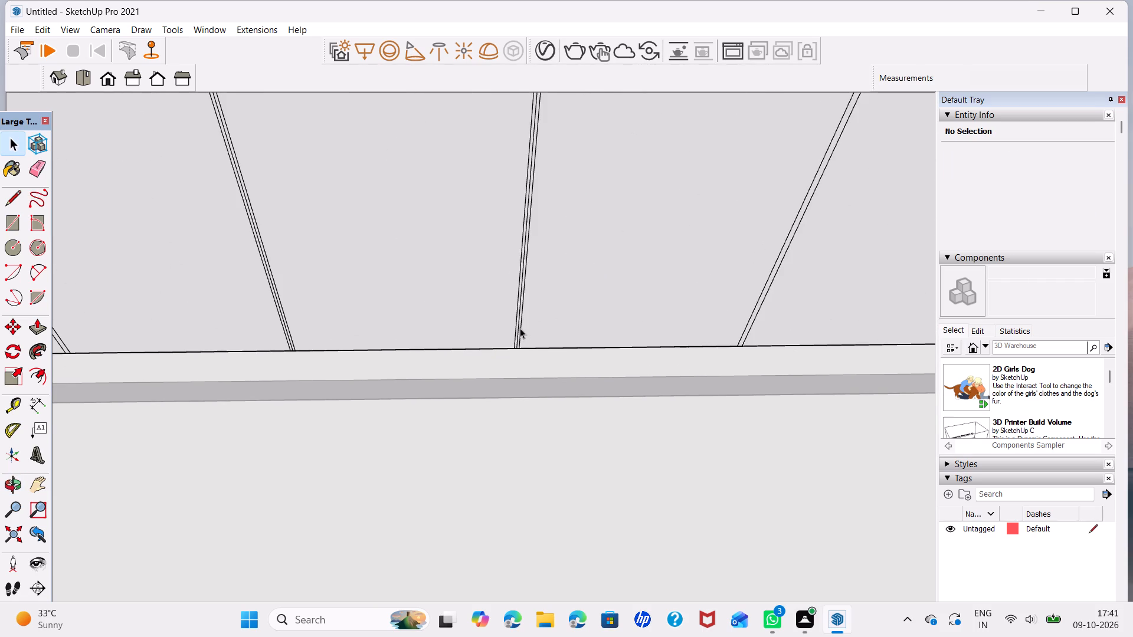
left_click(519, 326)
key("Delete")
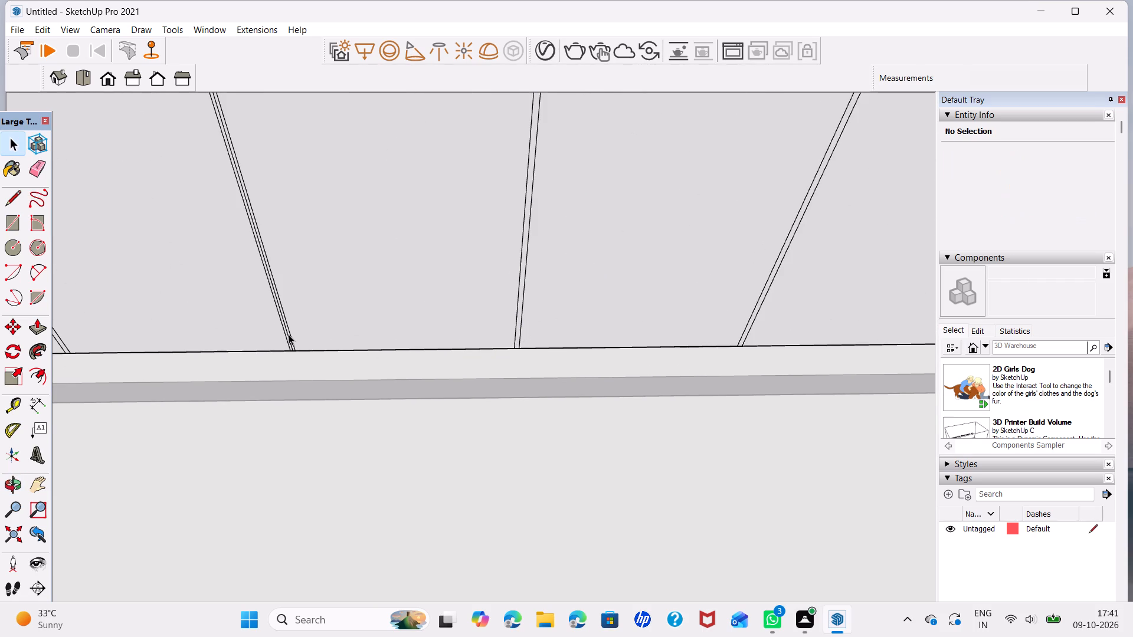
left_click(289, 336)
key("Delete")
key("ctrl+z")
left_click(287, 334)
key("Delete")
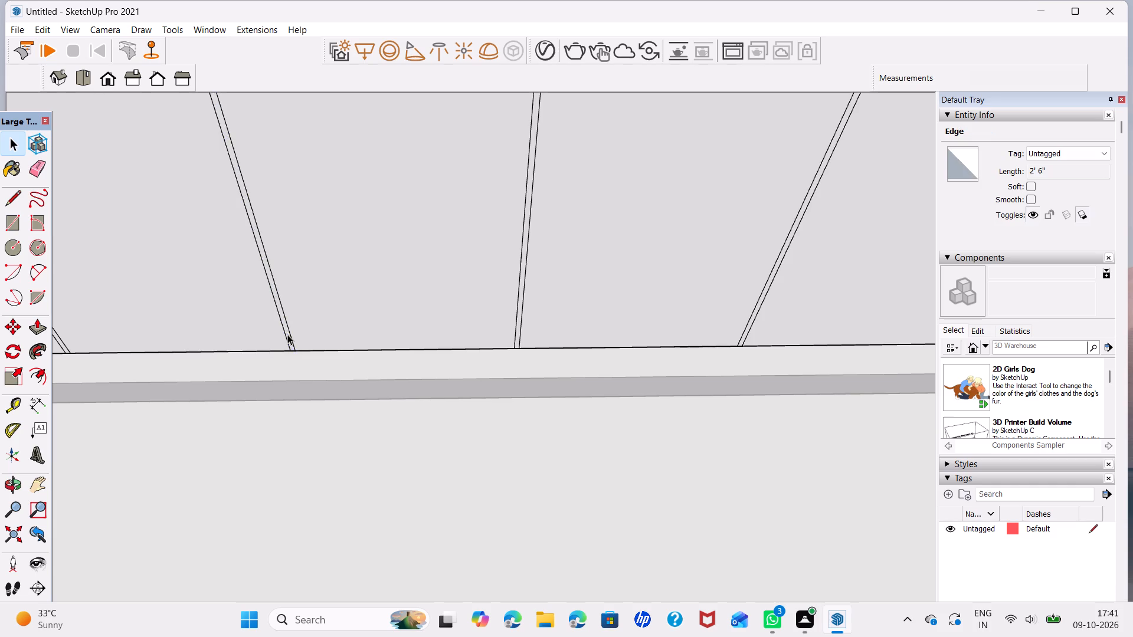
Push the seven-panel front's gap strip nearest the inner corner 0.5" into the counter with the Push/Pull tool.
scroll(237, 316, "down", 5)
middle_click_drag(143, 343, 230, 359)
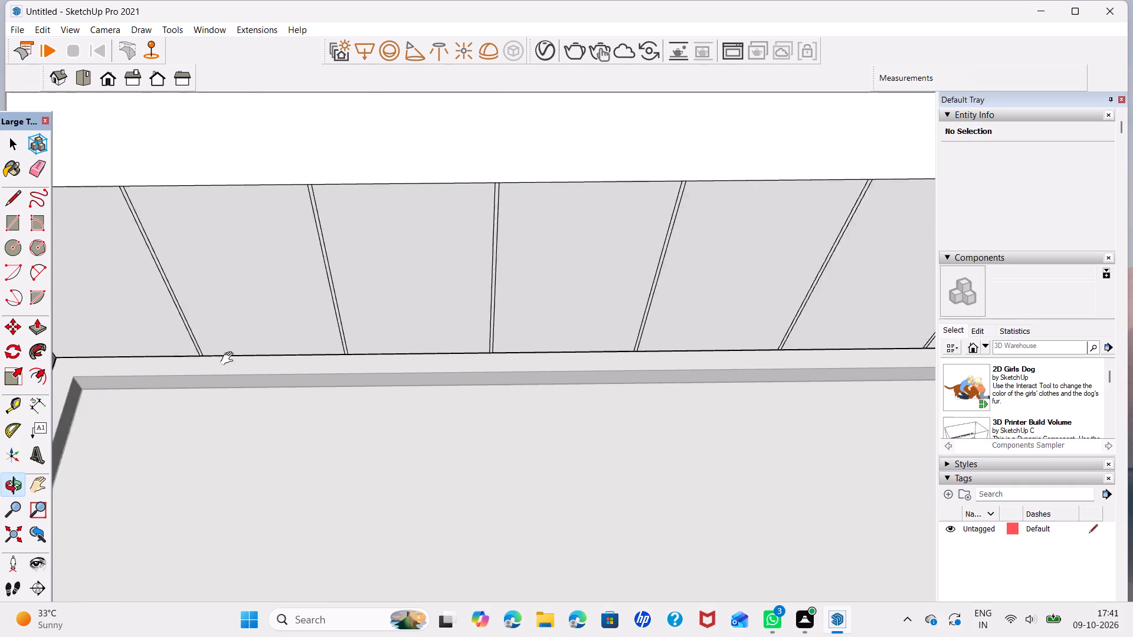
middle_click_drag(230, 359, 305, 354)
key("p")
scroll(287, 341, "up", 3)
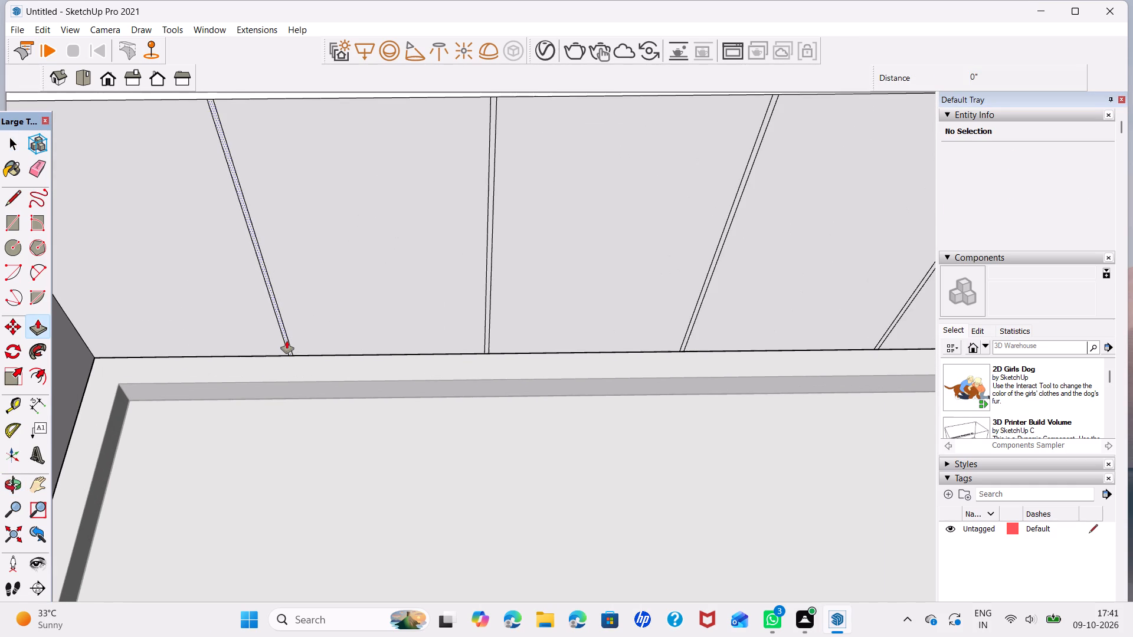
triple_click(287, 341)
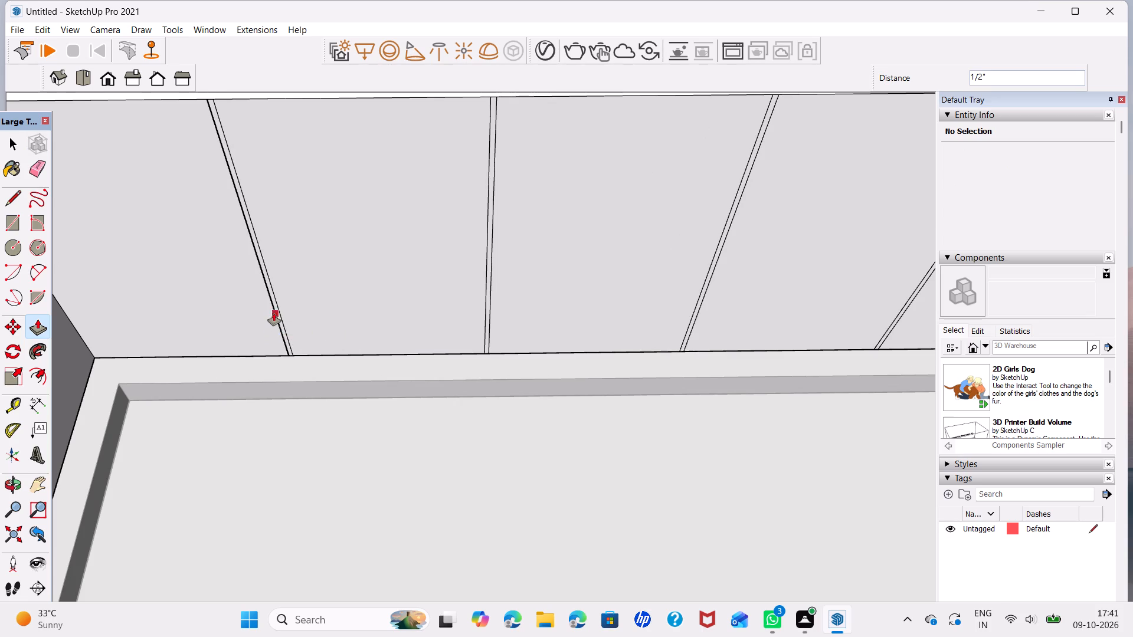
Push the second and third gap strips from the inner corner 0.5" into the counter.
key("space")
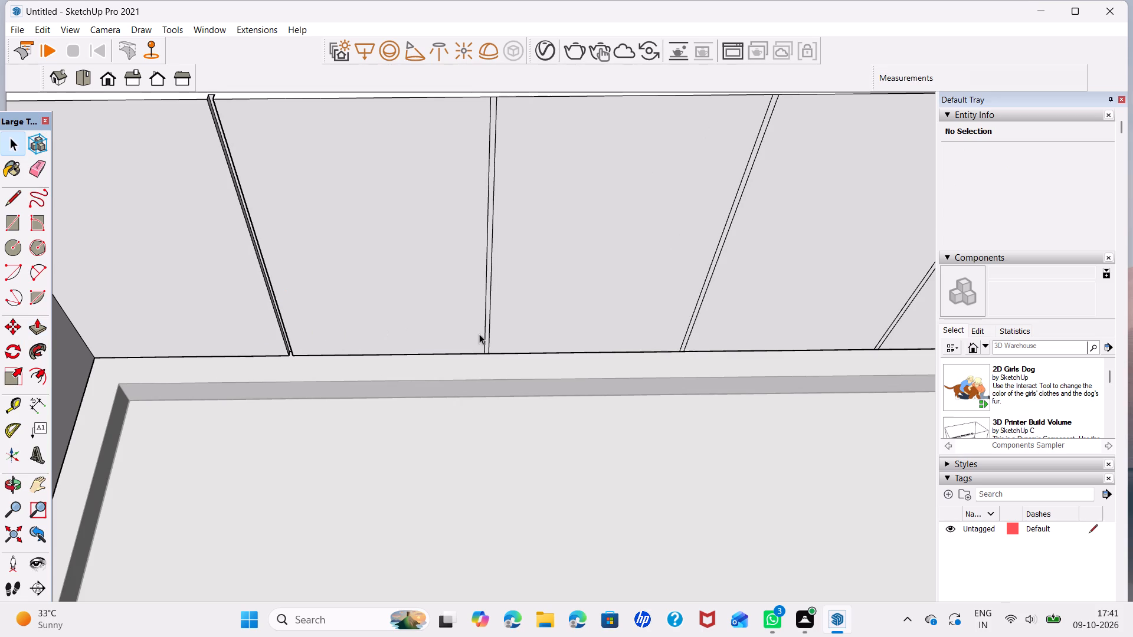
key("p")
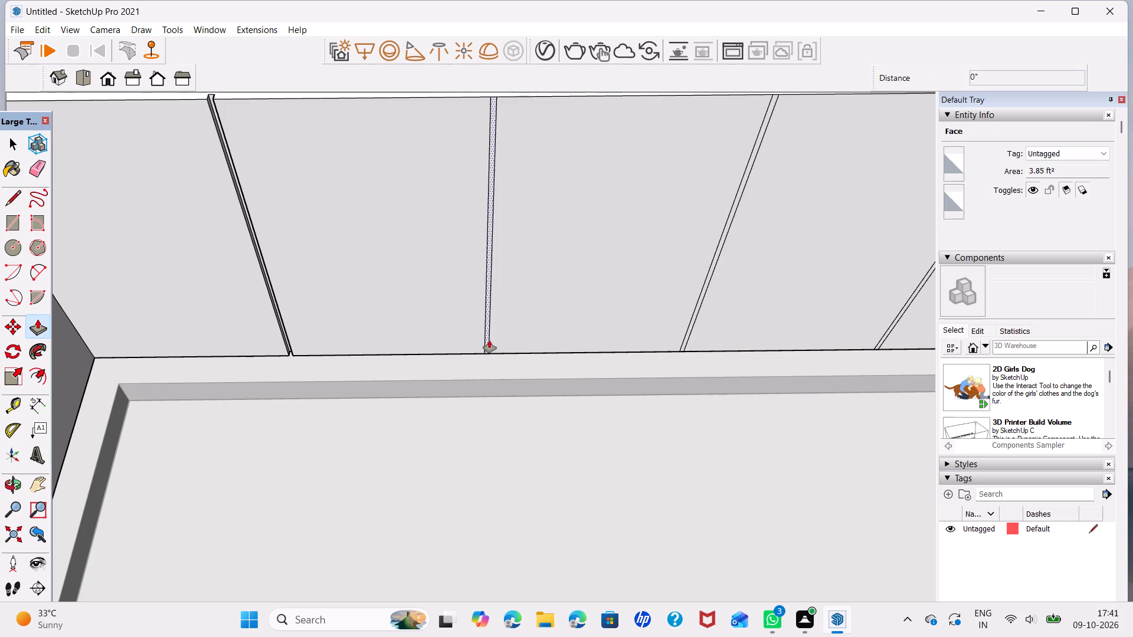
double_click(489, 340)
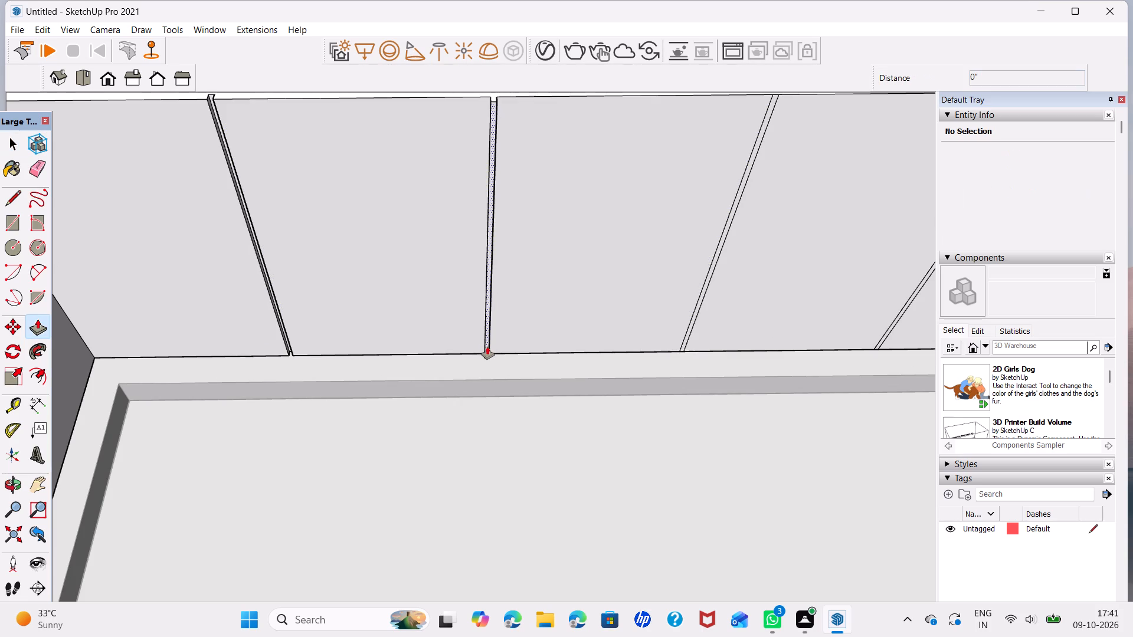
key("ctrl+z")
left_click(487, 352)
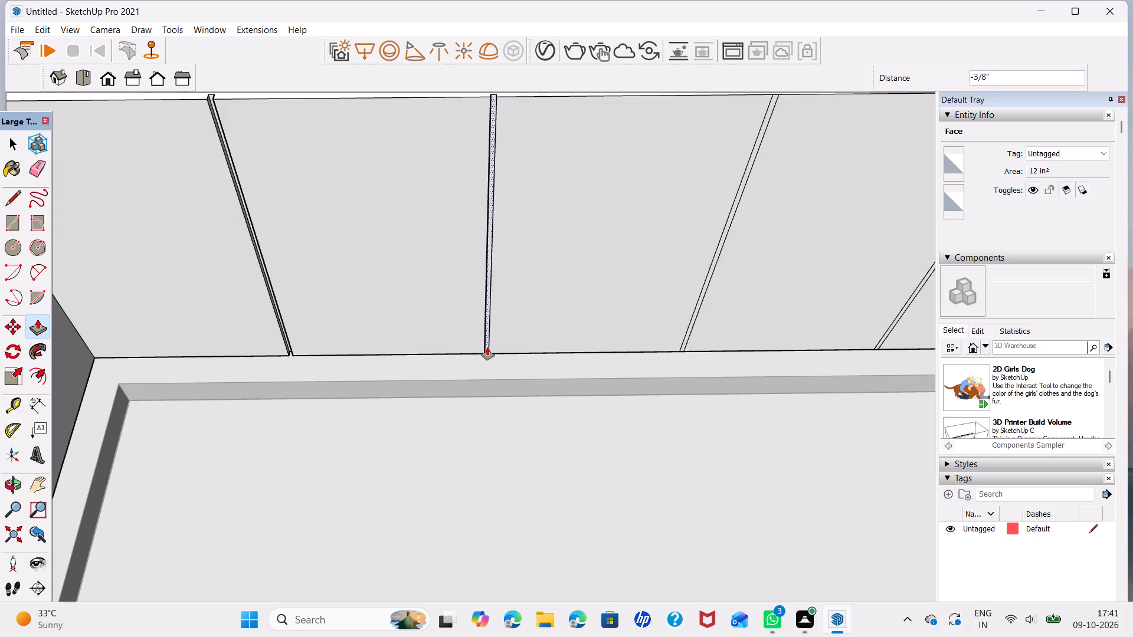
type("0.5")
key("Return")
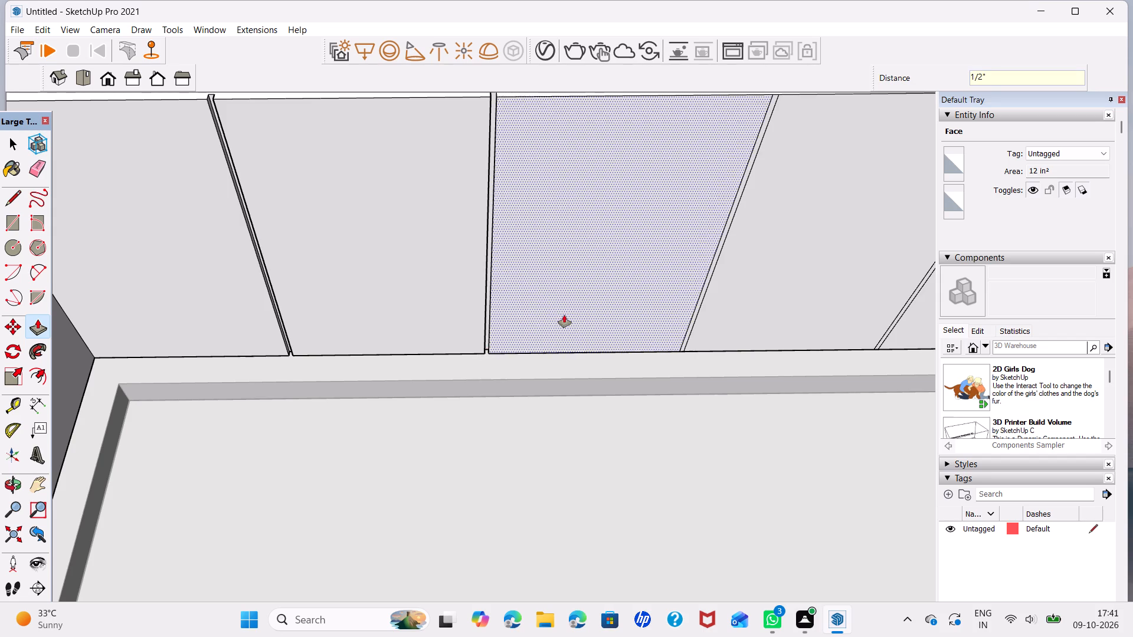
scroll(564, 315, "down", 1)
middle_click_drag(577, 304, 325, 436, "shift")
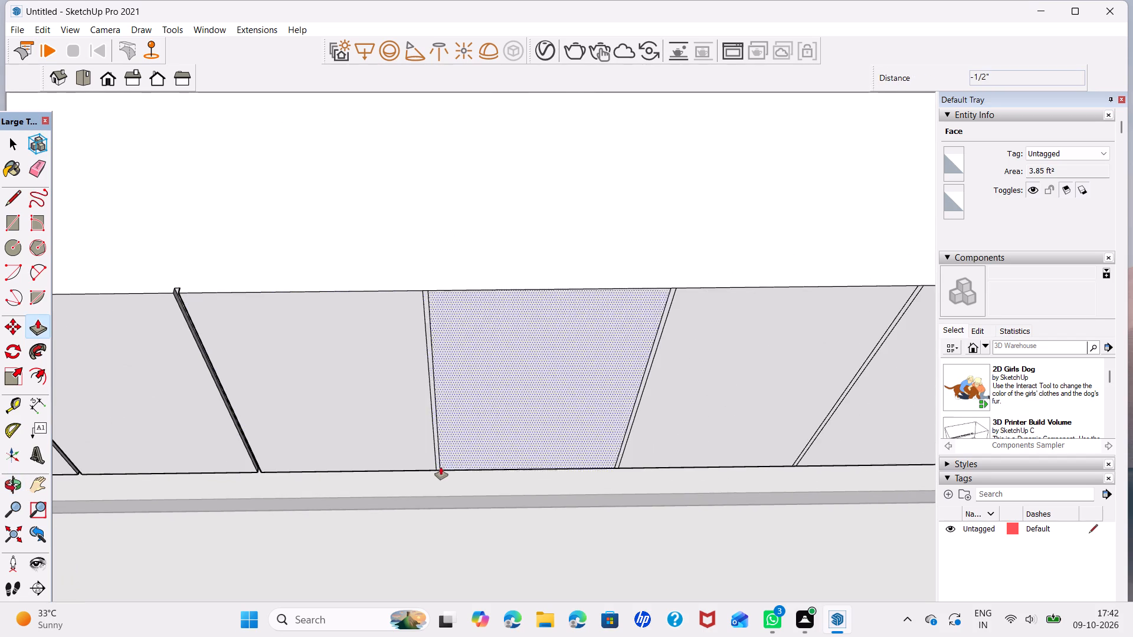
double_click(437, 464)
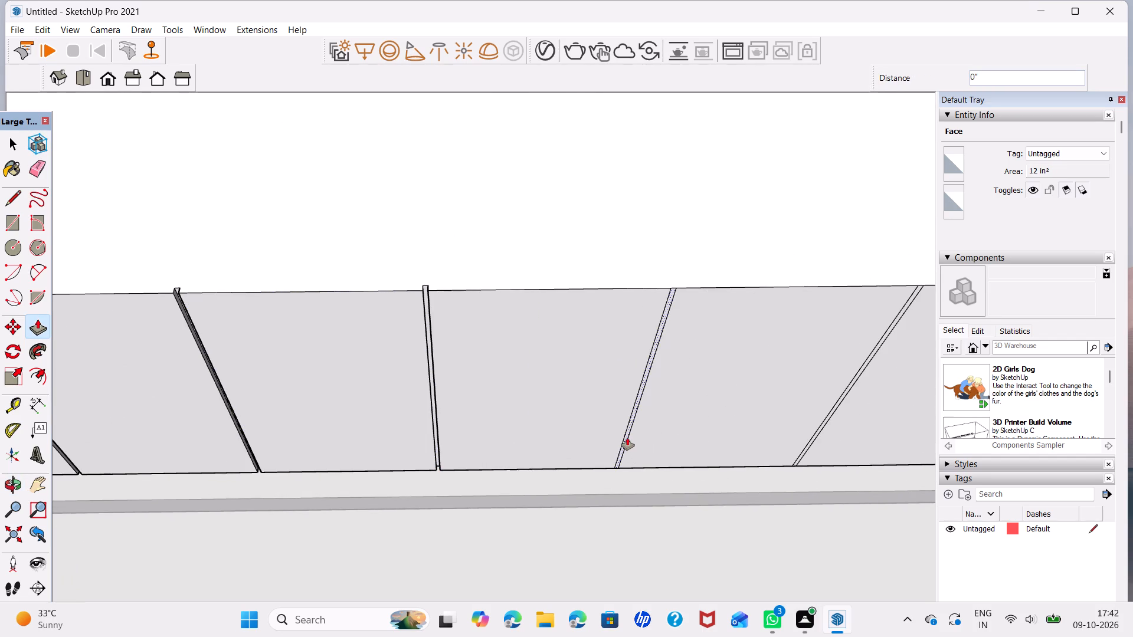
Push the seven-panel front's fourth, fifth and sixth gap strips from the inner corner 0.5" into the counter and close its group.
double_click(627, 438)
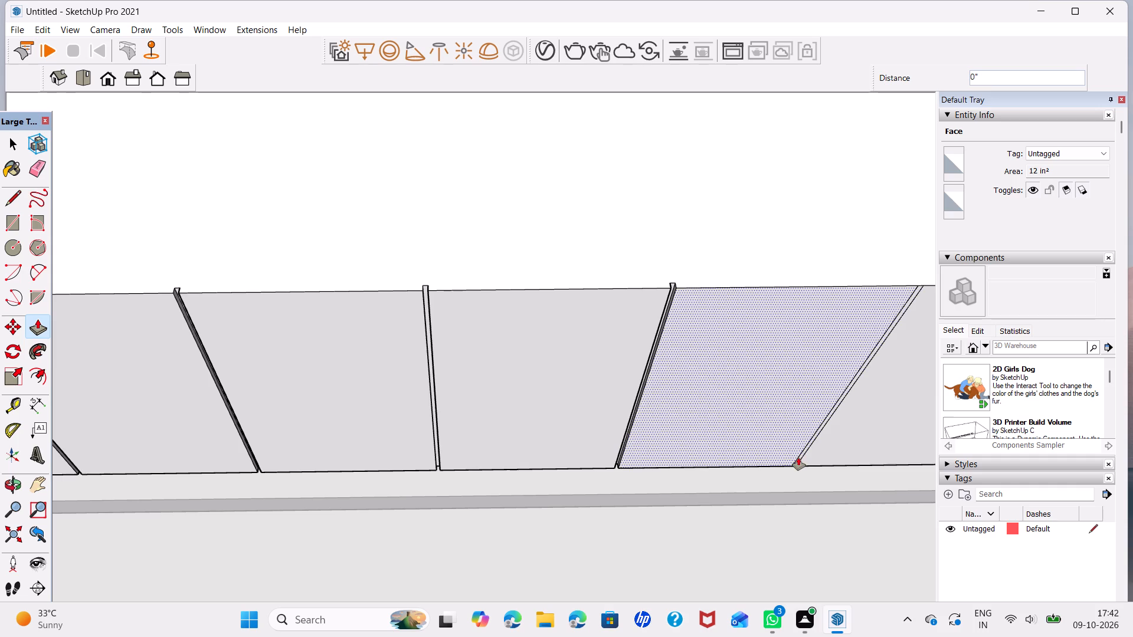
double_click(800, 461)
scroll(800, 461, "down", 3)
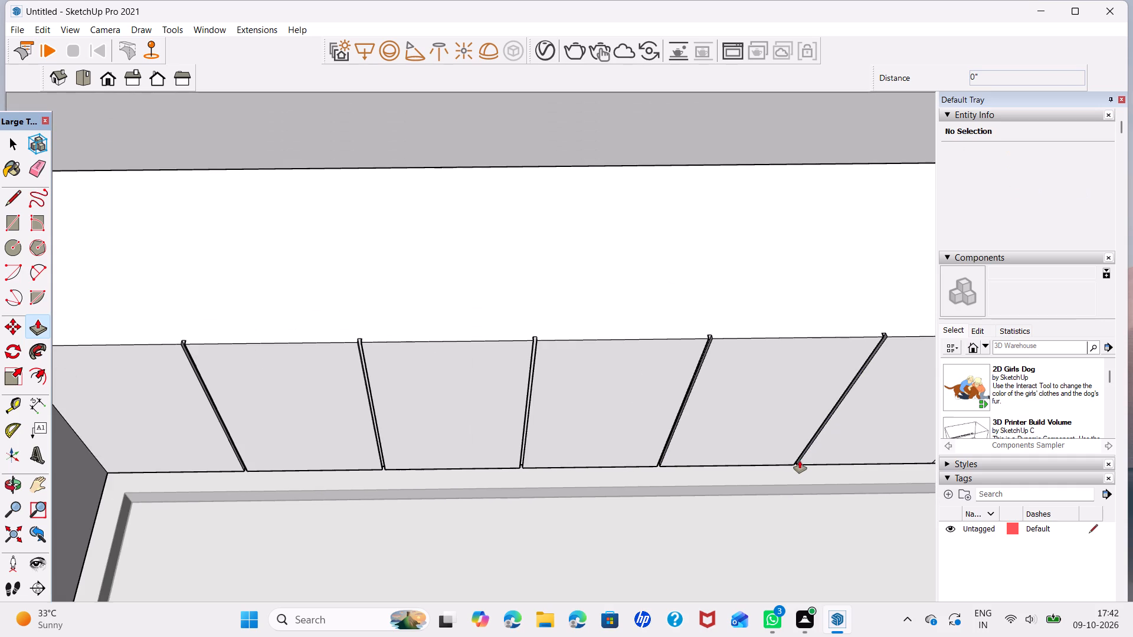
middle_click_drag(799, 460, 471, 498)
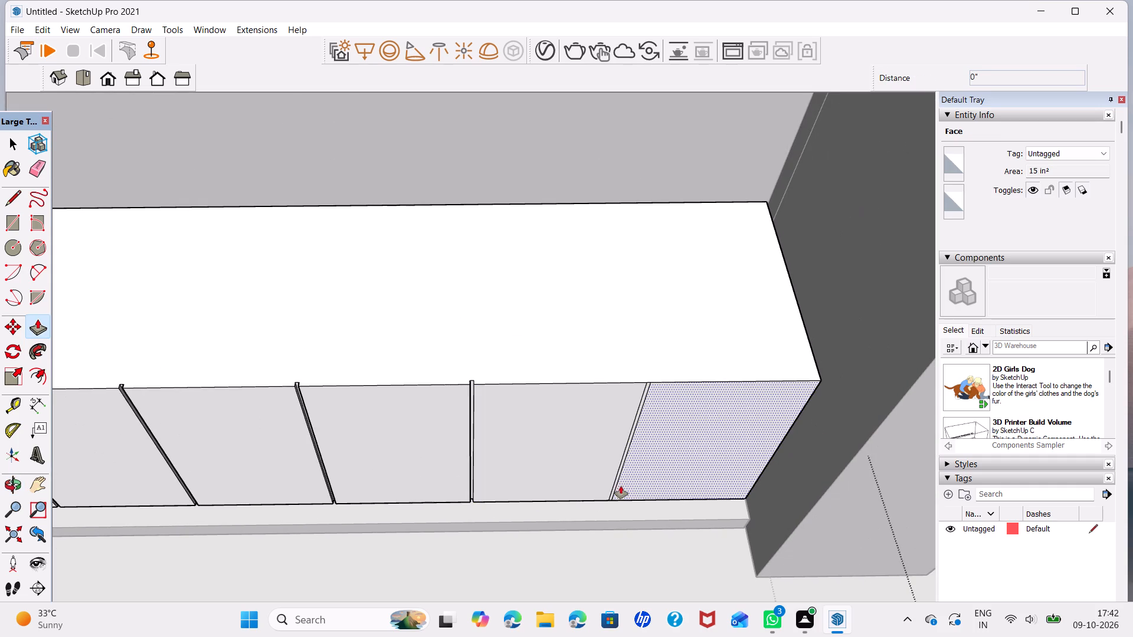
double_click(616, 481)
key("space")
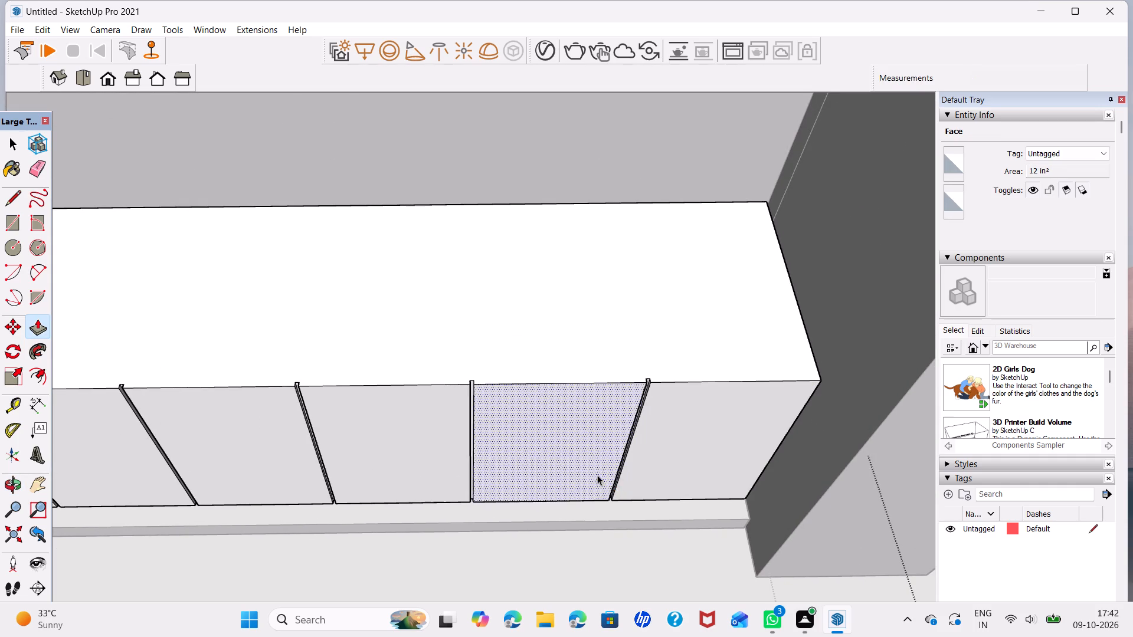
scroll(562, 461, "down", 6)
middle_click_drag(541, 524, 84, 472)
scroll(197, 445, "down", 1)
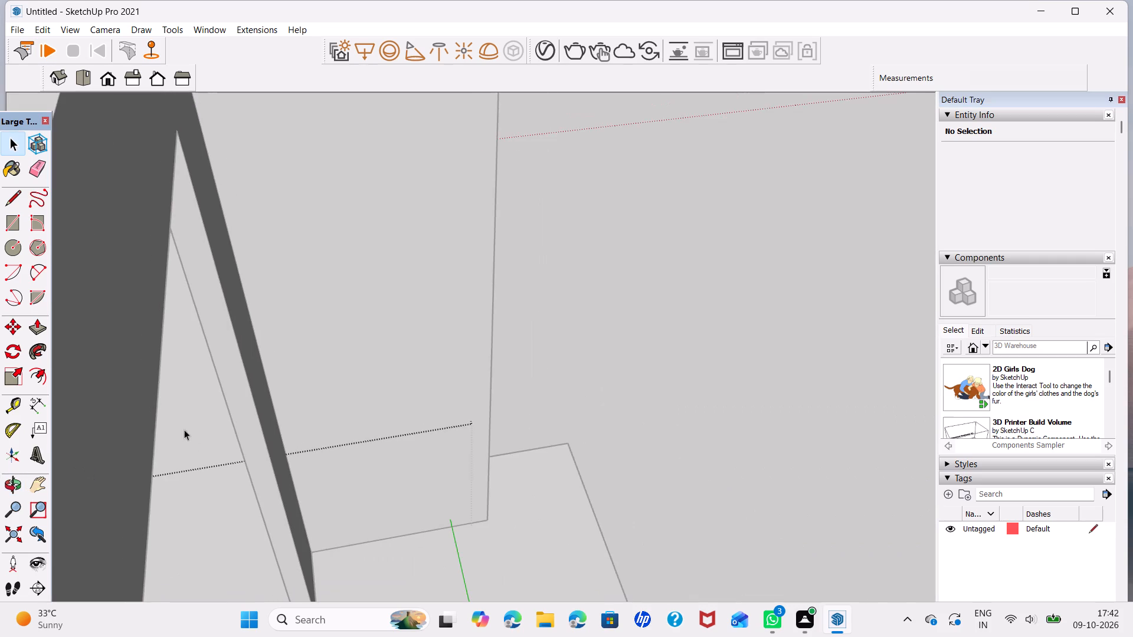
scroll(202, 417, "down", 1)
left_click(0, 533)
left_click(11, 531)
scroll(199, 427, "down", 1)
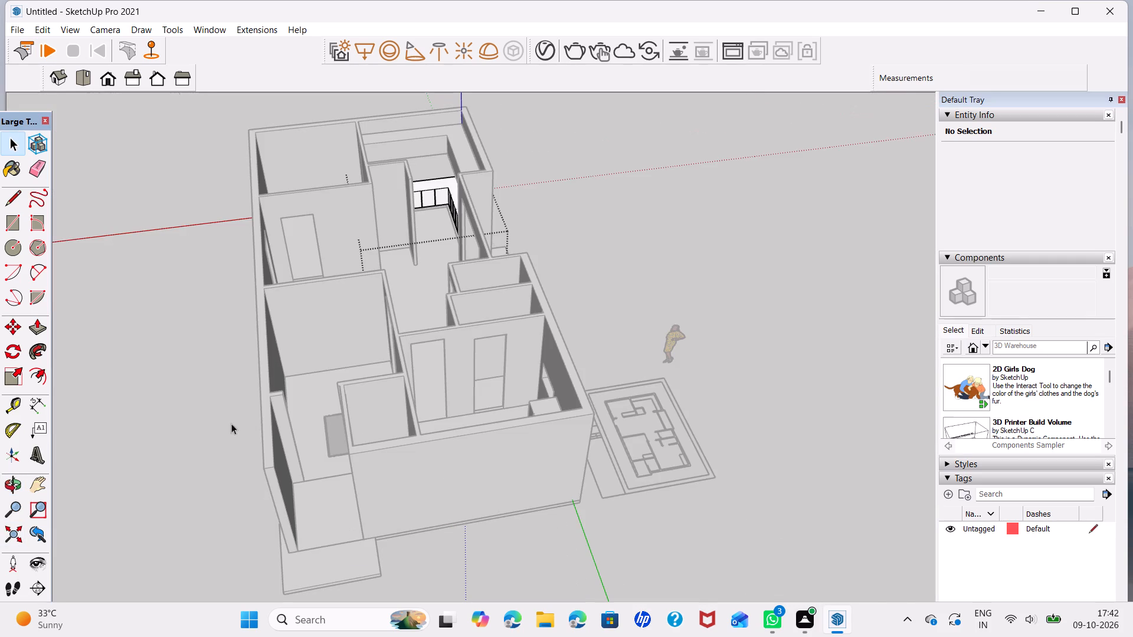
left_click(655, 185)
Open the upper unit's group and divide its shorter front into six equal panels with arrayed copies of the end edge.
scroll(430, 188, "up", 4)
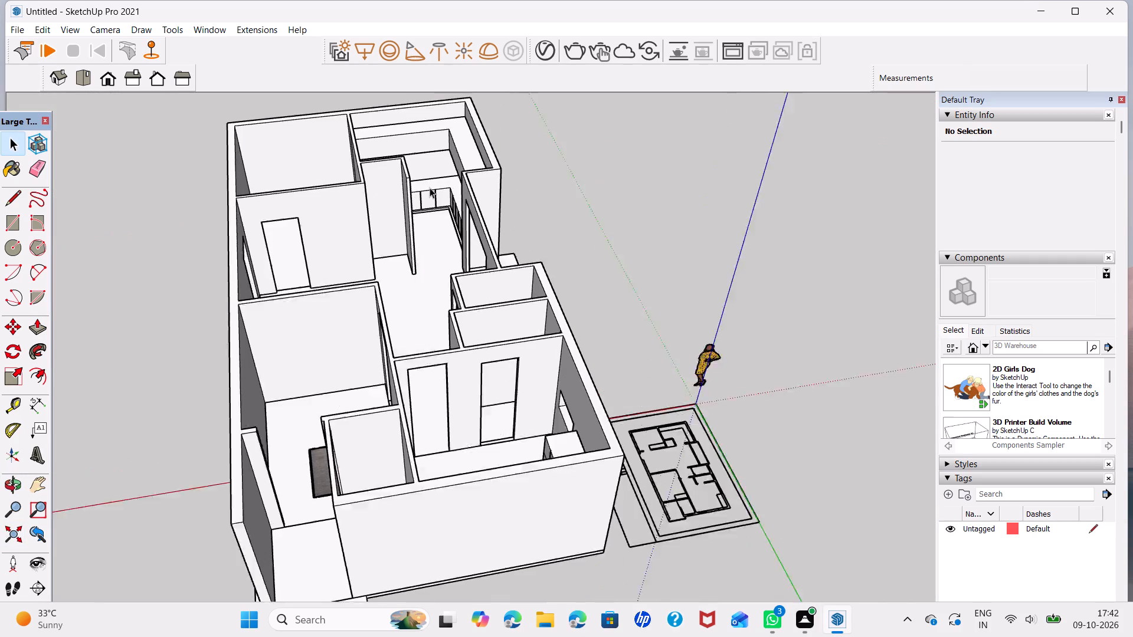
middle_click_drag(425, 206, 477, 426, "shift")
scroll(458, 367, "up", 8)
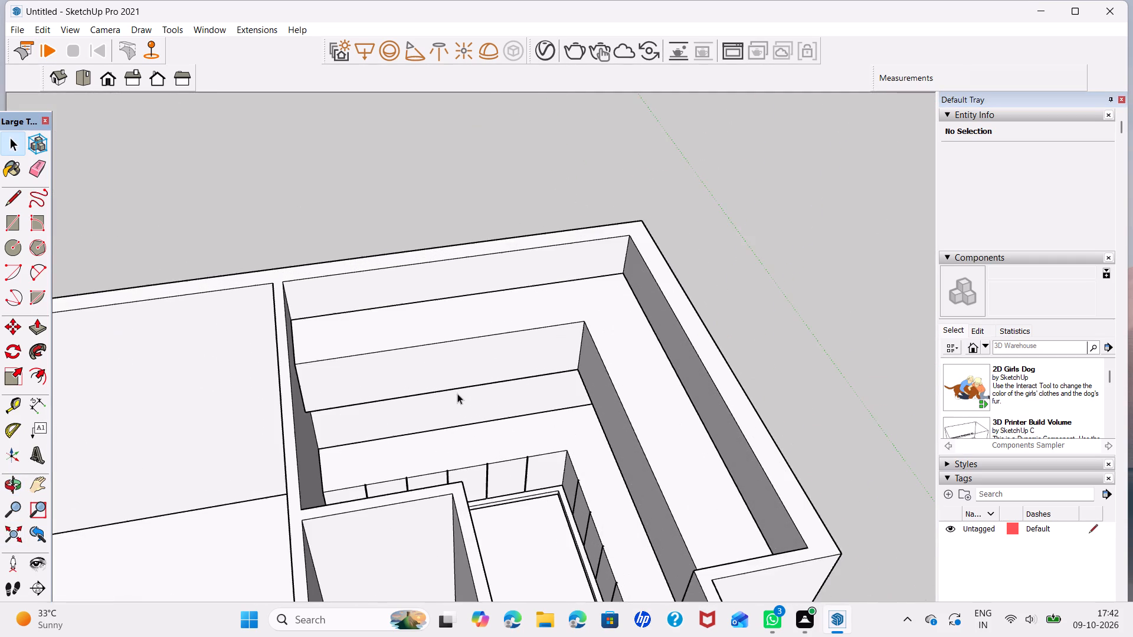
middle_click_drag(500, 454, 391, 433)
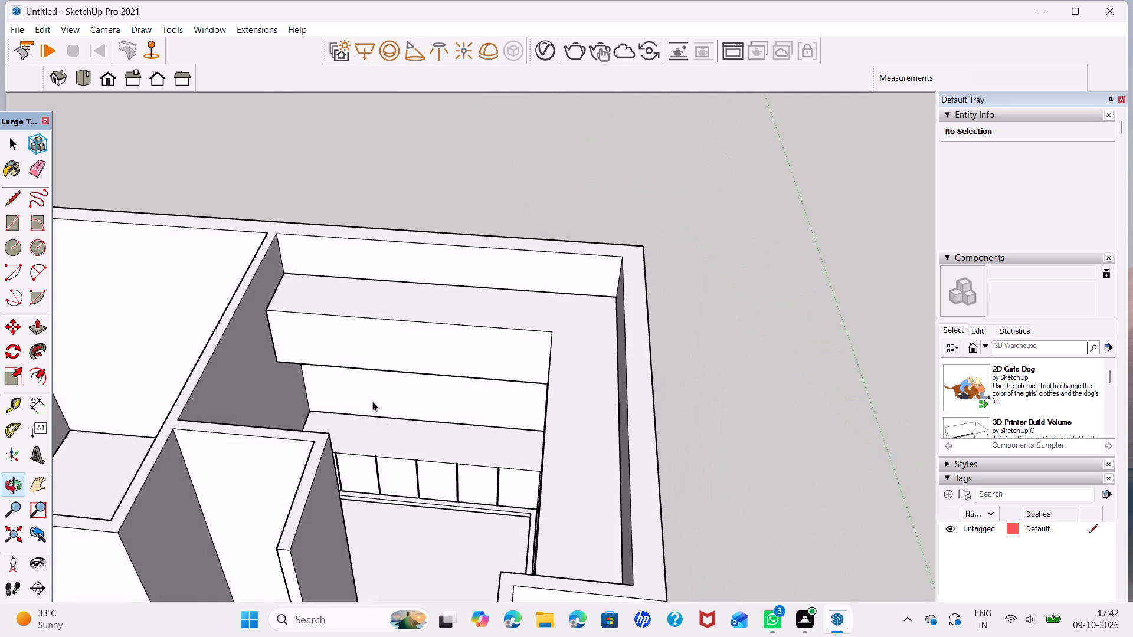
scroll(281, 336, "up", 3)
middle_click_drag(400, 382, 553, 384)
middle_click_drag(424, 445, 214, 485)
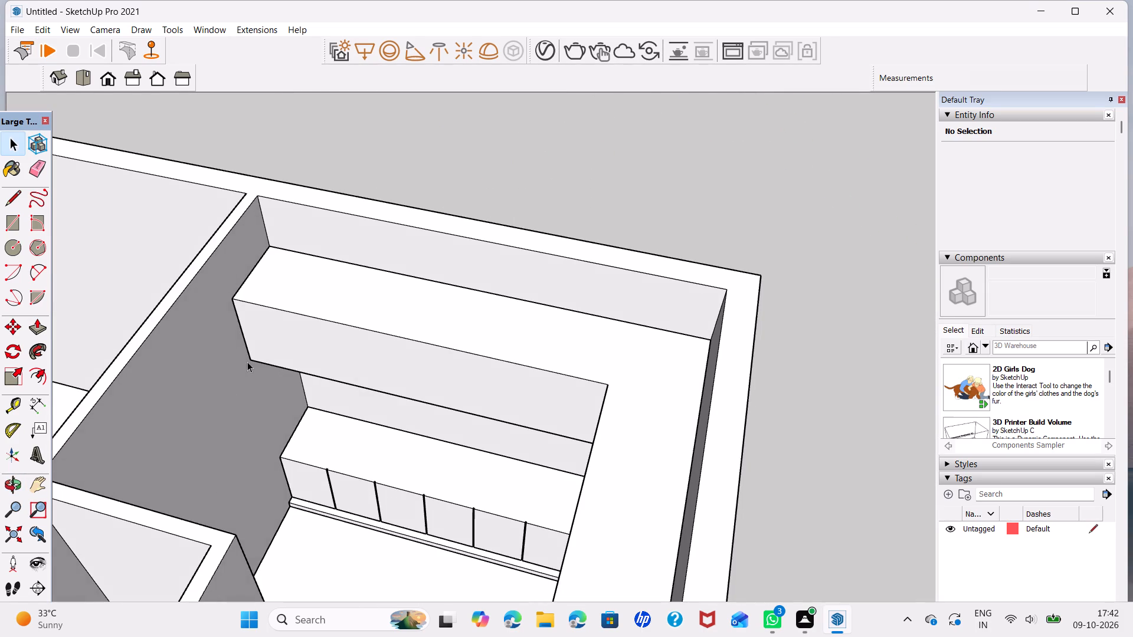
left_click(248, 352)
middle_click_drag(336, 422, 451, 359)
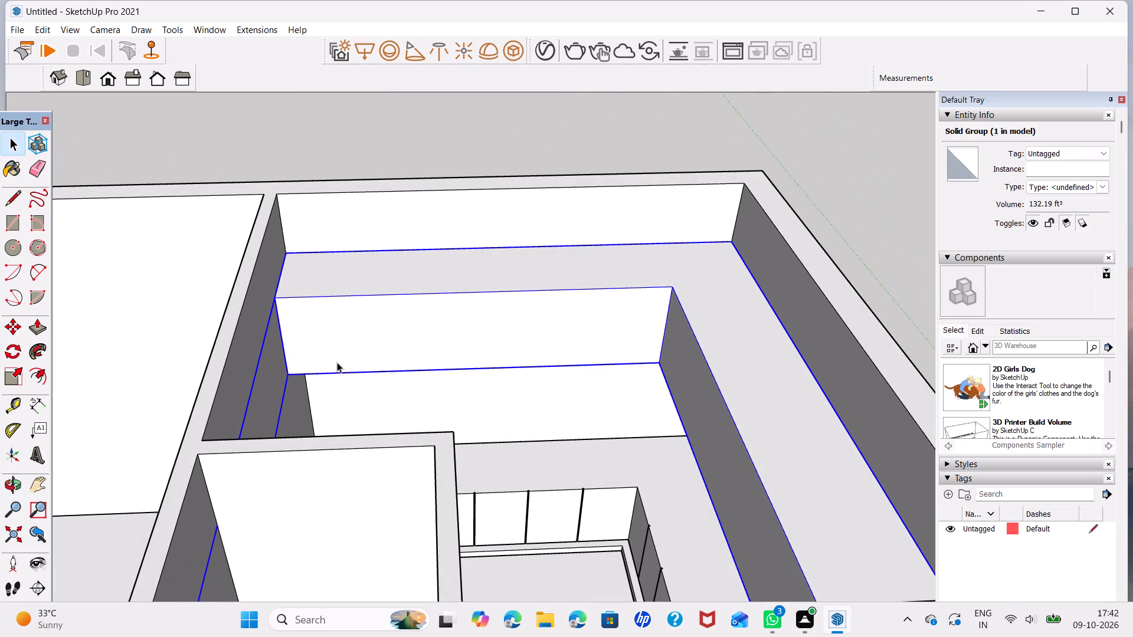
left_click(287, 369)
double_click(288, 369)
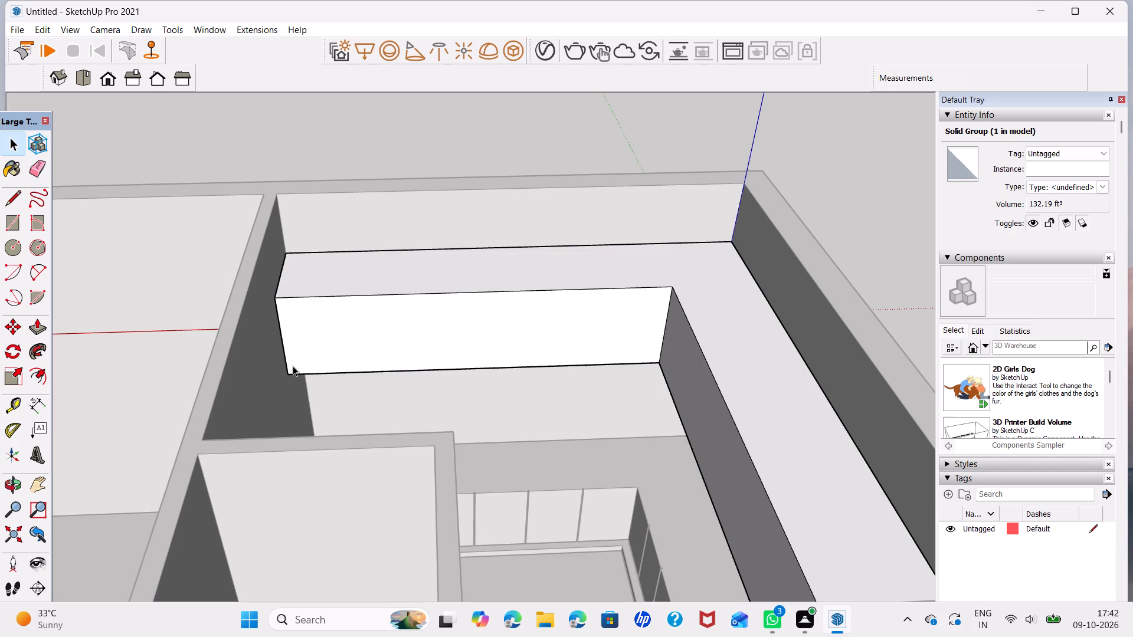
left_click(312, 355)
left_click(290, 373)
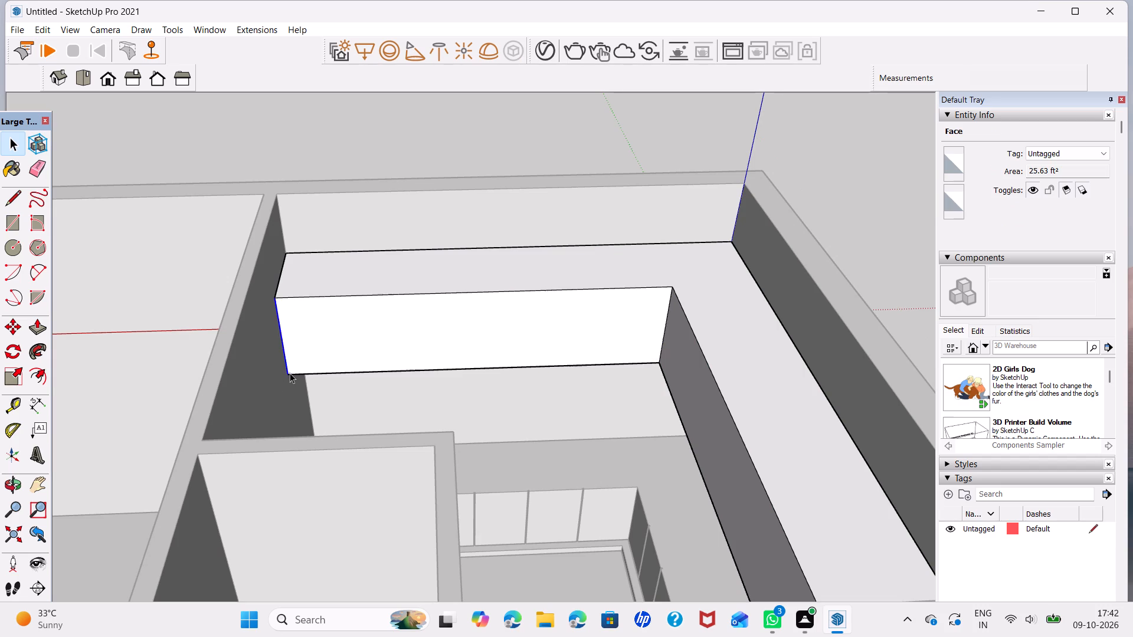
key("m")
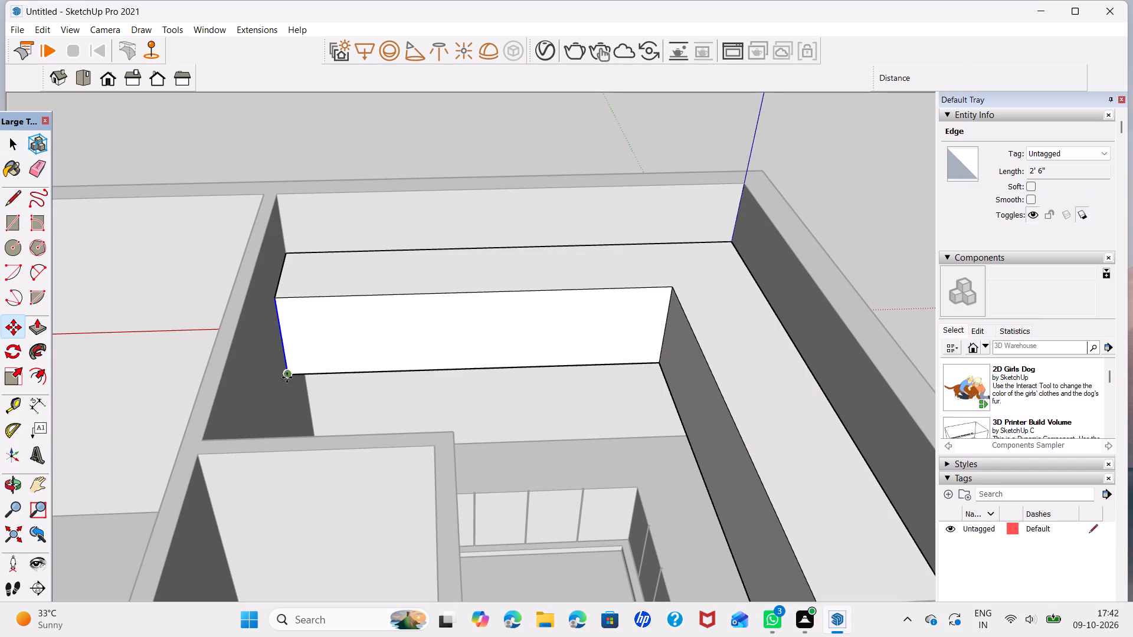
left_click(287, 377)
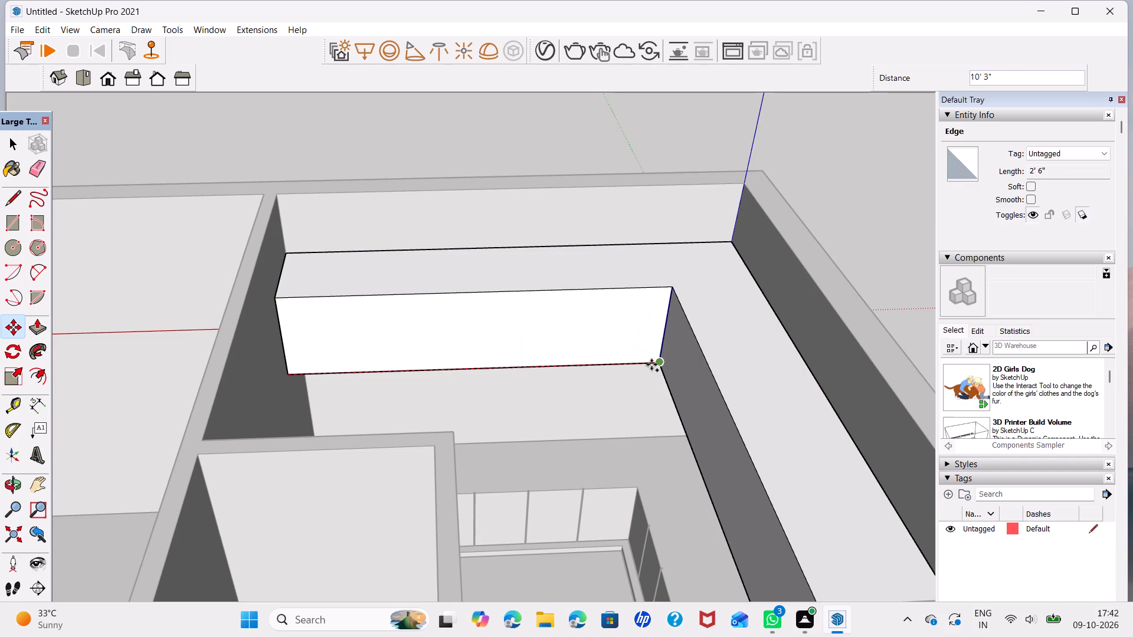
left_click(652, 365)
type("/6")
key("Return")
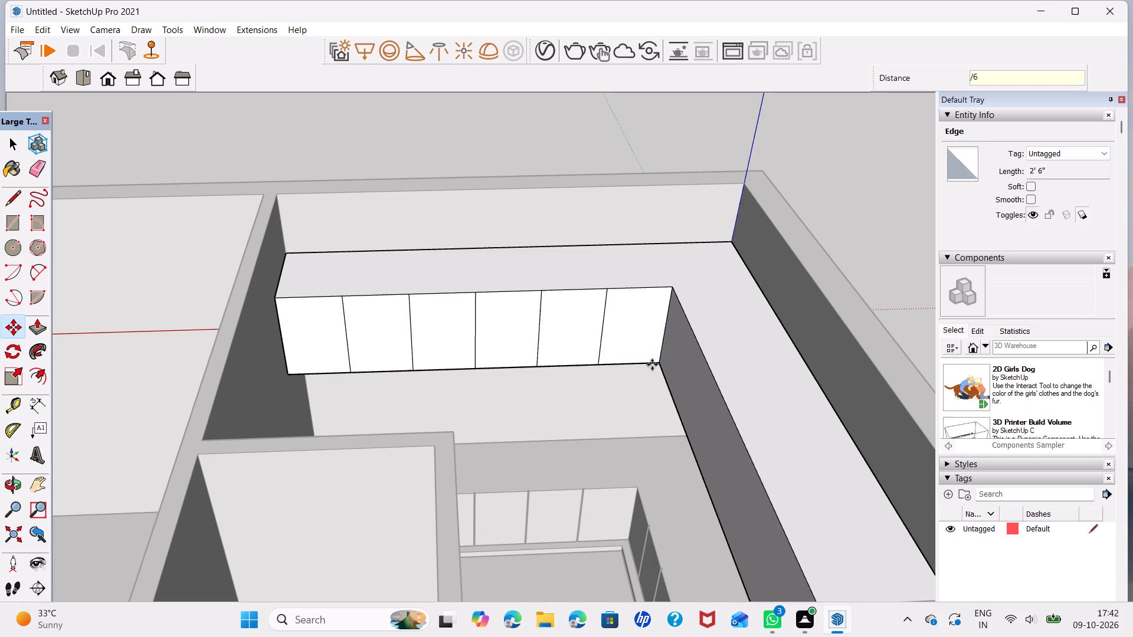
key("space")
Divide the upper unit's longer front into seven equal panels with arrayed copies of the inner-corner edge.
middle_click_drag(548, 474, 1013, 469)
middle_click_drag(775, 238, 673, 323, "shift")
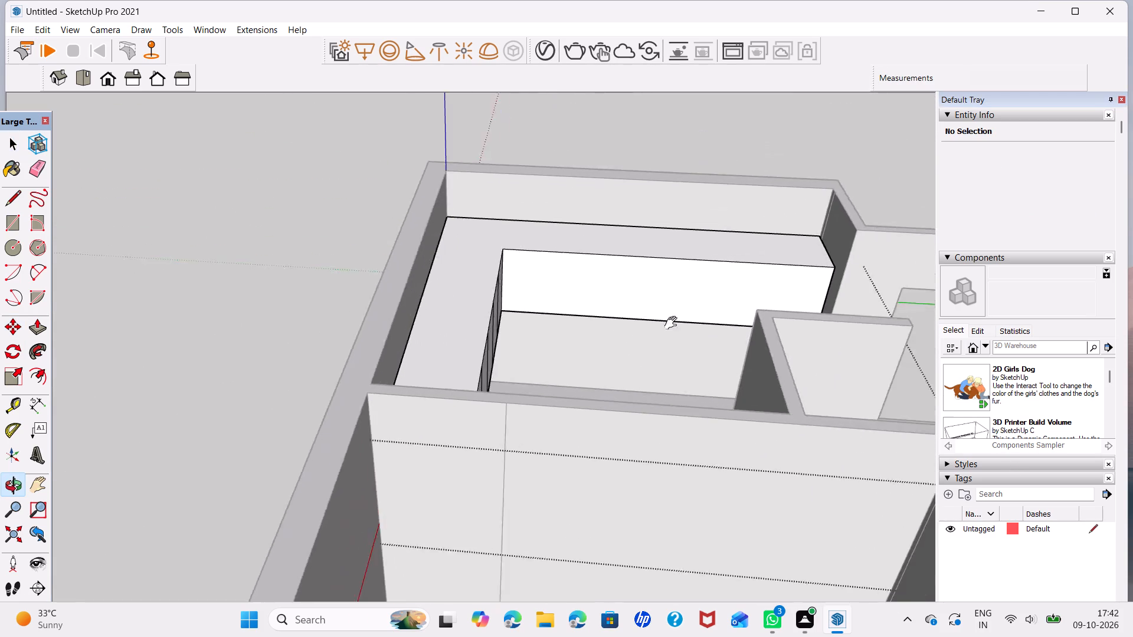
middle_click_drag(673, 323, 528, 390, "shift")
left_click(332, 373)
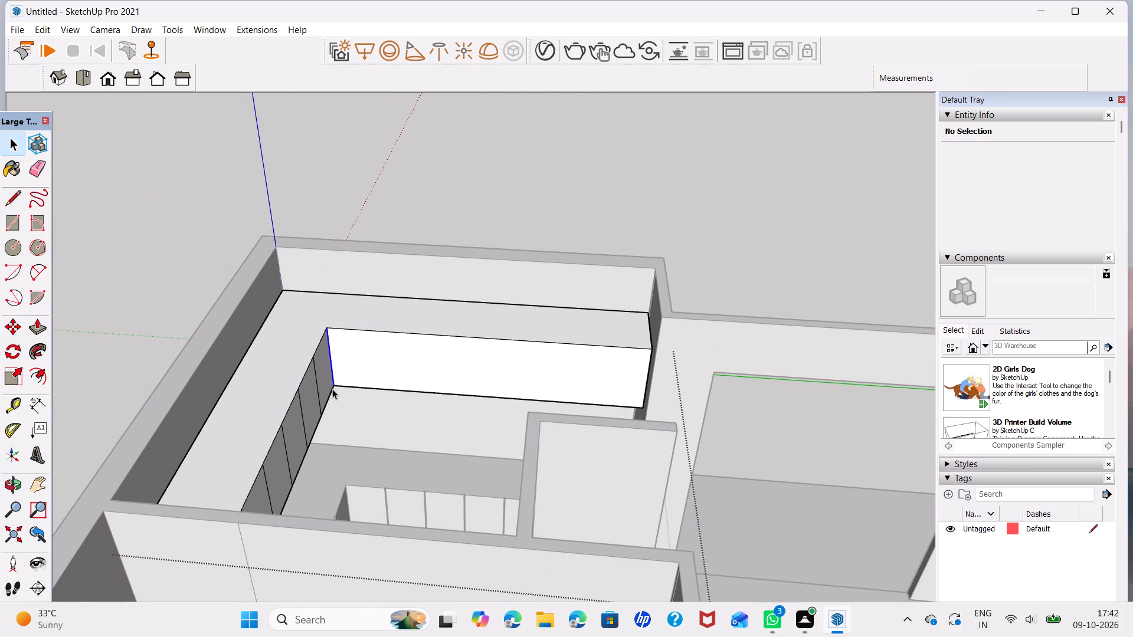
key("m")
left_click(341, 382)
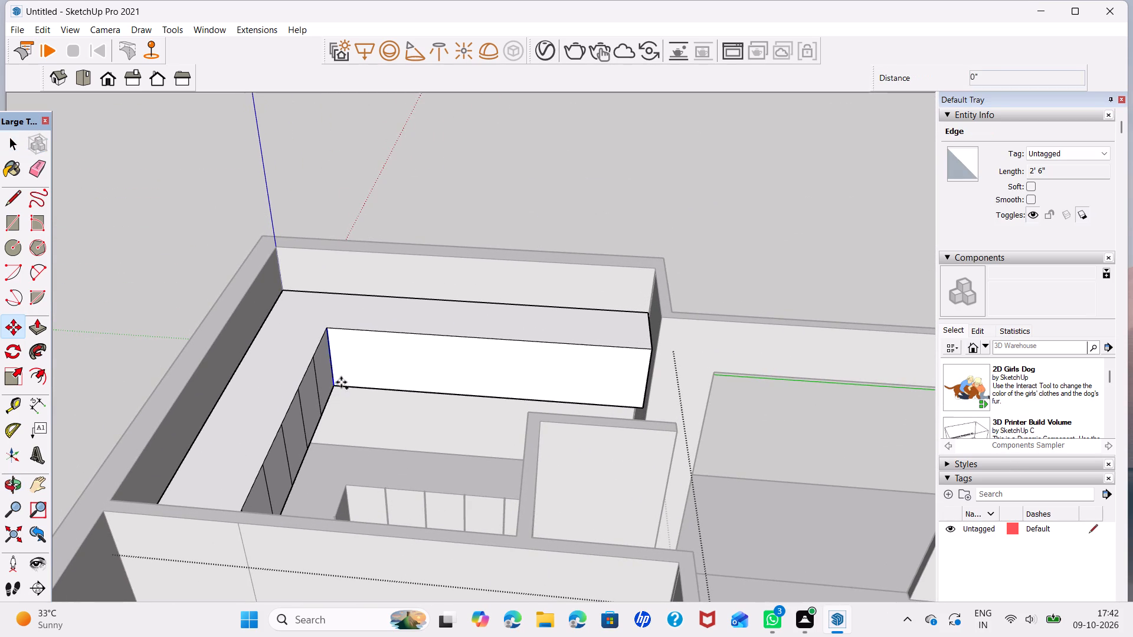
left_click(641, 412)
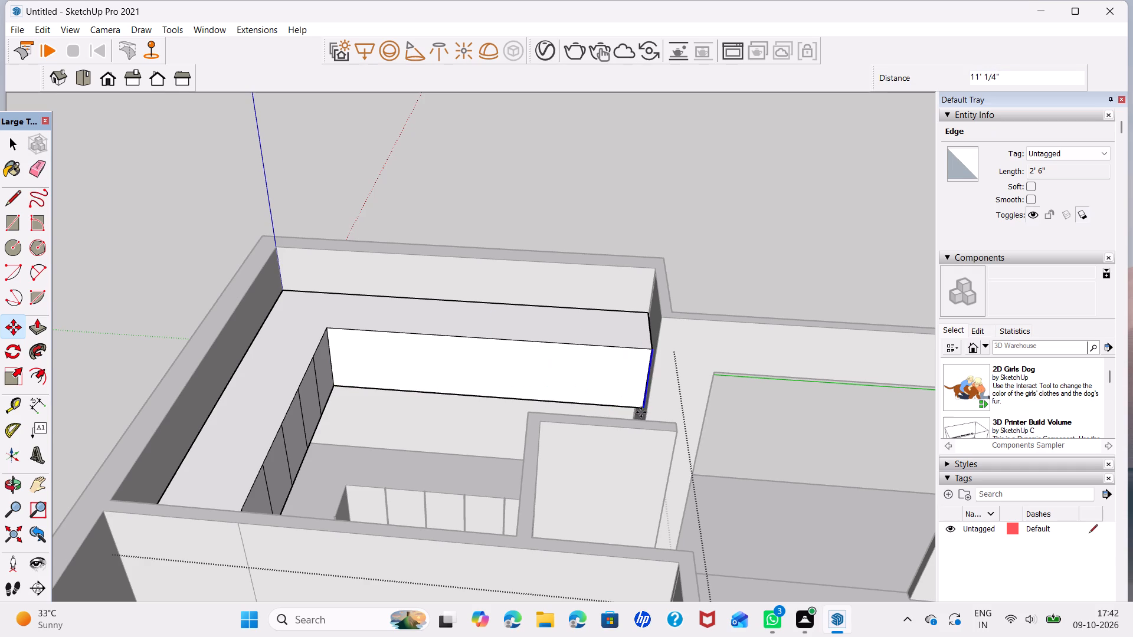
type("/7")
key("Return")
key("space")
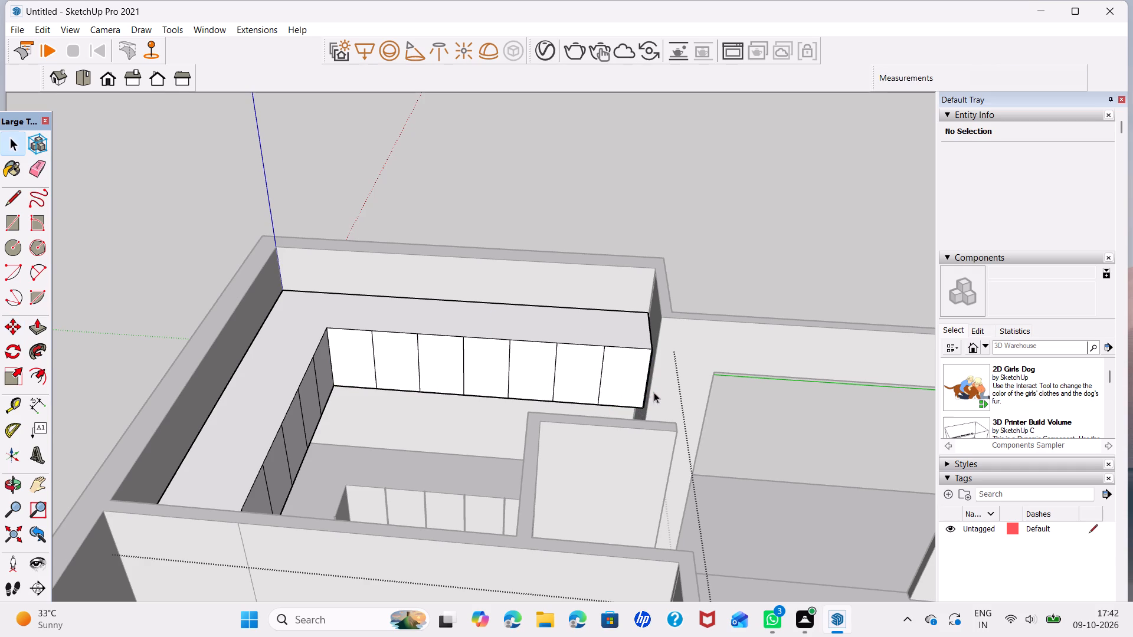
Replace the longer front's divider farthest from the inner corner with a gap strip, copying its line 0.2" outward and that copy 0.4" back.
scroll(584, 383, "up", 3)
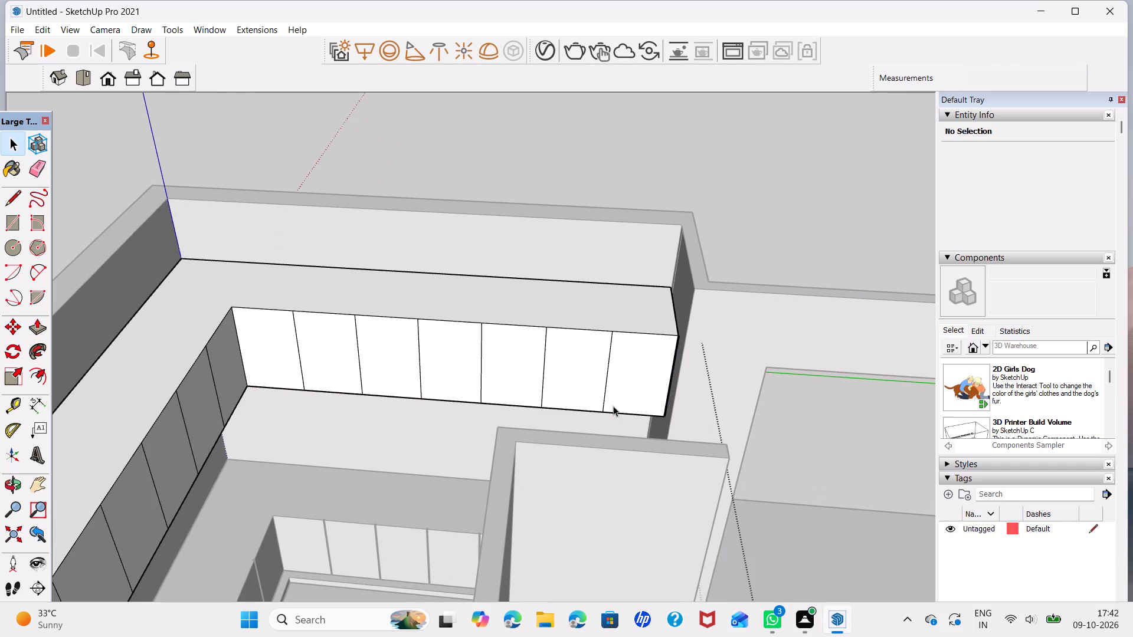
scroll(599, 397, "up", 4)
left_click(604, 412)
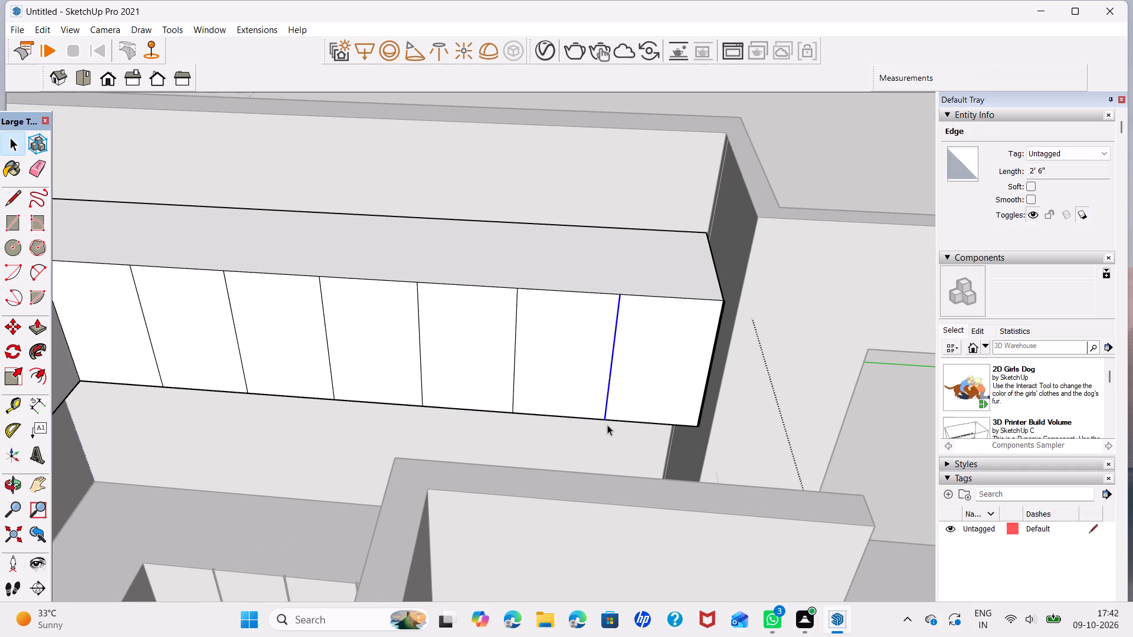
key("m")
left_click(604, 422)
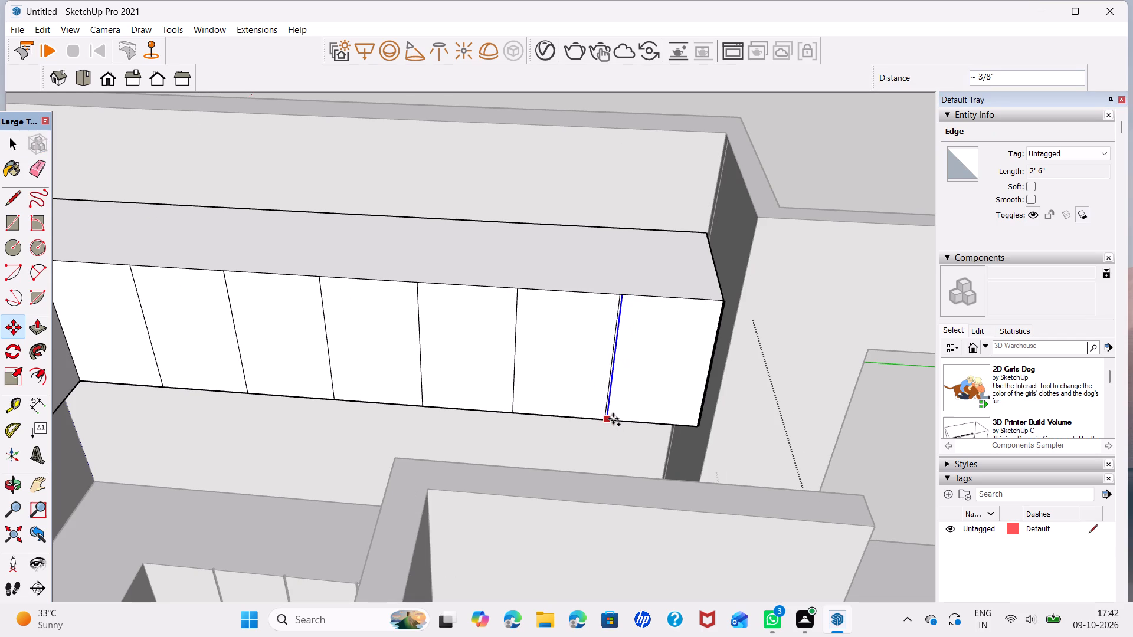
type("0.2")
key("Return")
scroll(610, 416, "up", 2)
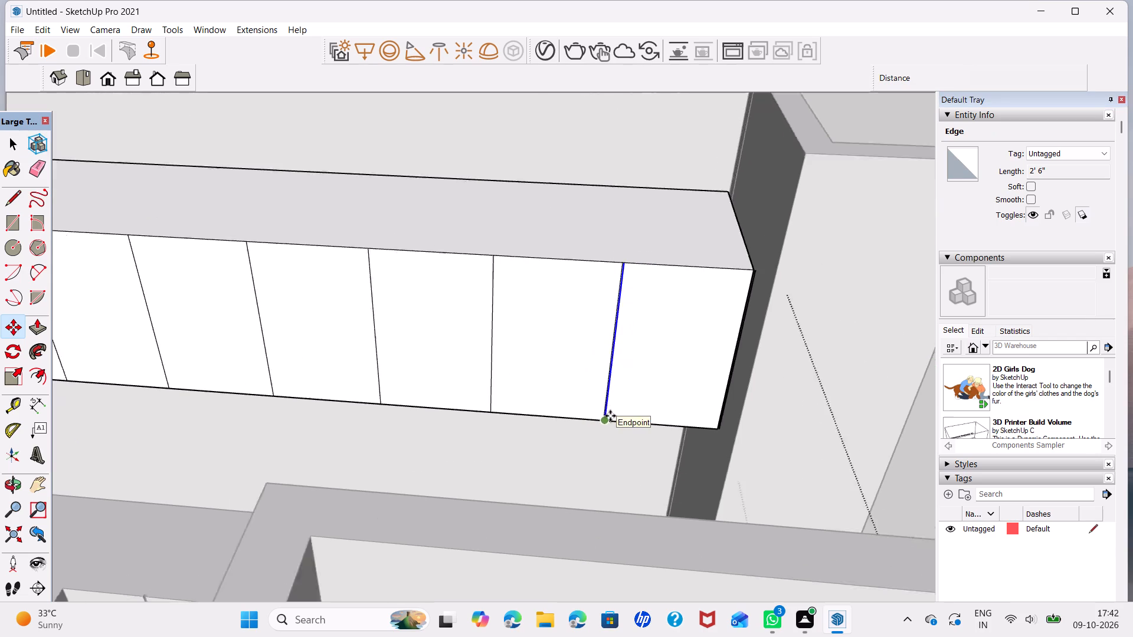
scroll(610, 416, "up", 14)
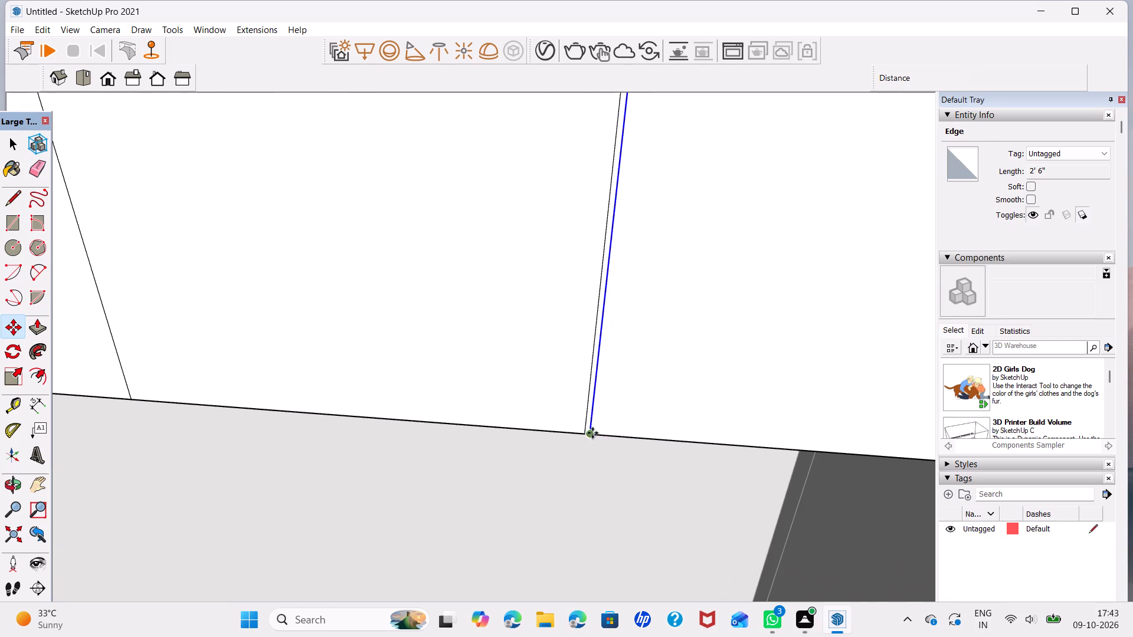
left_click(592, 433)
type("0.4")
key("Return")
key("space")
left_click(585, 418)
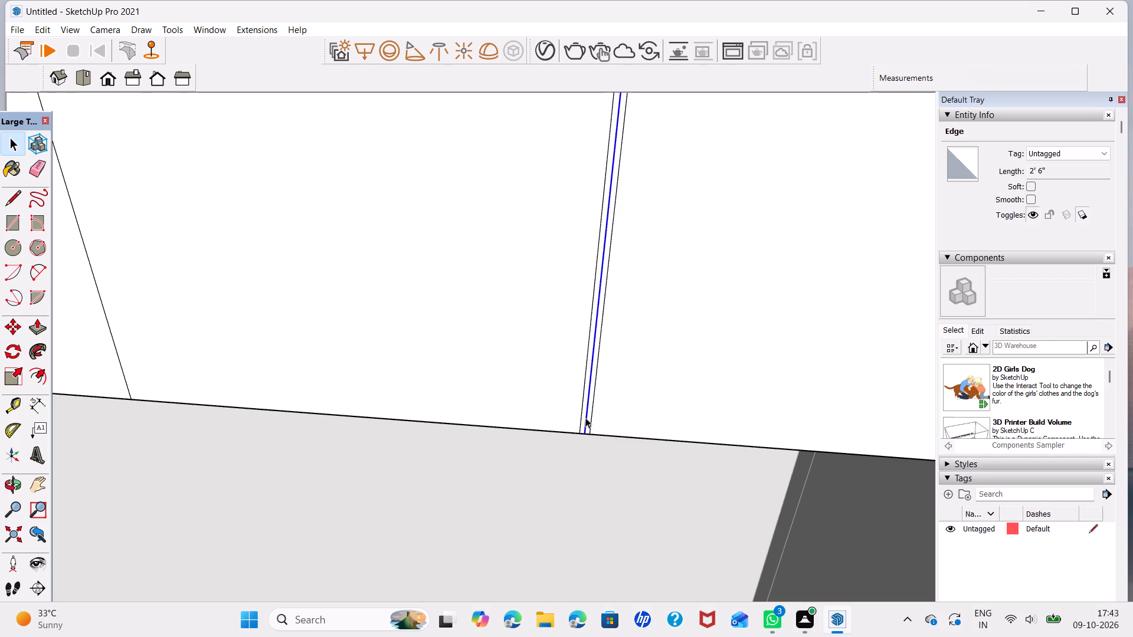
key("Delete")
Copy the gap strip, centred, onto the next two dividing lines toward the inner corner of the upper unit's seven-panel front.
left_click(585, 416)
scroll(585, 416, "up", 5)
key("m")
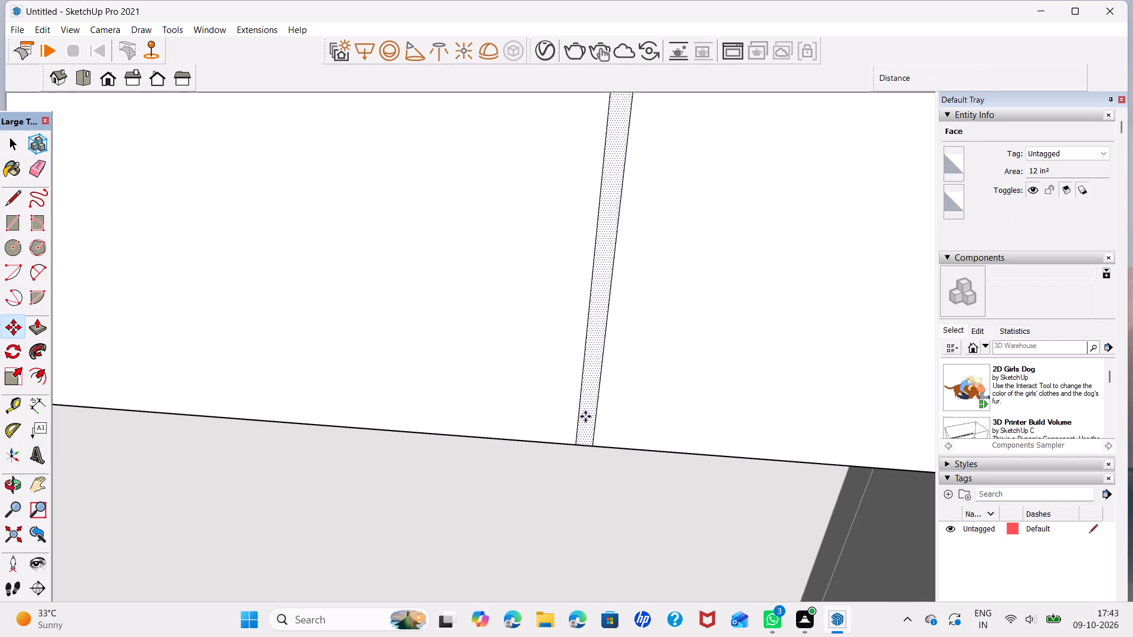
scroll(584, 446, "up", 4)
left_click(584, 449)
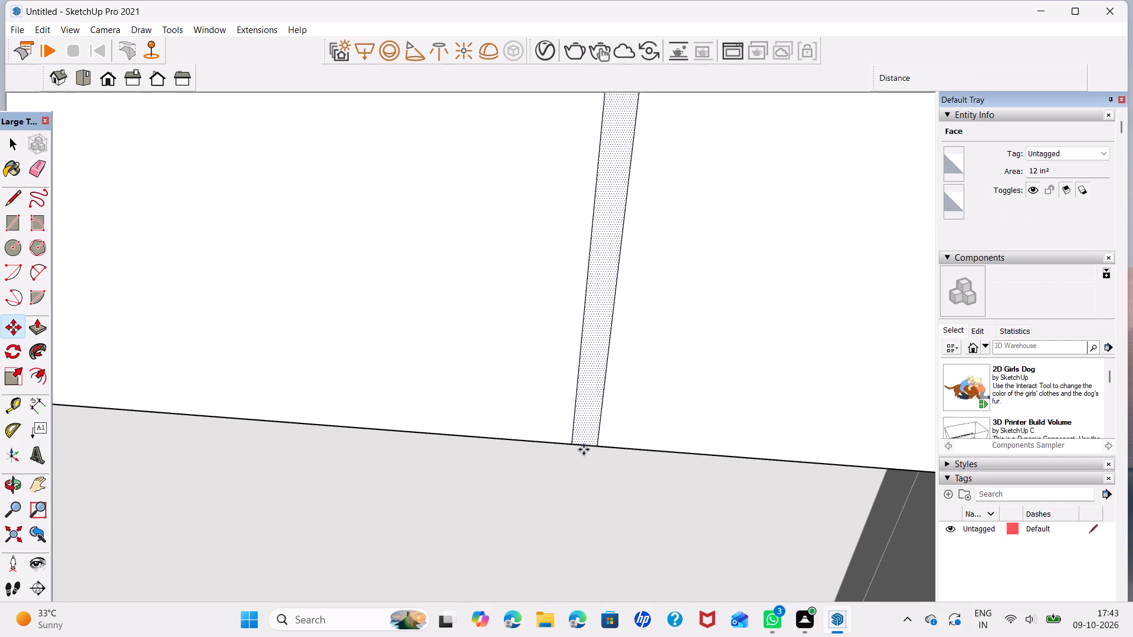
scroll(443, 425, "down", 17)
scroll(408, 404, "down", 4)
middle_click_drag(270, 382, 602, 409)
scroll(627, 434, "up", 2)
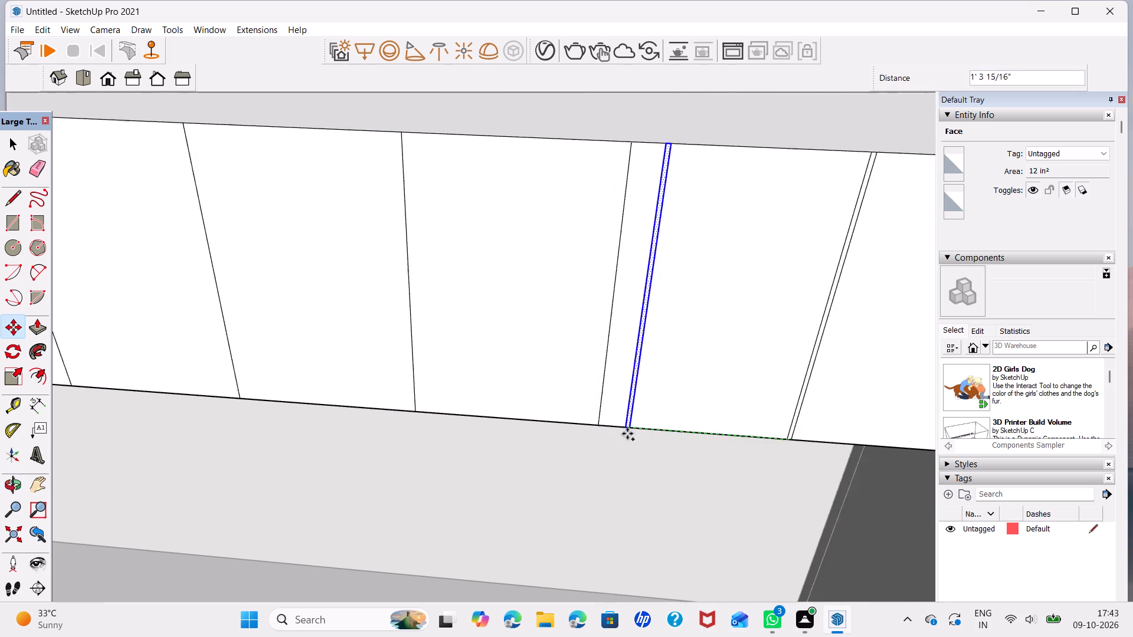
scroll(627, 434, "up", 4)
left_click(558, 418)
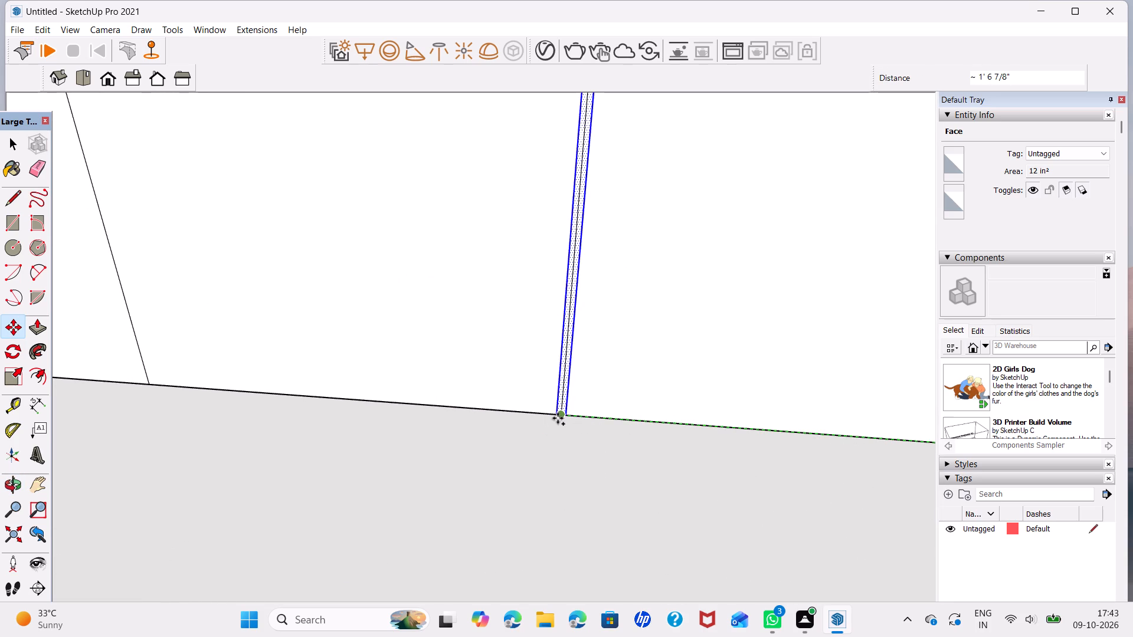
left_click(561, 419)
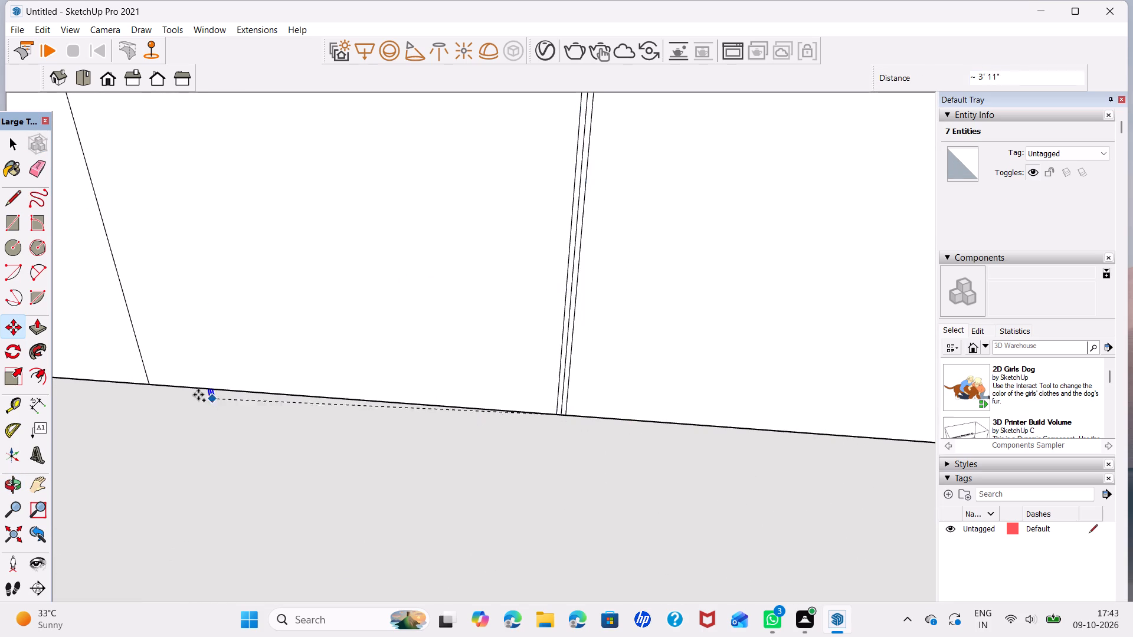
left_click(149, 385)
Copy the gap strip, centred, onto the following two dividing lines toward the inner corner of the upper unit's longer front.
scroll(153, 382, "down", 4)
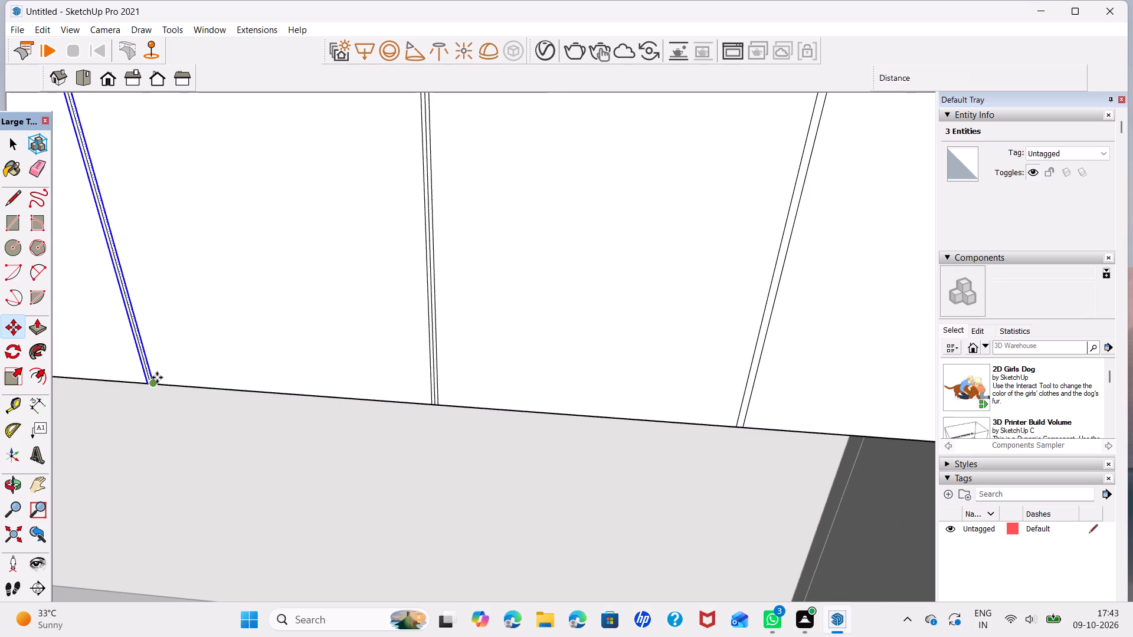
middle_click_drag(157, 377, 765, 420)
scroll(755, 436, "up", 8)
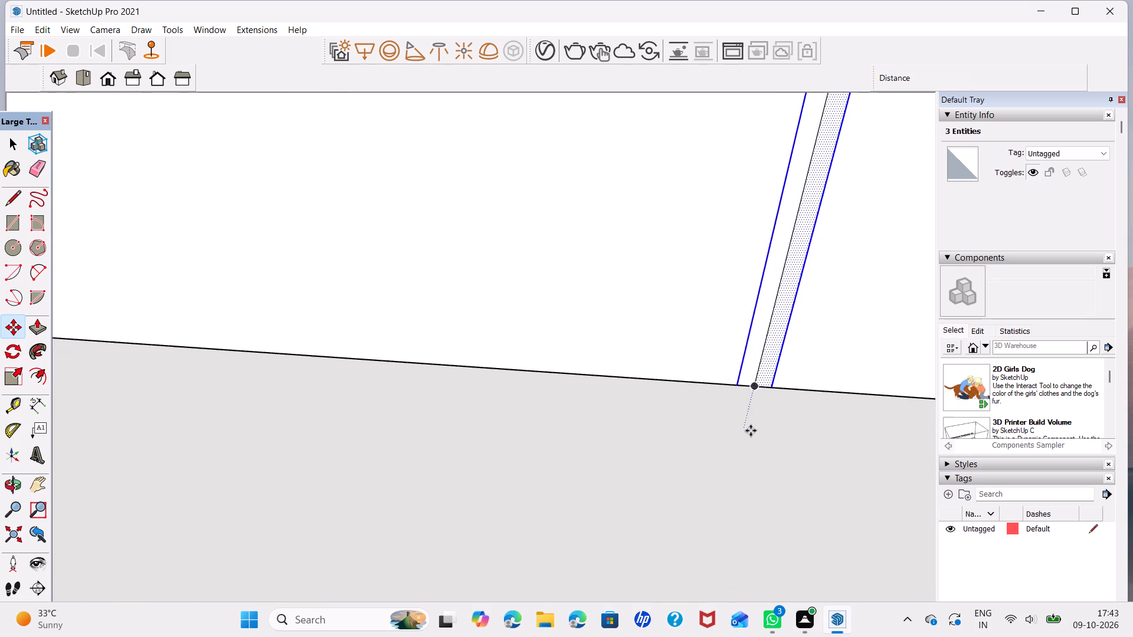
left_click(757, 355)
scroll(362, 391, "down", 6)
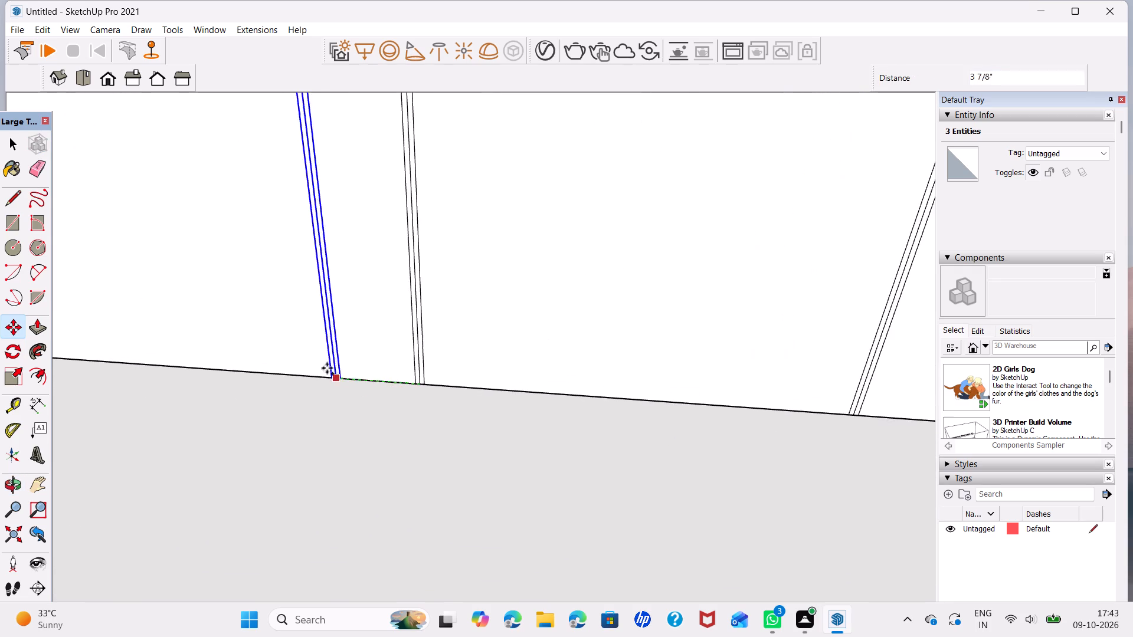
middle_click_drag(320, 362, 894, 431)
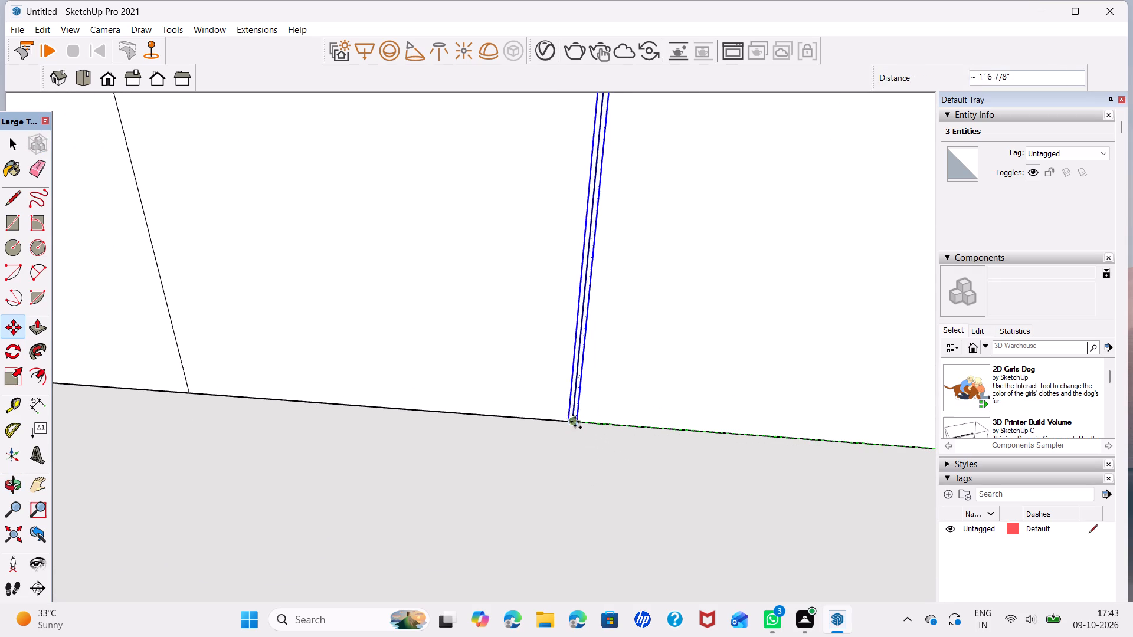
scroll(569, 419, "up", 9)
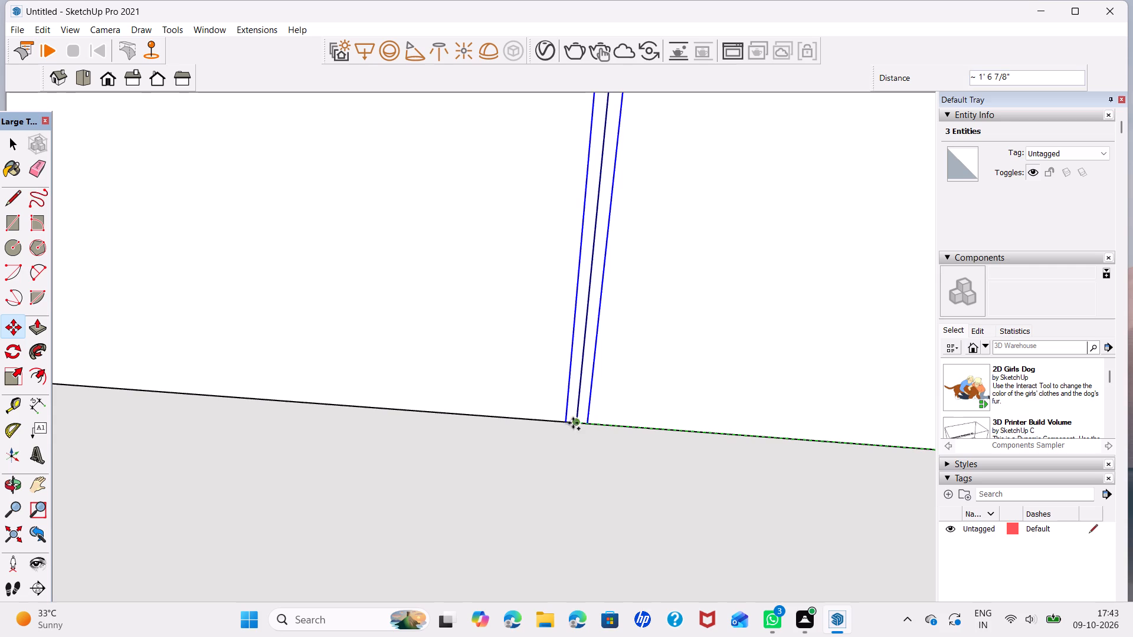
left_click(579, 423)
left_click(577, 419)
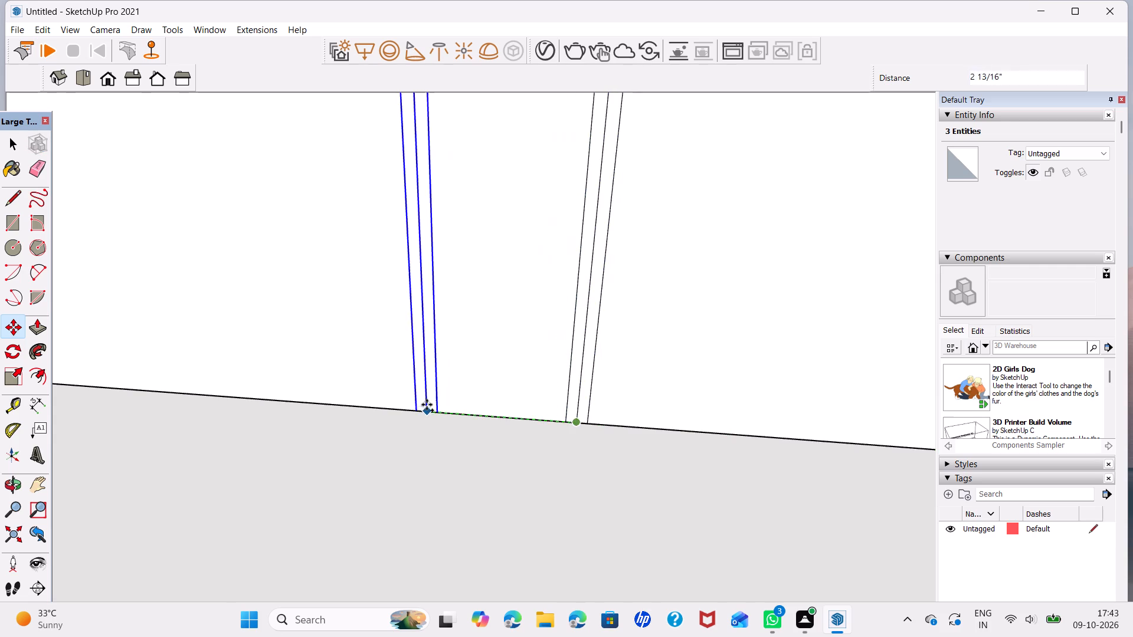
scroll(427, 405, "down", 12)
middle_click_drag(421, 402, 860, 441, "shift")
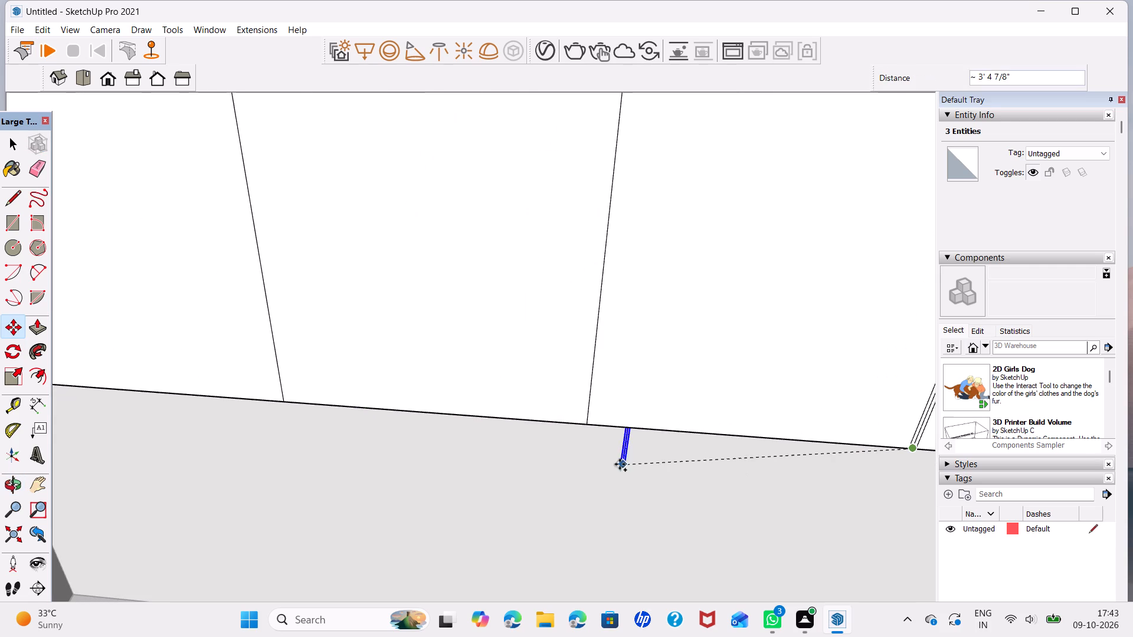
scroll(584, 425, "up", 8)
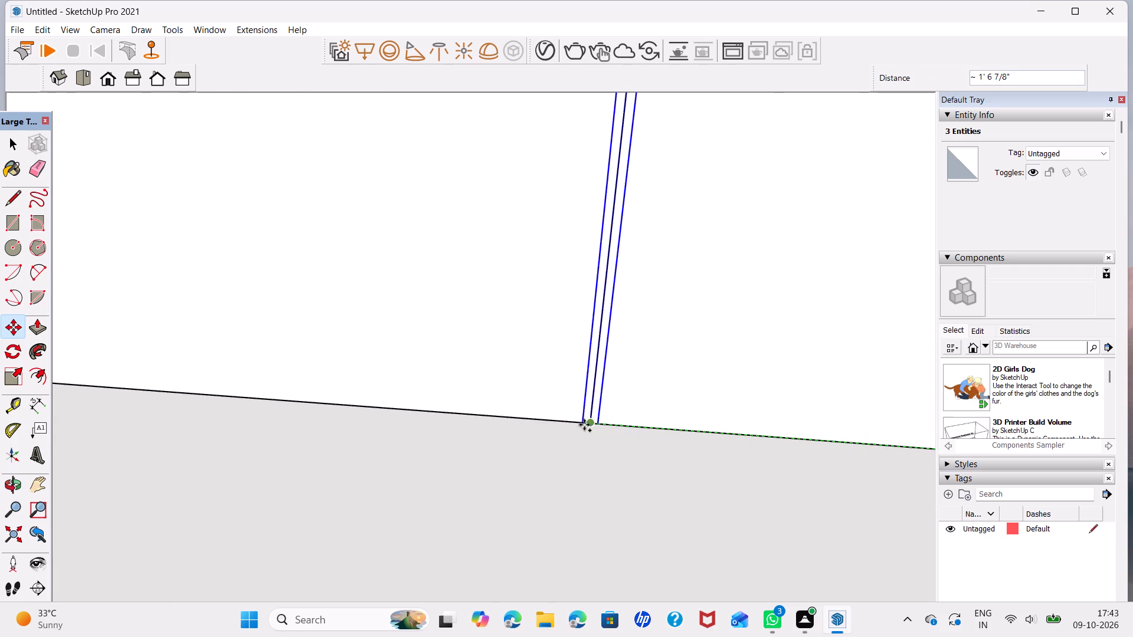
left_click(592, 423)
Copy the gap strip, centred, onto the longer front's last dividing line, the one nearest the inner corner.
left_click(592, 421)
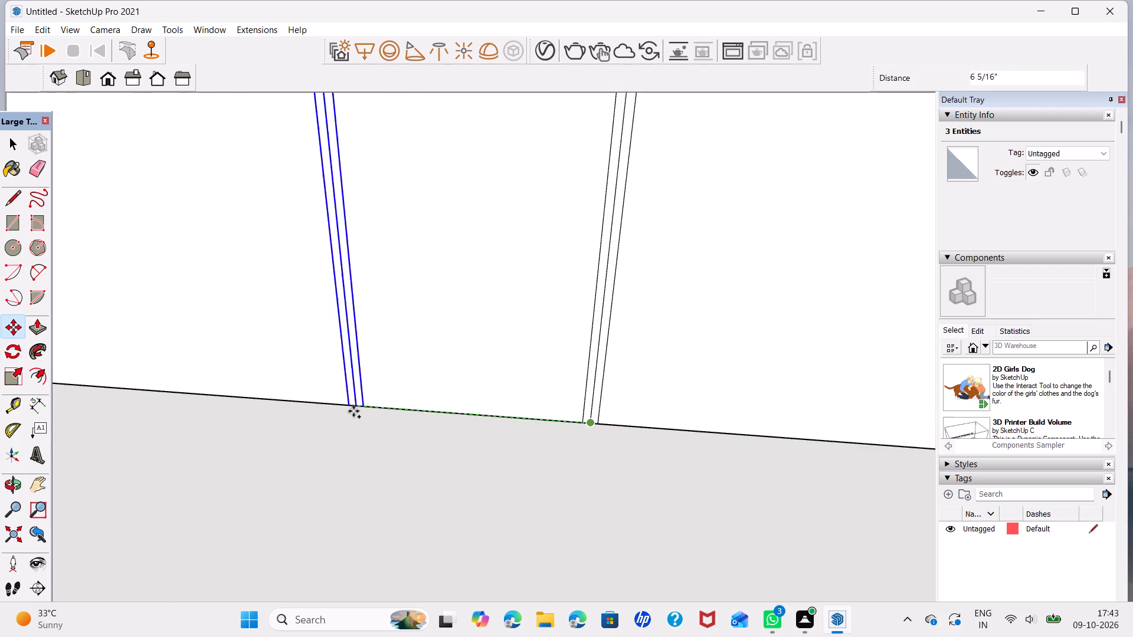
scroll(353, 411, "down", 14)
middle_click_drag(348, 412, 672, 431)
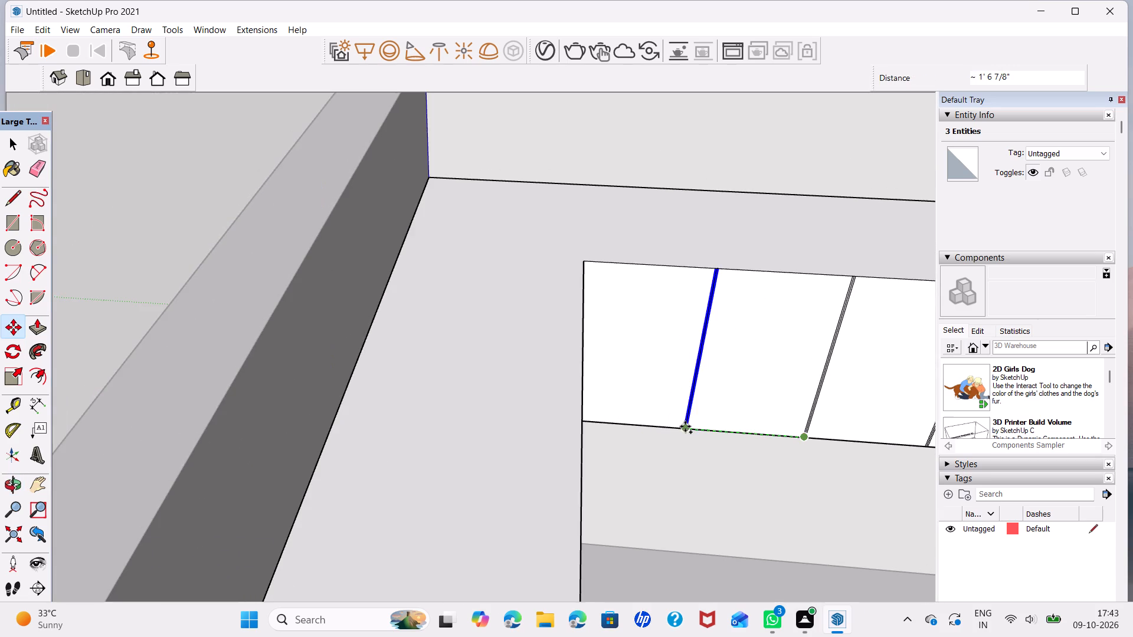
scroll(685, 426, "up", 16)
left_click(689, 440)
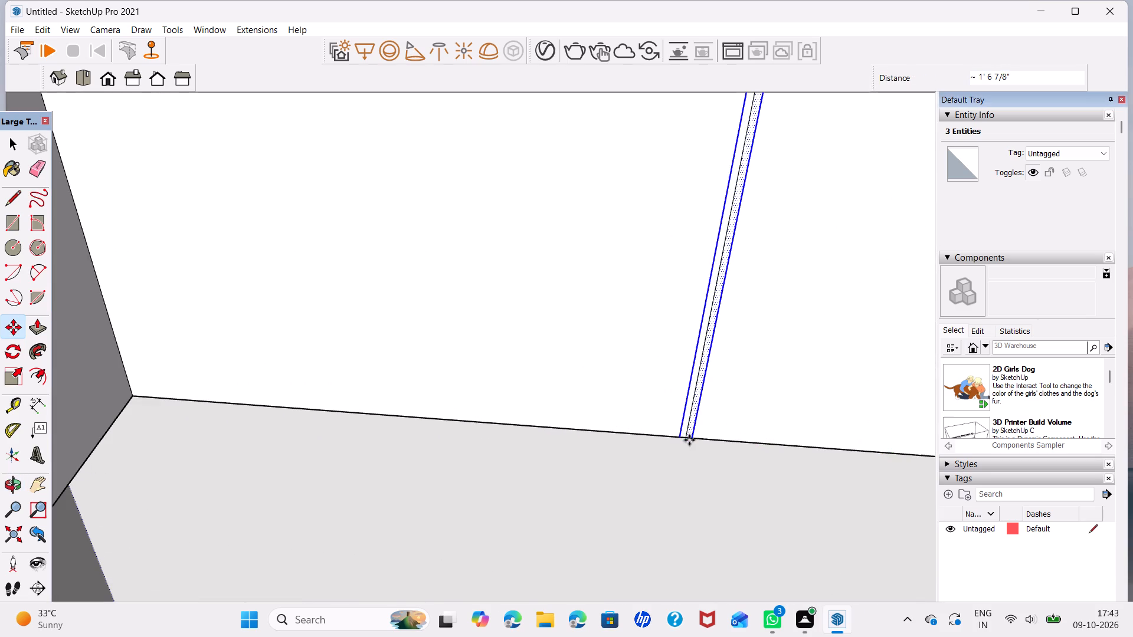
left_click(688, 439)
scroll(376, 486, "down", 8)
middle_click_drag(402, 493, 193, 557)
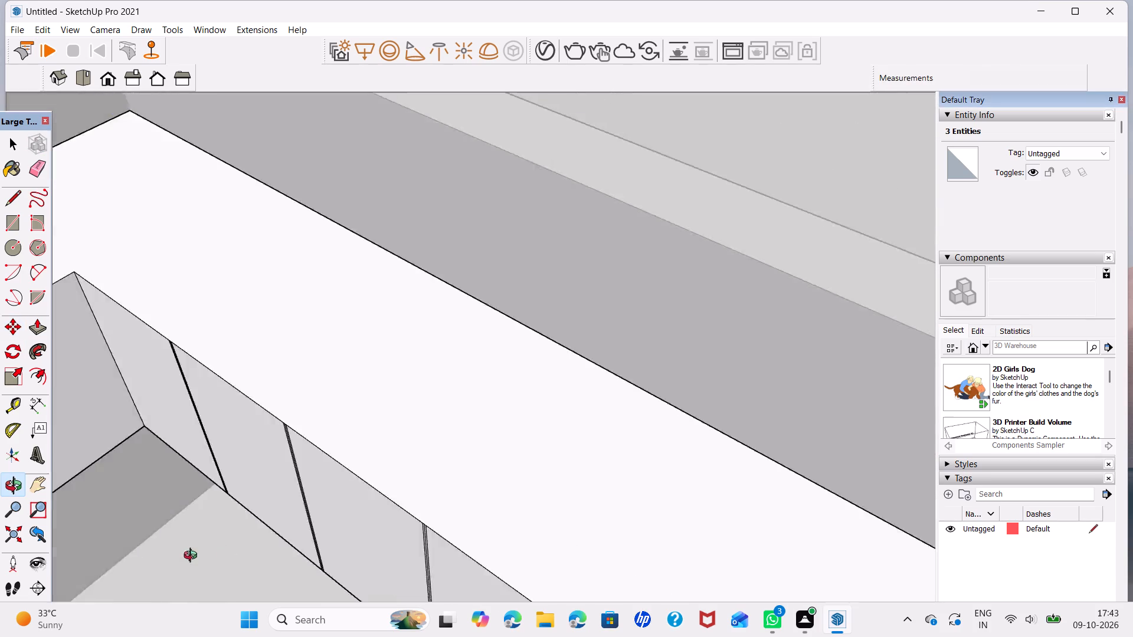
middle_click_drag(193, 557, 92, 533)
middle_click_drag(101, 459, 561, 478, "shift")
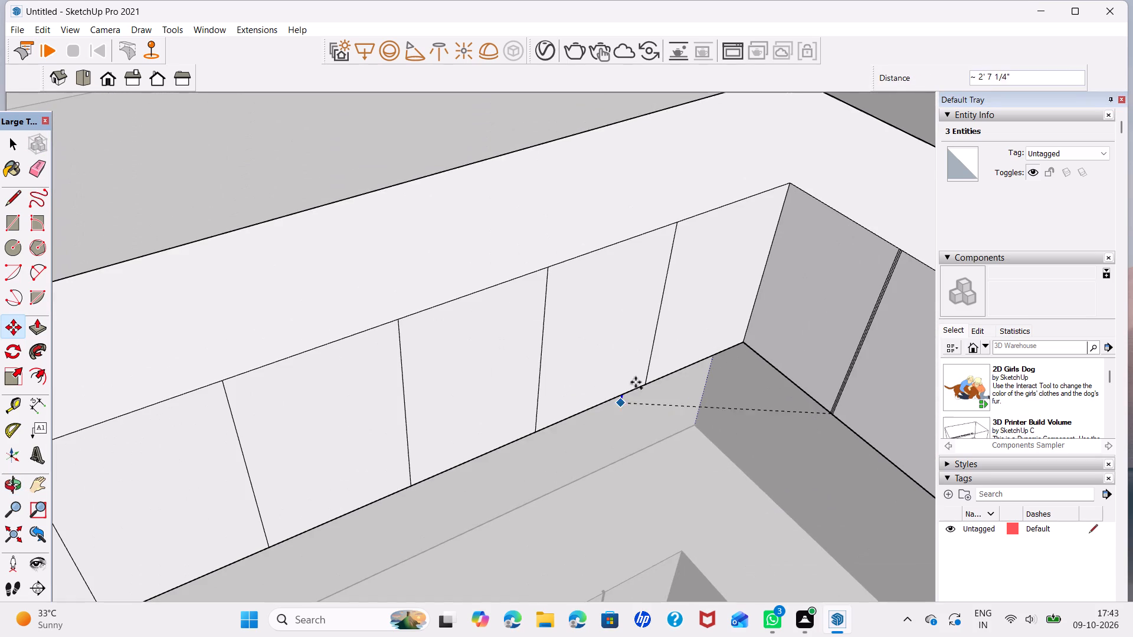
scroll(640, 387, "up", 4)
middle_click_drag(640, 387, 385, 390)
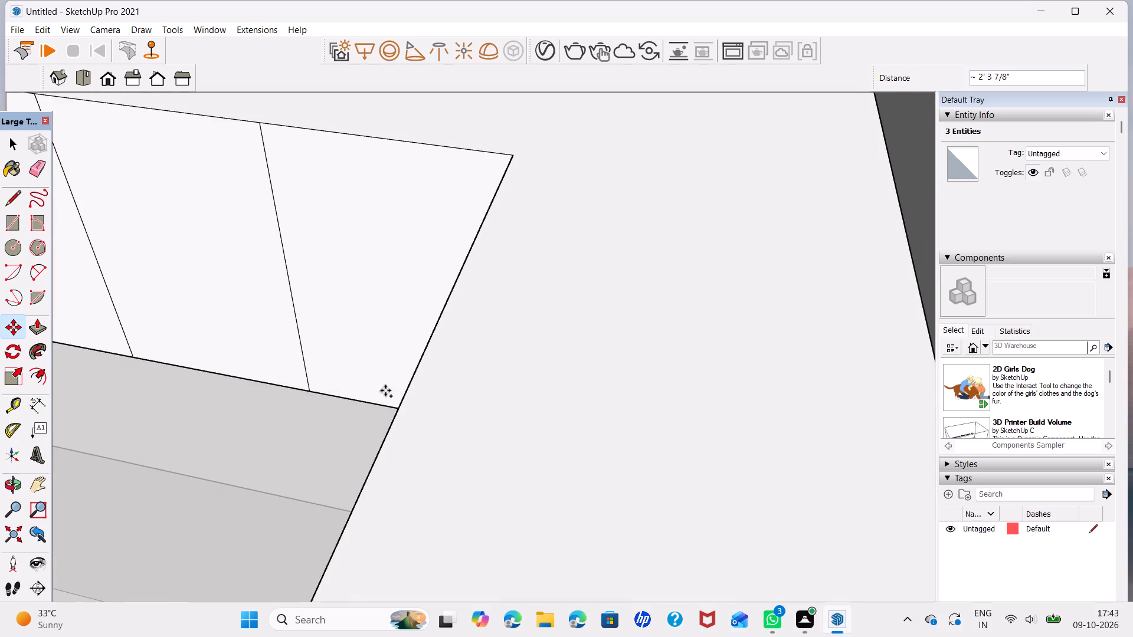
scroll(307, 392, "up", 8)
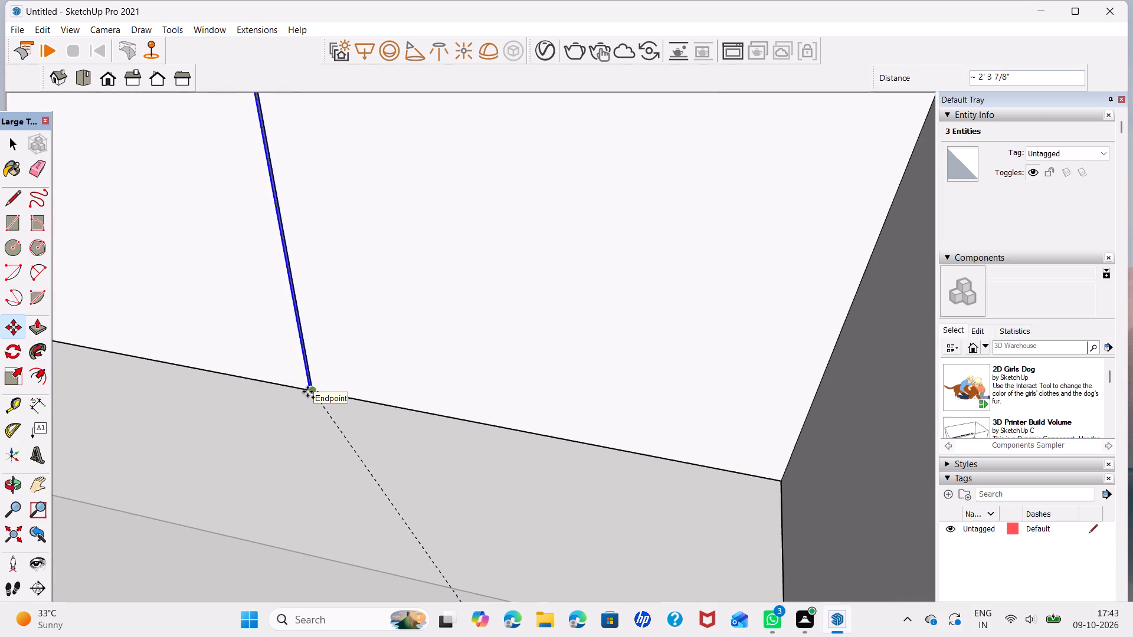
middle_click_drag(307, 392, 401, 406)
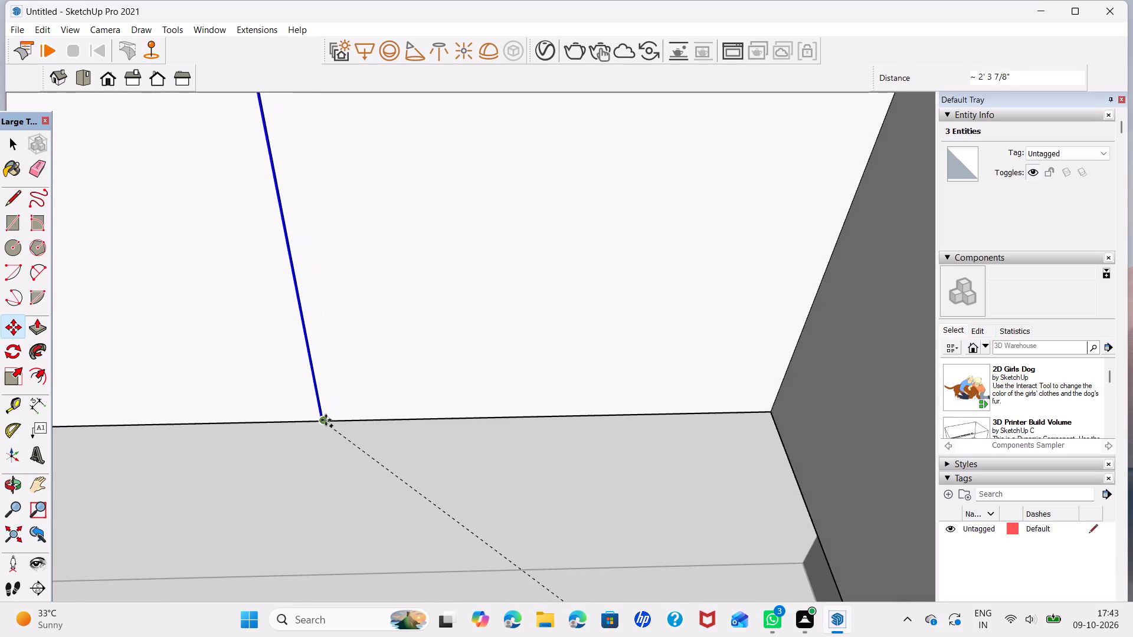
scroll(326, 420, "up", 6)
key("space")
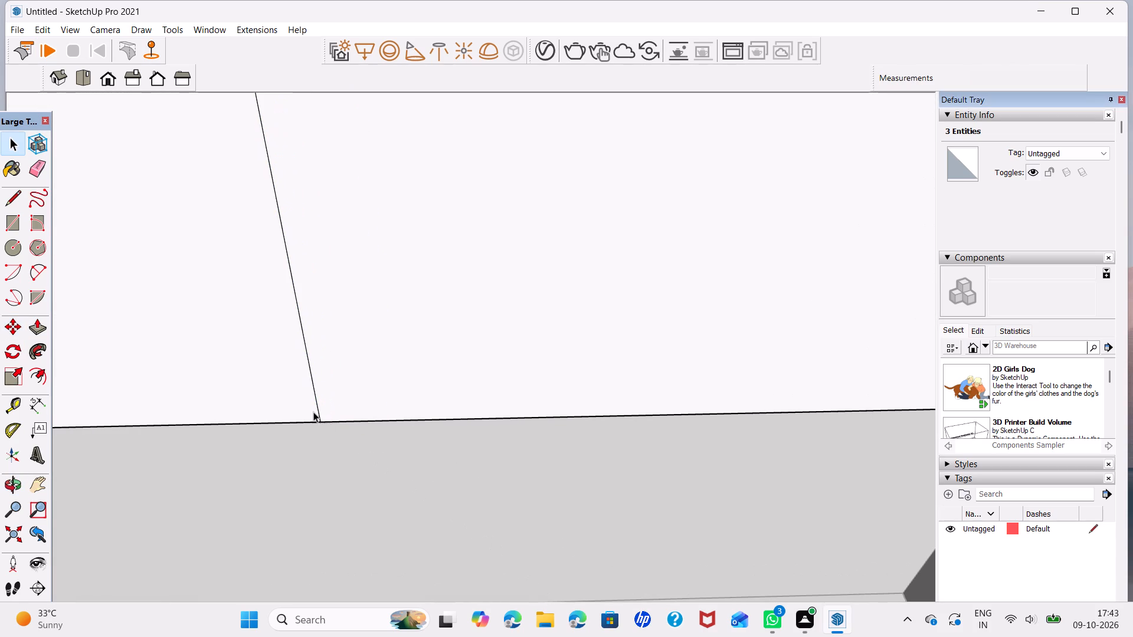
Replace the shorter front's divider nearest the inner corner with a gap strip, copying its line 0.2" toward the corner and that copy 0.4" back.
left_click(319, 413)
key("m")
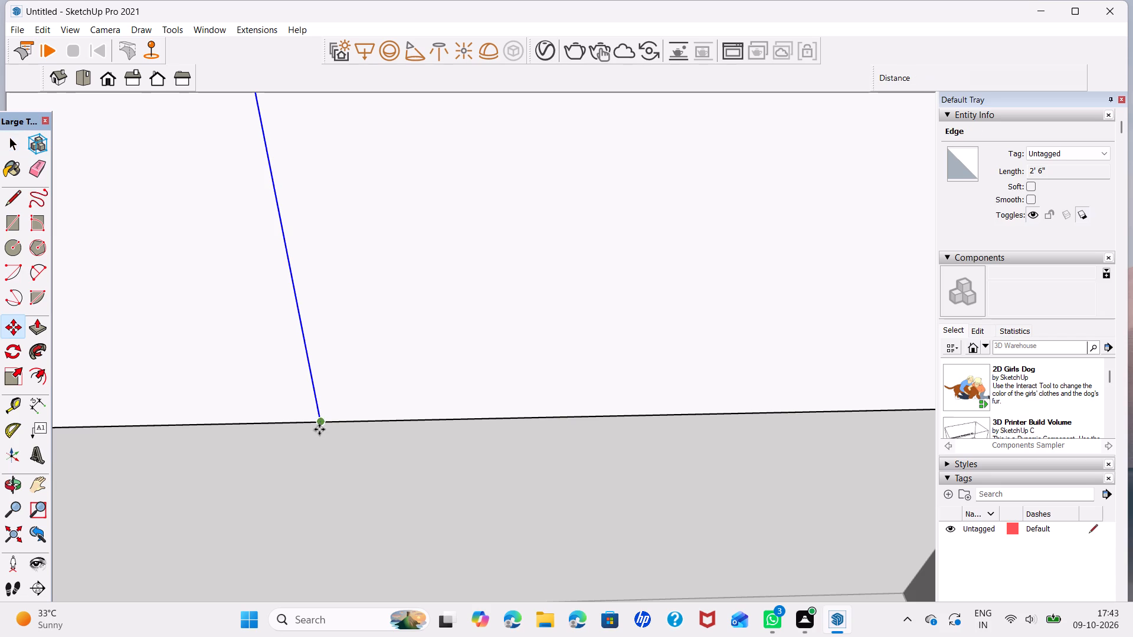
left_click(322, 425)
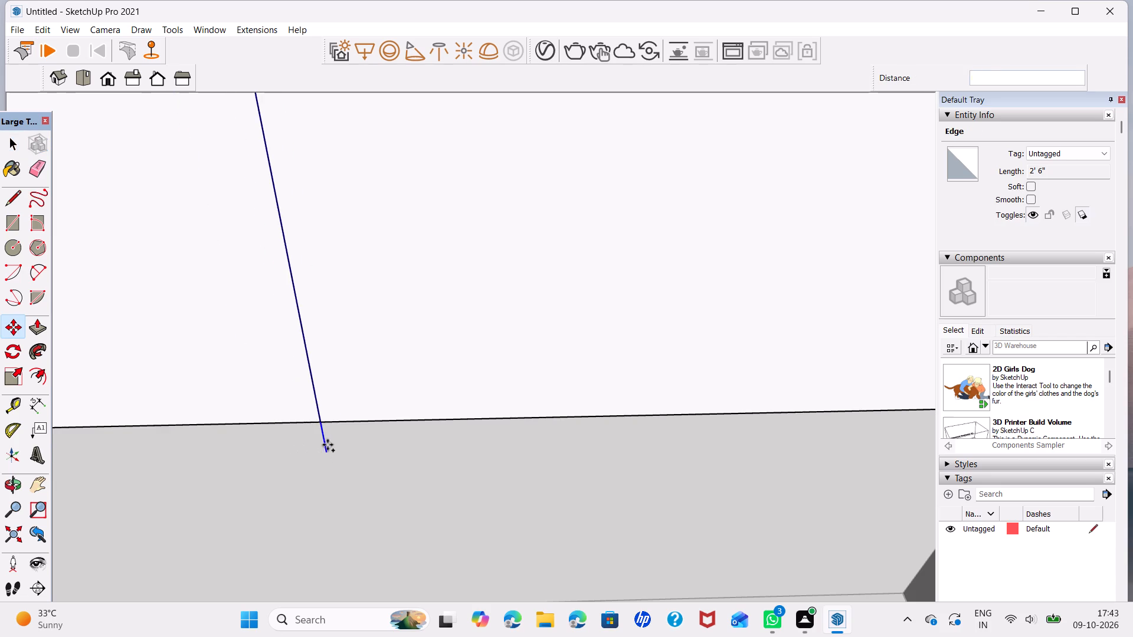
type("0.2")
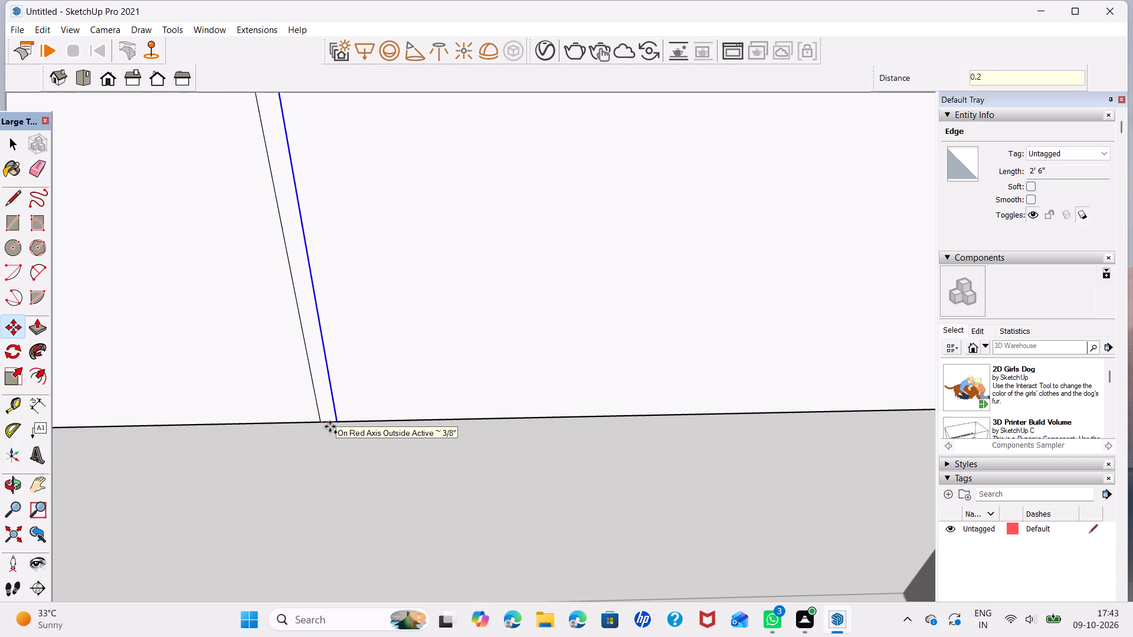
key("Return")
left_click(325, 424)
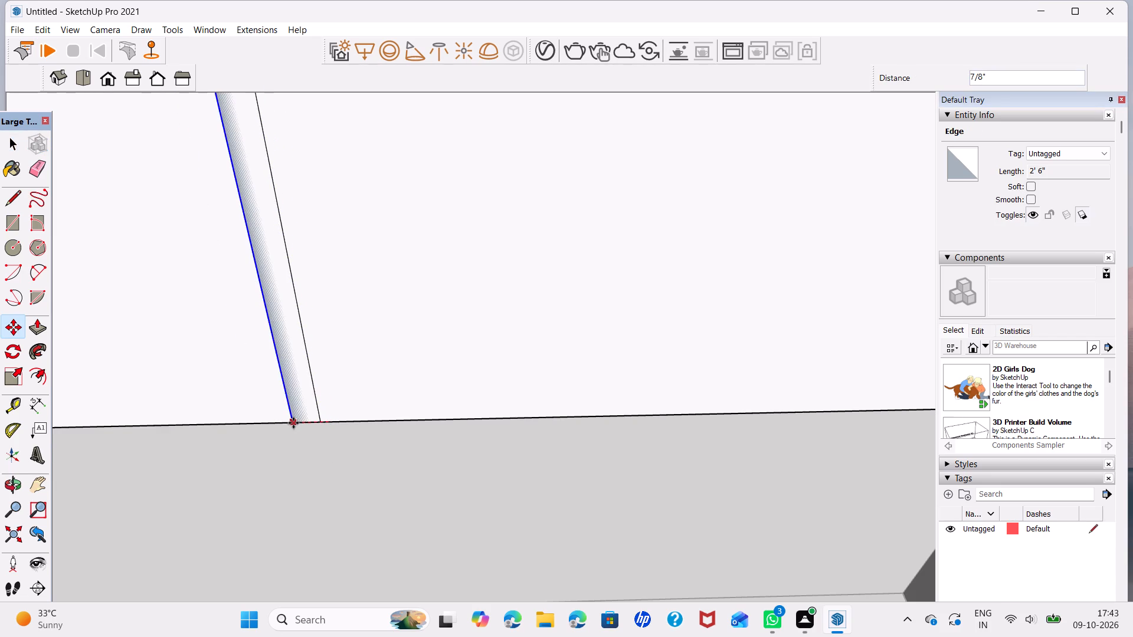
type("0.4")
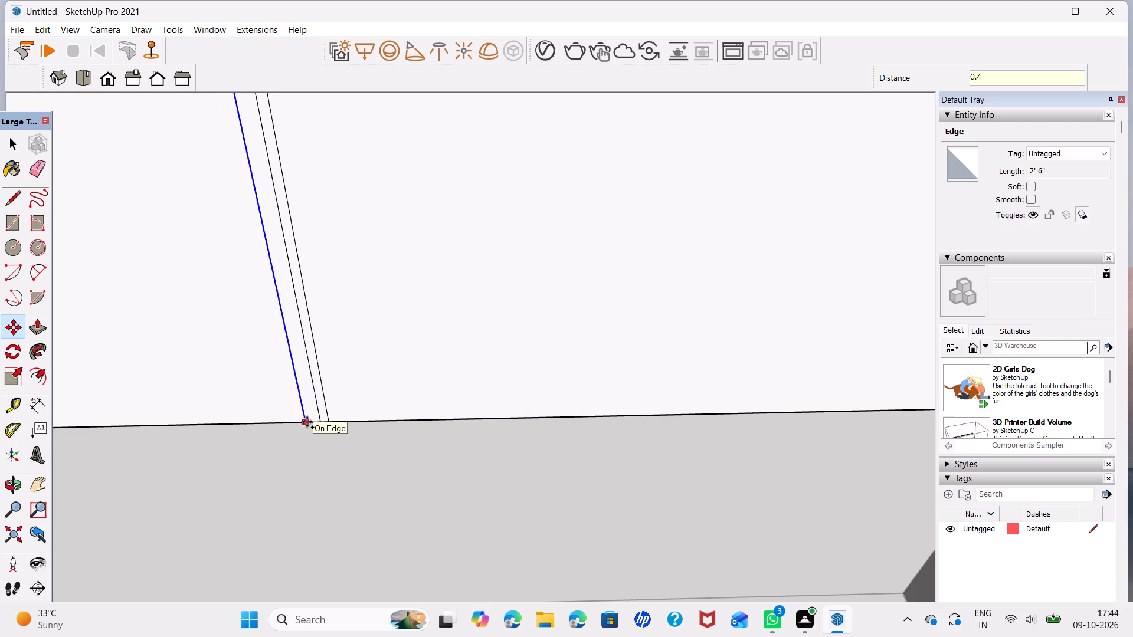
key("Return")
key("space")
left_click(320, 418)
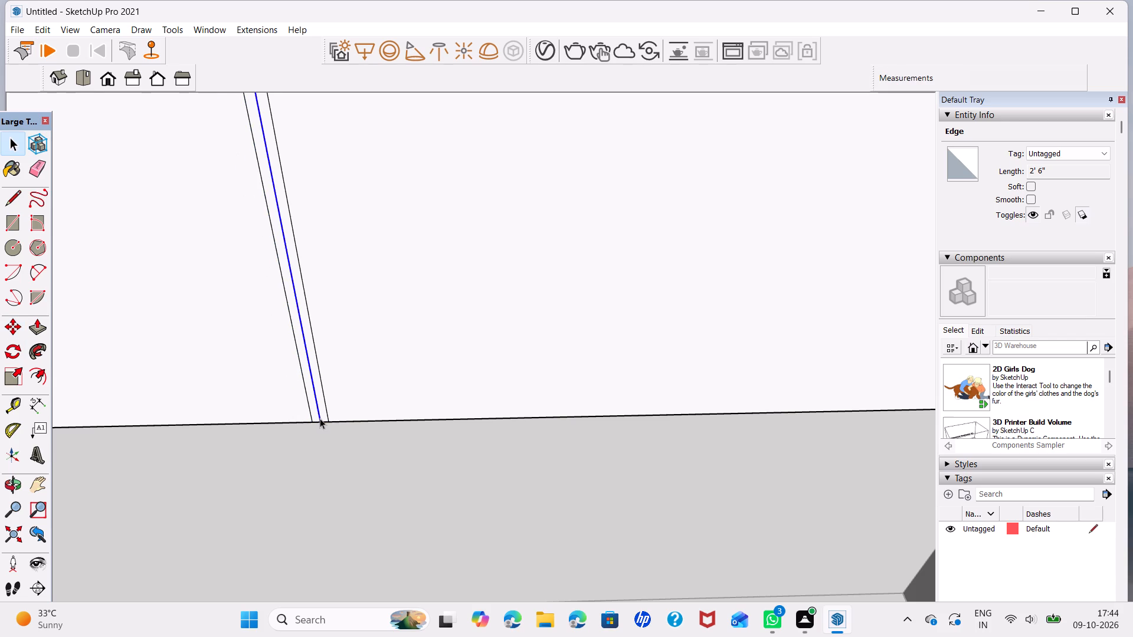
key("Delete")
Copy the new gap strip, centred, onto the shorter front's next dividing line away from the inner corner, 1' 8 1/2" along.
left_click(320, 413)
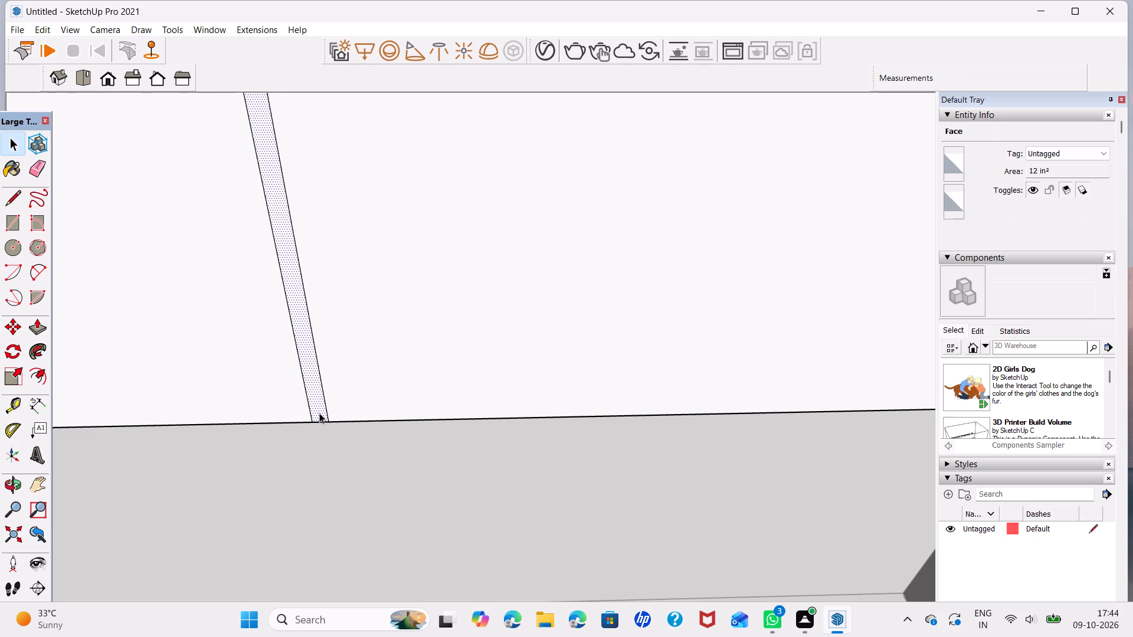
key("m")
scroll(320, 424, "up", 6)
scroll(320, 416, "down", 5)
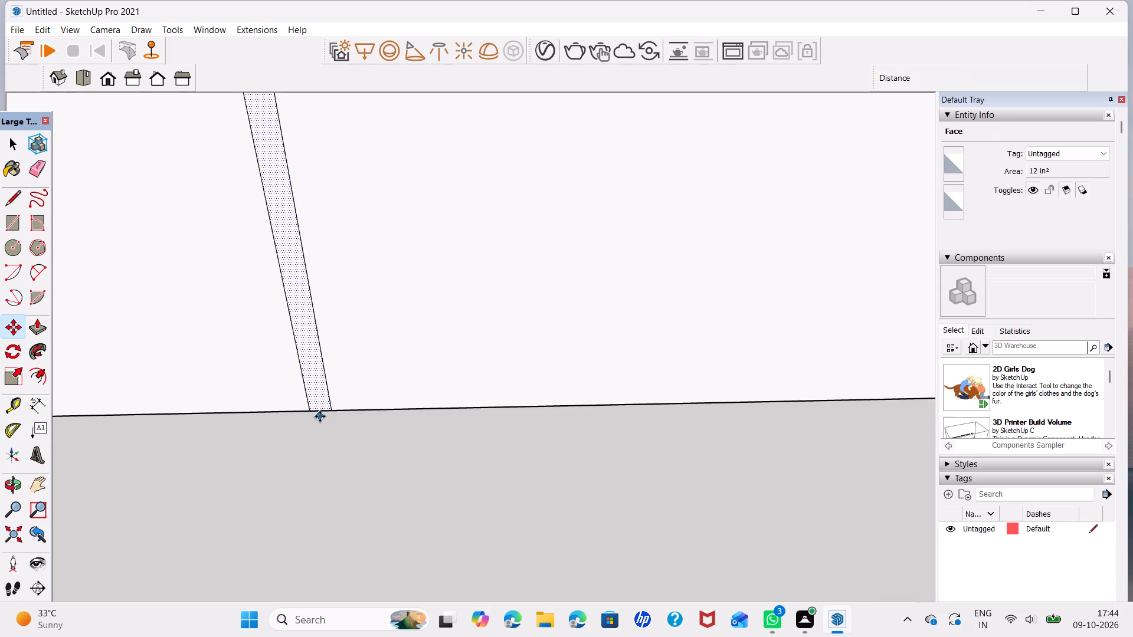
scroll(322, 414, "up", 4)
scroll(322, 412, "down", 3)
left_click(319, 407)
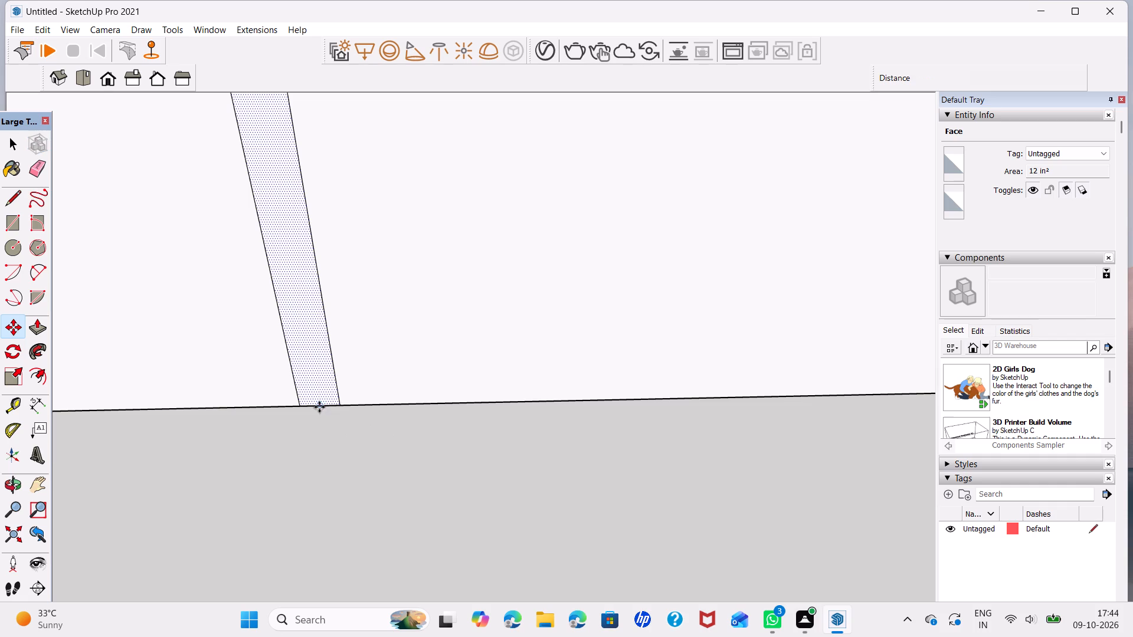
scroll(162, 414, "down", 15)
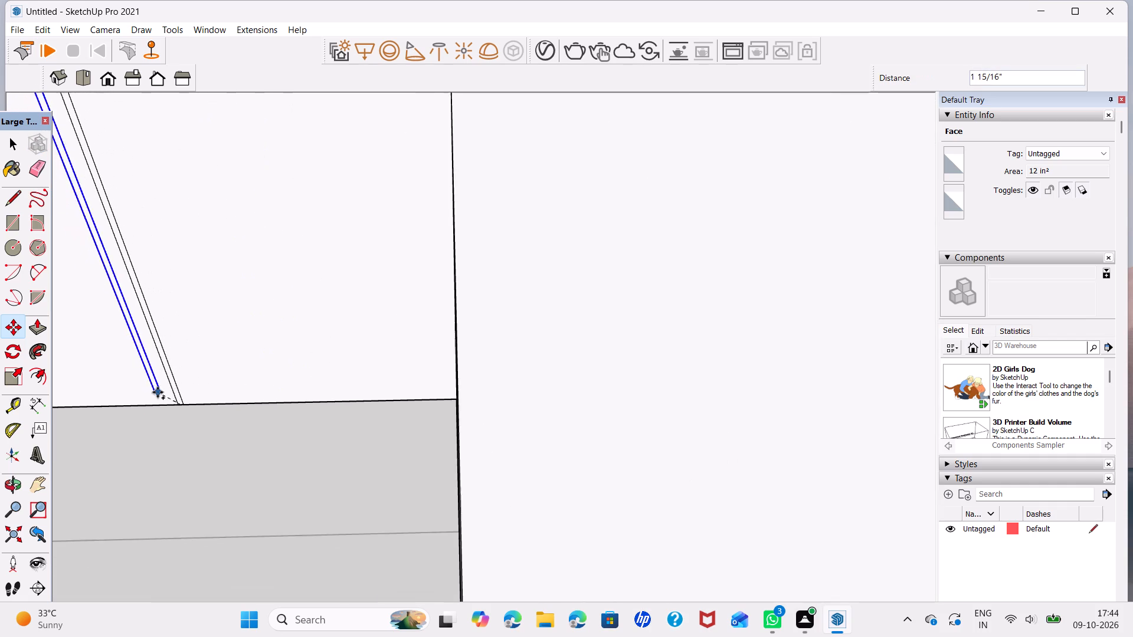
middle_click_drag(159, 385, 722, 389, "shift")
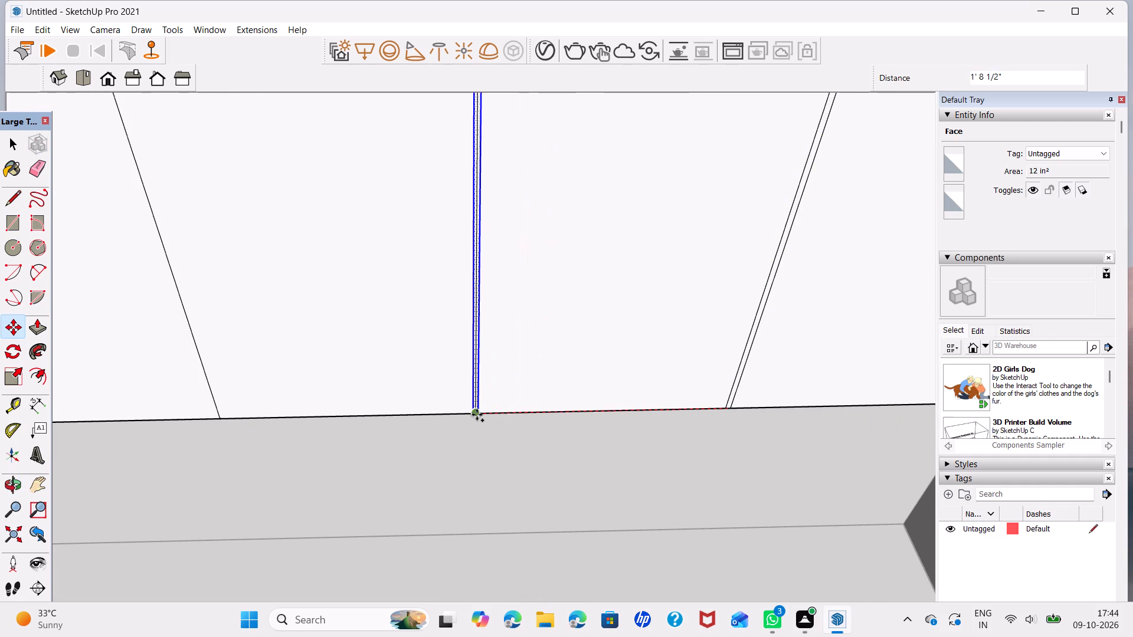
scroll(477, 415, "up", 11)
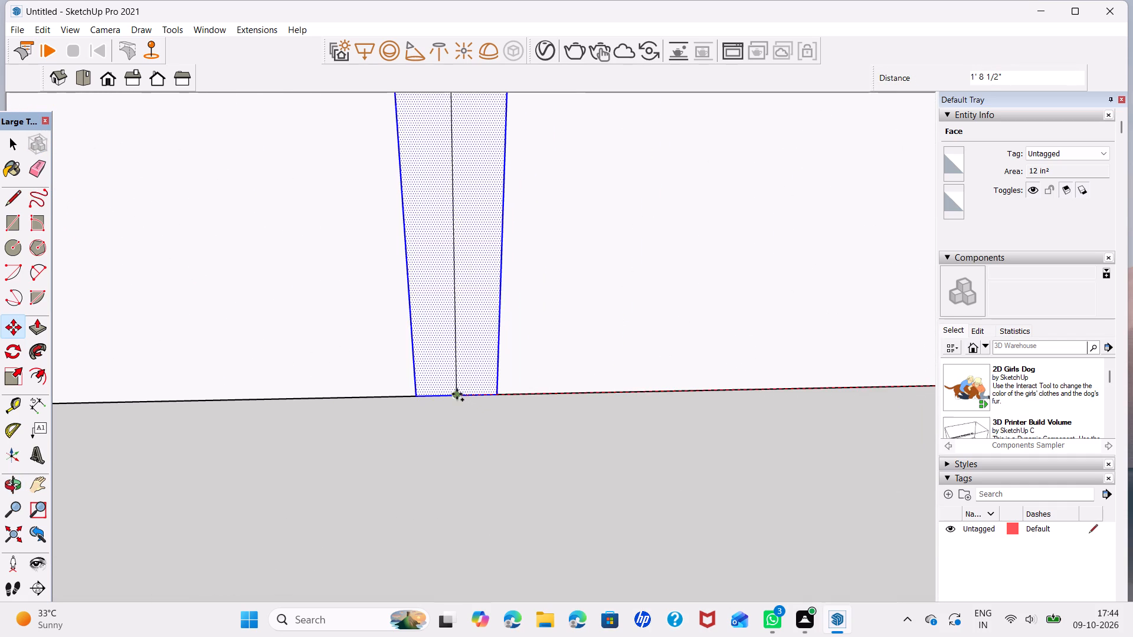
left_click(457, 394)
Copy the gap strip, centred, onto the following two dividing lines of the shorter front, each 1' 8 1/2" farther from the inner corner.
left_click(457, 394)
scroll(246, 400, "down", 11)
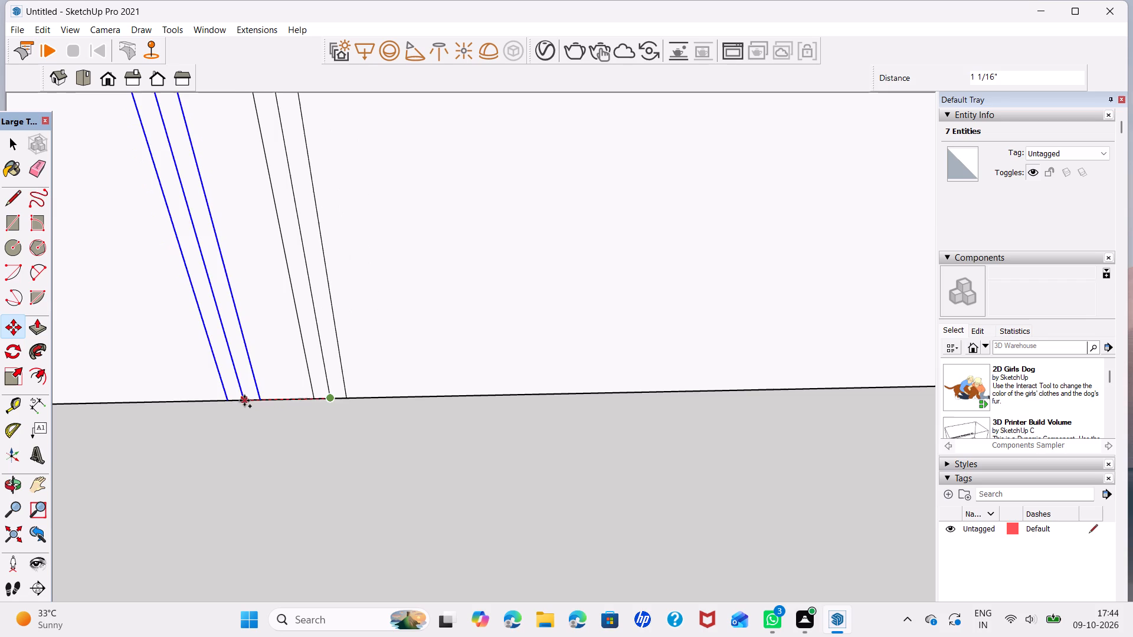
middle_click_drag(241, 397, 791, 409)
scroll(444, 431, "down", 6)
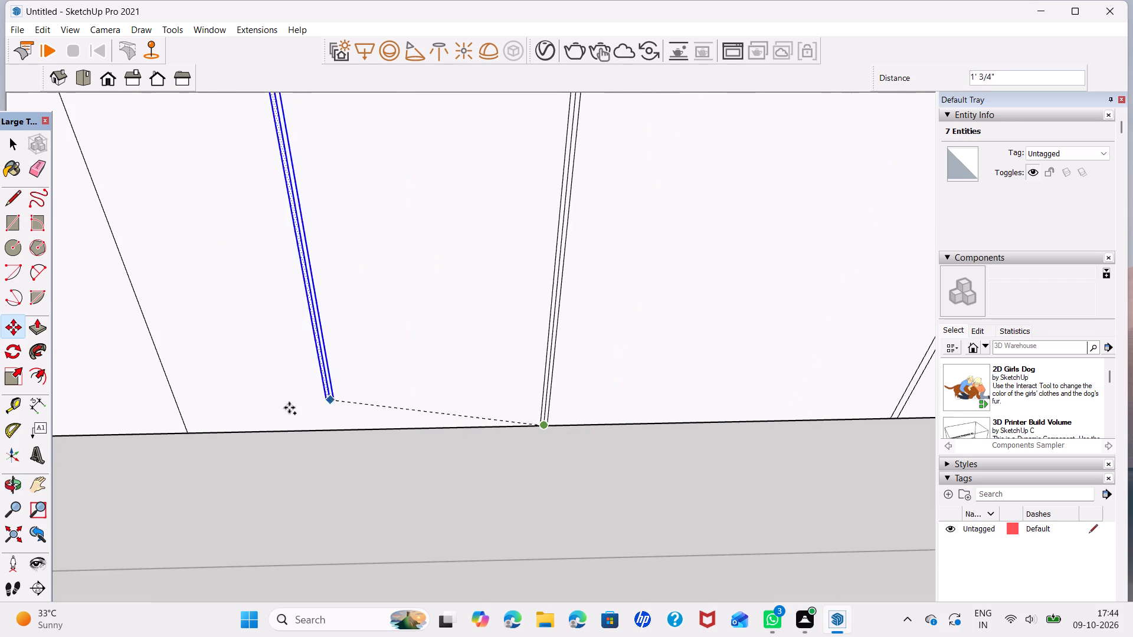
scroll(190, 437, "up", 6)
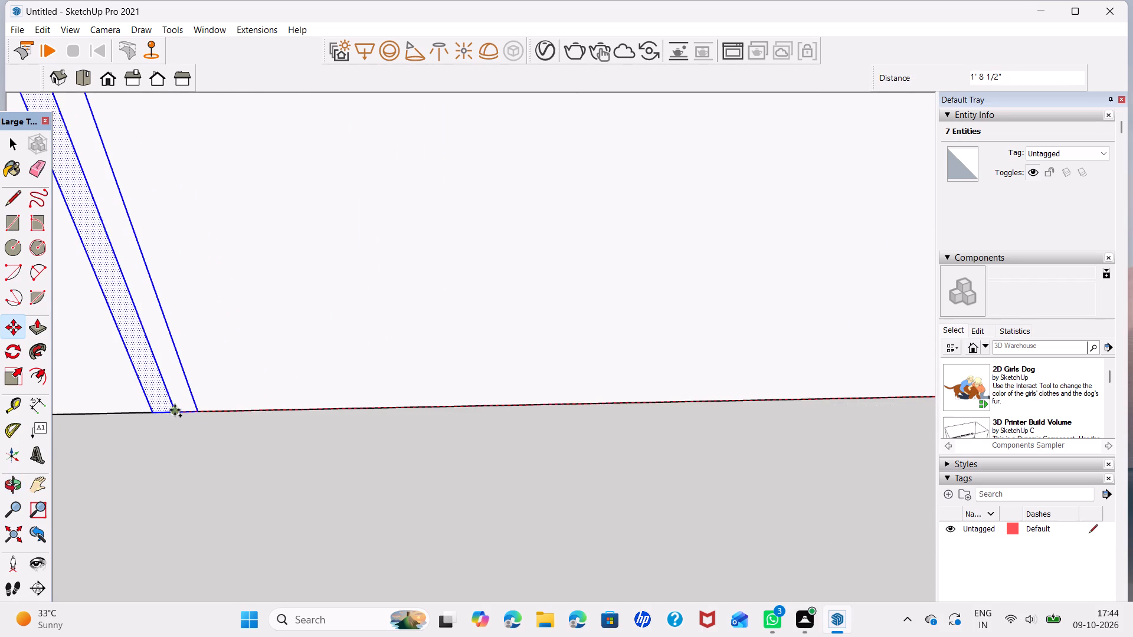
left_click(175, 408)
left_click(174, 409)
scroll(96, 412, "down", 13)
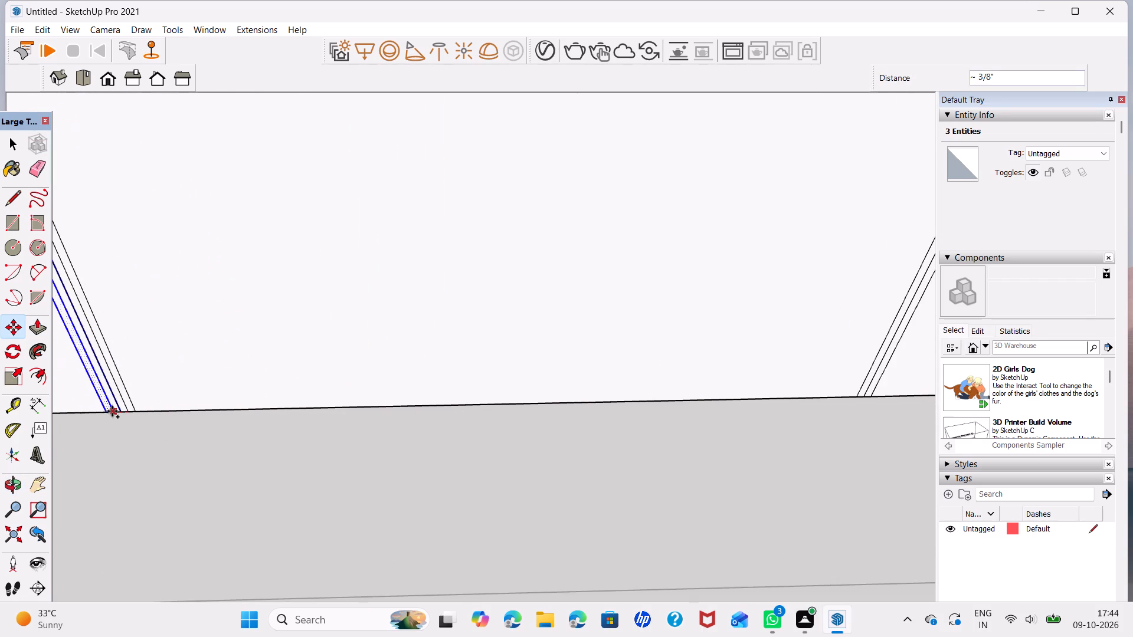
middle_click_drag(112, 411, 143, 340)
scroll(137, 355, "down", 6)
middle_click_drag(136, 365, 427, 386, "shift")
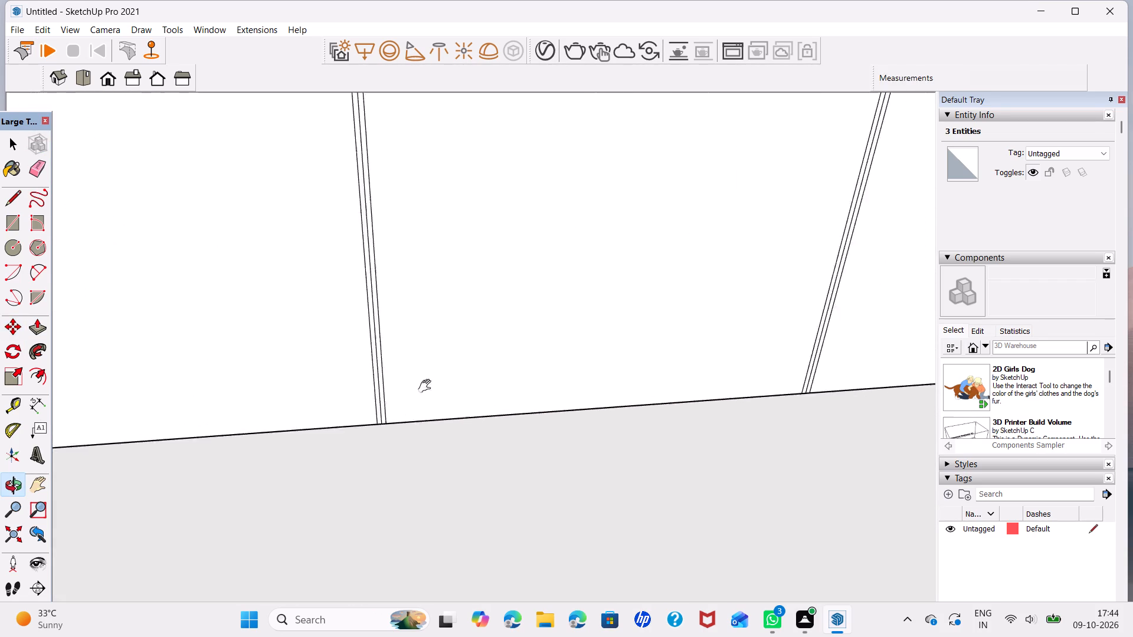
middle_click_drag(427, 386, 758, 380, "shift")
left_click(286, 452)
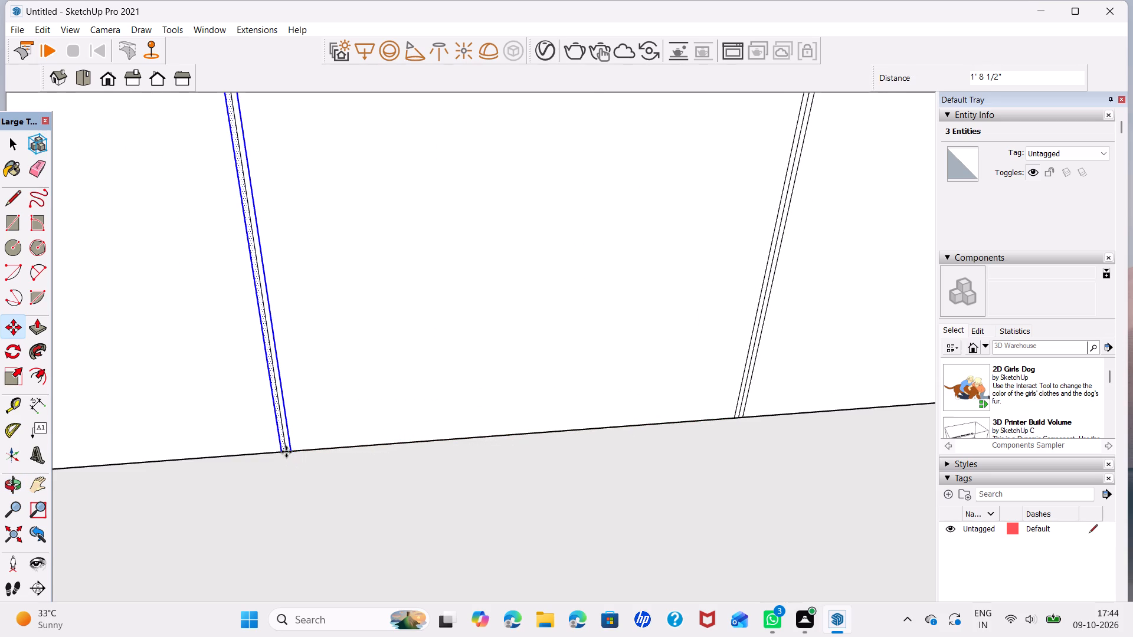
Copy the gap strip, centred, onto the shorter front's last dividing line, 1' 8 1/2" farther from the inner corner.
left_click(286, 451)
scroll(211, 448, "down", 14)
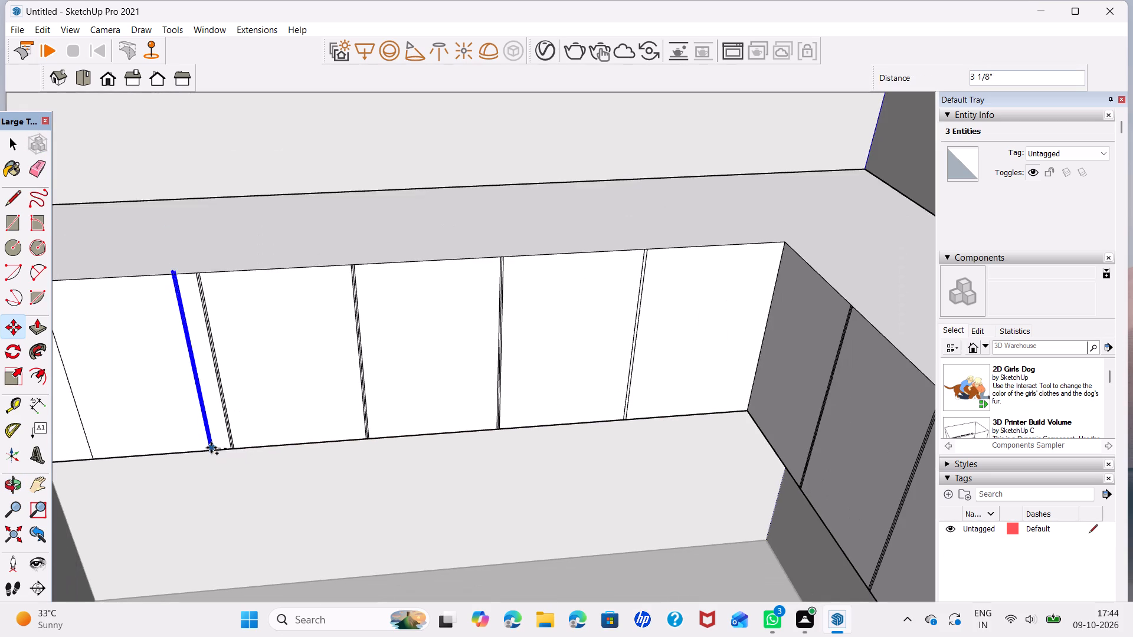
middle_click_drag(211, 448, 582, 418)
scroll(468, 429, "up", 11)
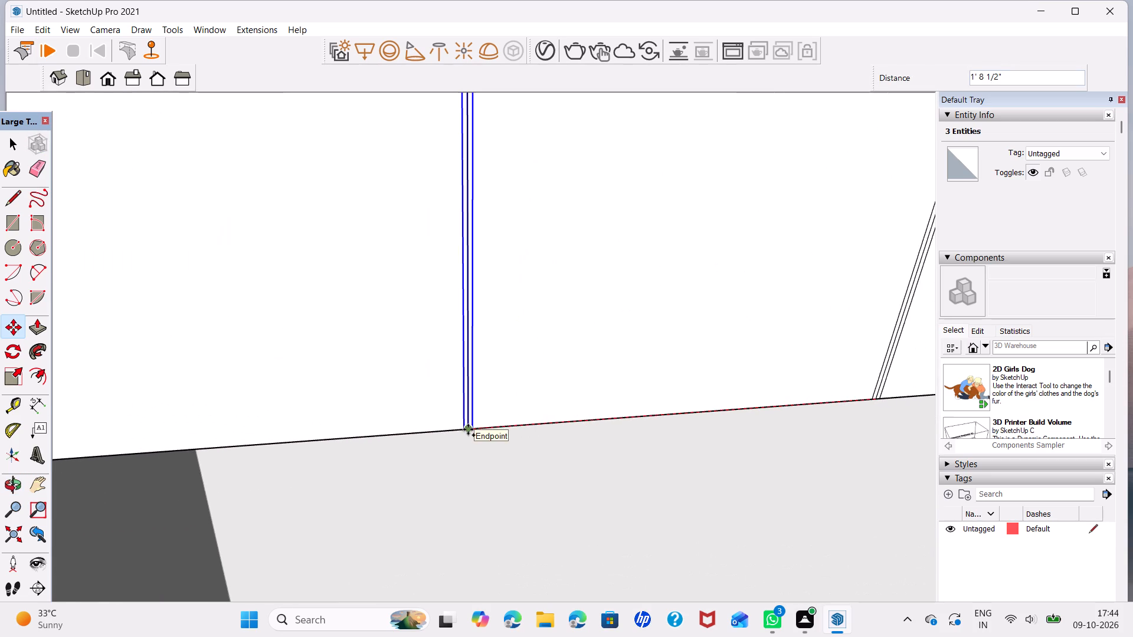
left_click(468, 429)
Delete the original centre dividing line inside the four copied gap strips on the shorter front.
key("space")
left_click(467, 419)
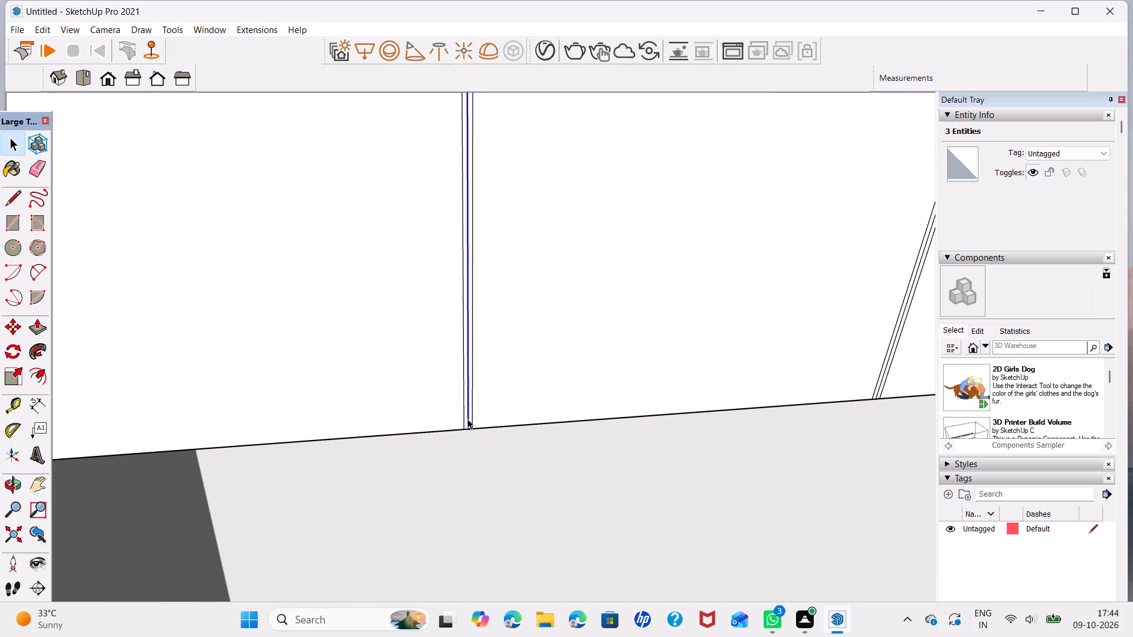
key("Delete")
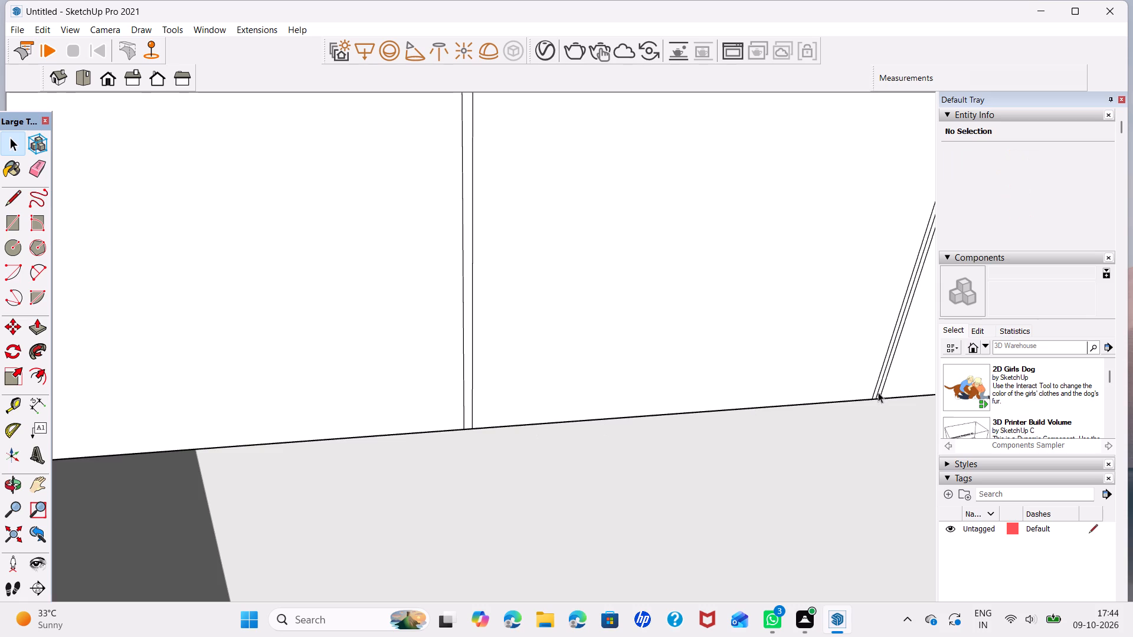
left_click(878, 393)
key("Delete")
scroll(685, 445, "down", 7)
middle_click_drag(748, 416, 147, 462)
scroll(306, 455, "up", 5)
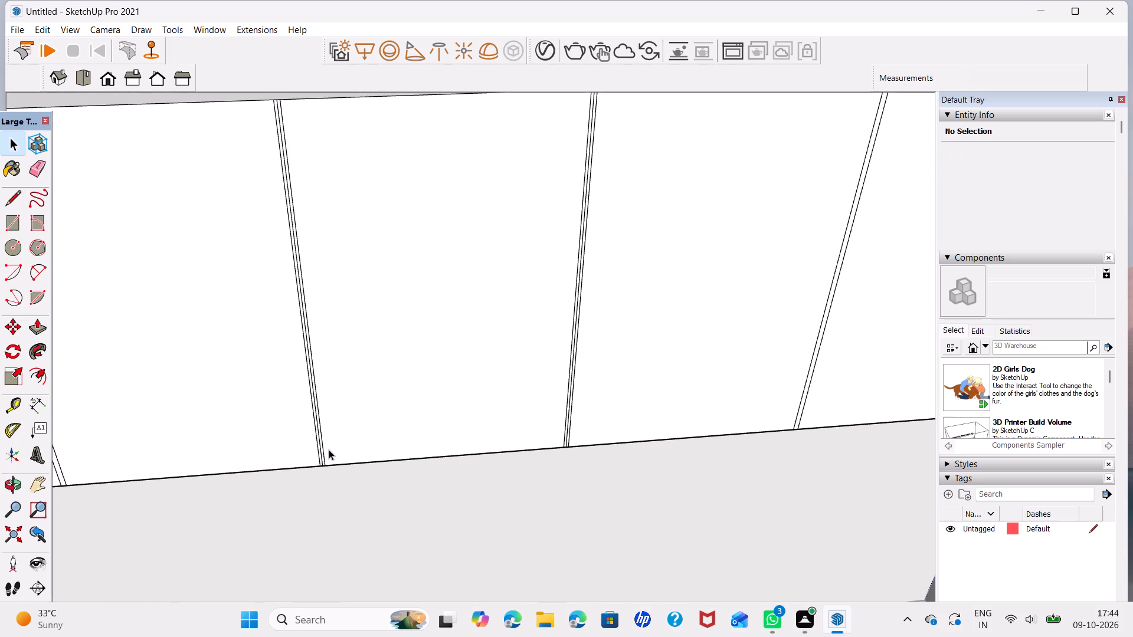
left_click(320, 449)
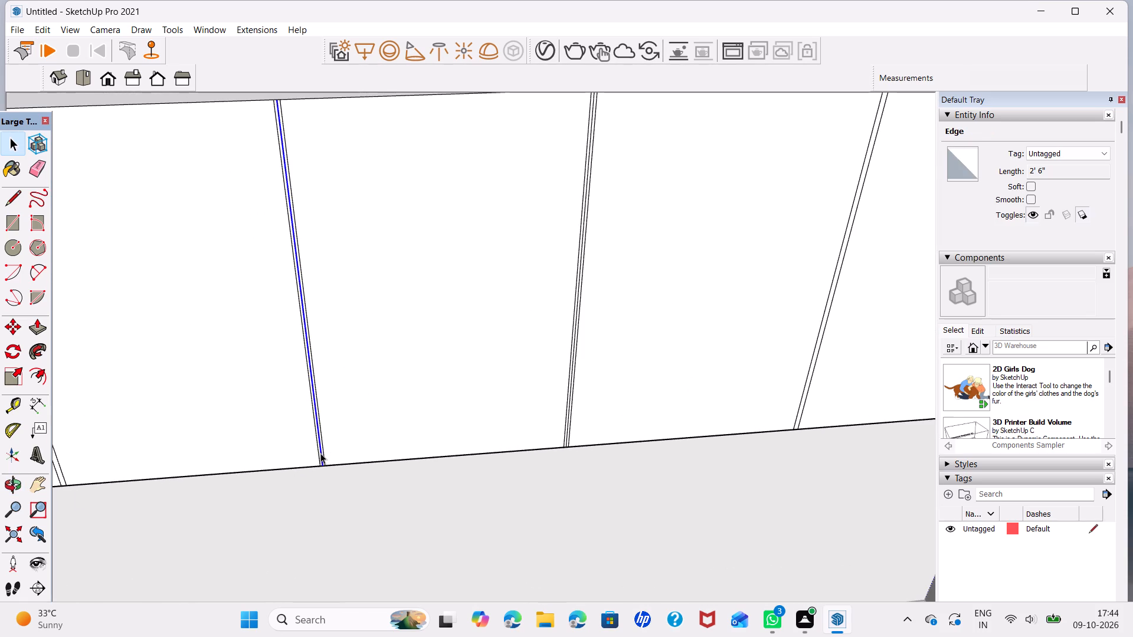
key("Delete")
left_click(569, 432)
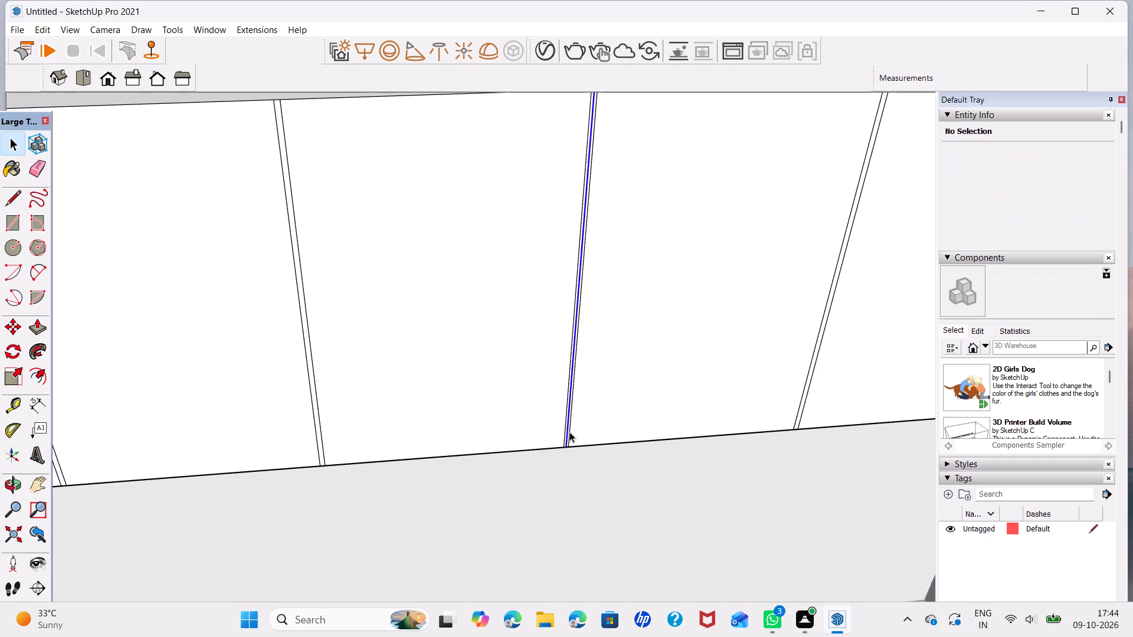
key("Delete")
Delete the leftover centre dividing lines from the longer front's five remaining gap strips, starting at the inner corner.
scroll(748, 432, "down", 5)
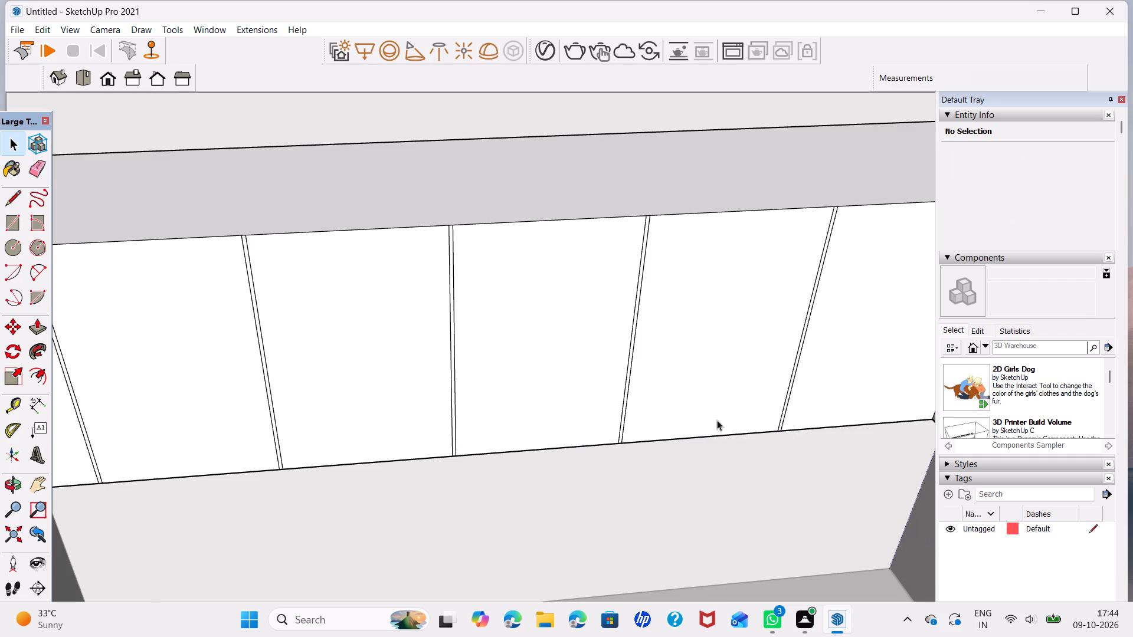
middle_click_drag(717, 420, 240, 422, "shift")
middle_click_drag(306, 524, 666, 515)
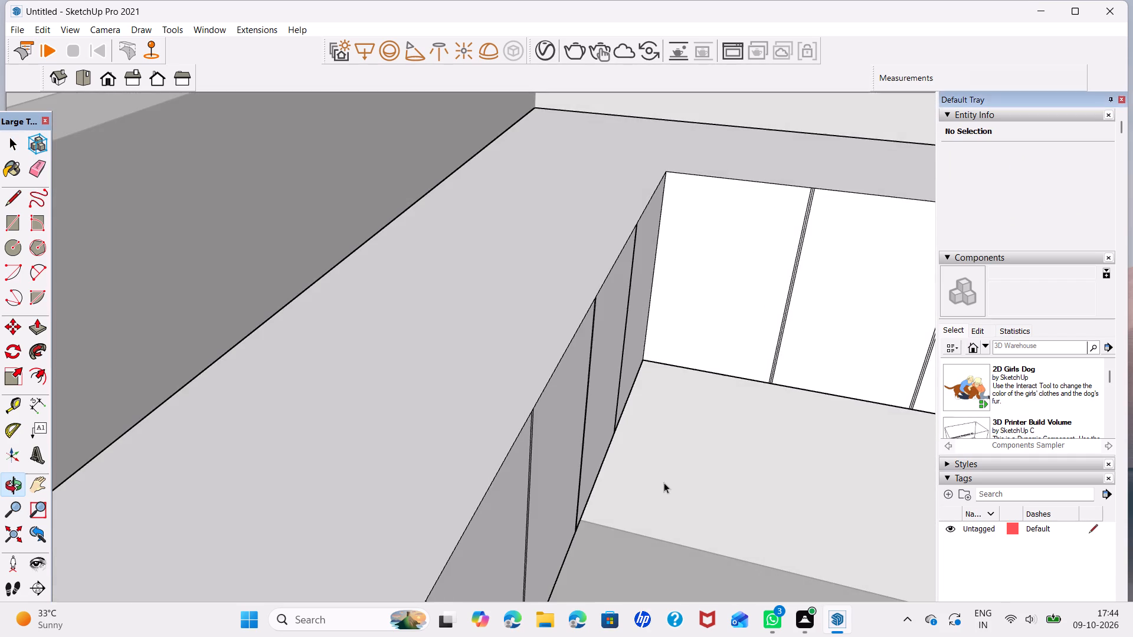
middle_click_drag(496, 482, 0, 510, "shift")
scroll(564, 406, "up", 4)
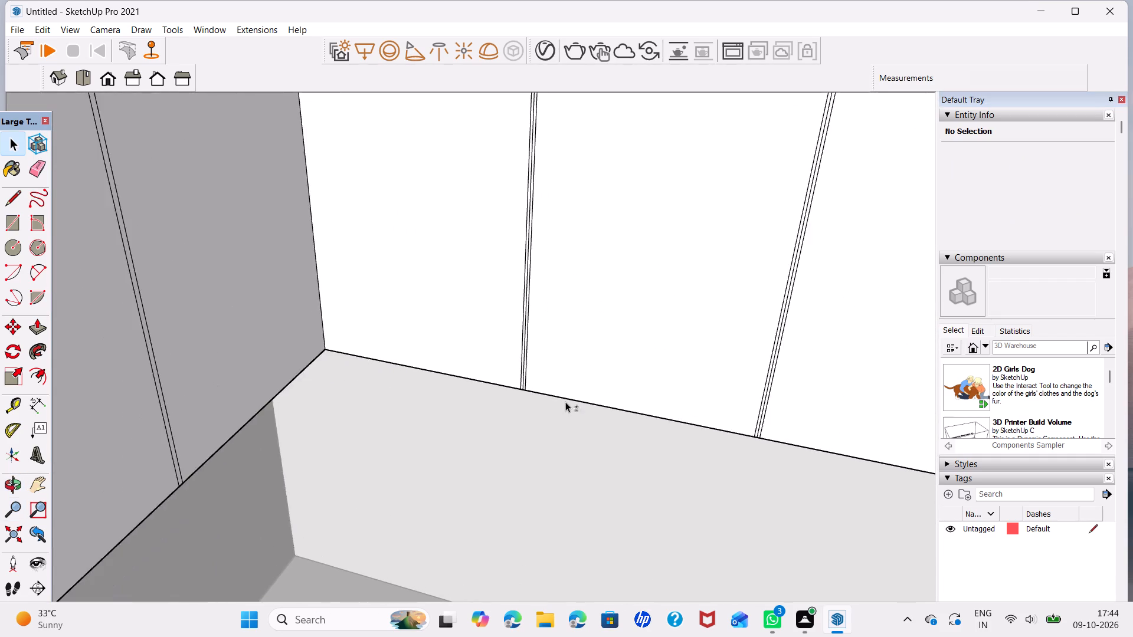
middle_click_drag(565, 402, 289, 428, "shift")
left_click(116, 426)
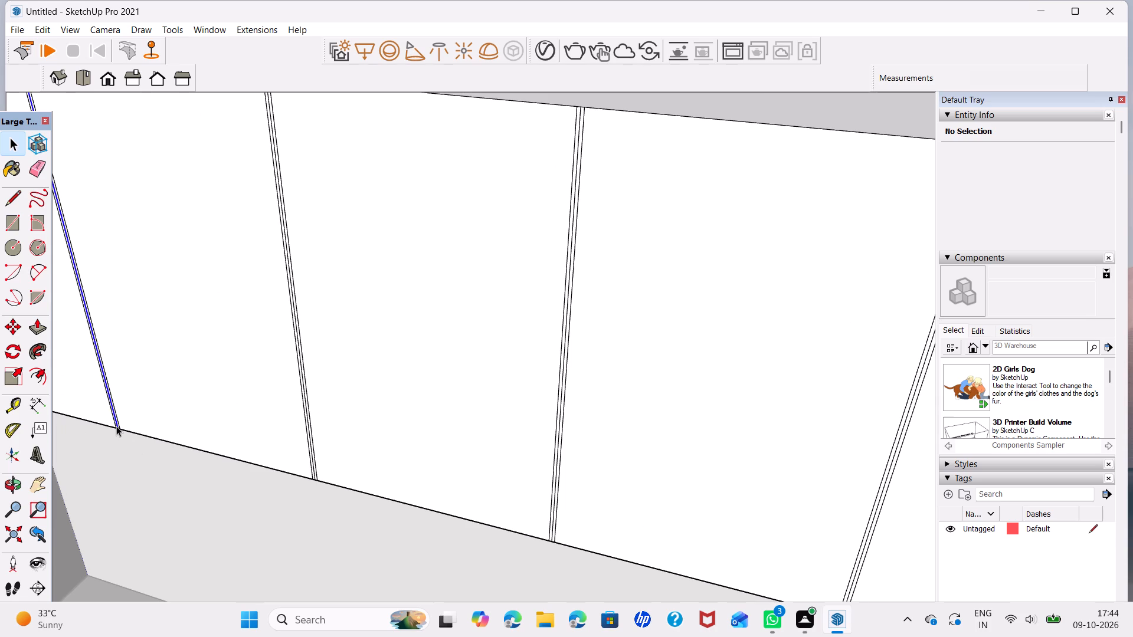
key("Delete")
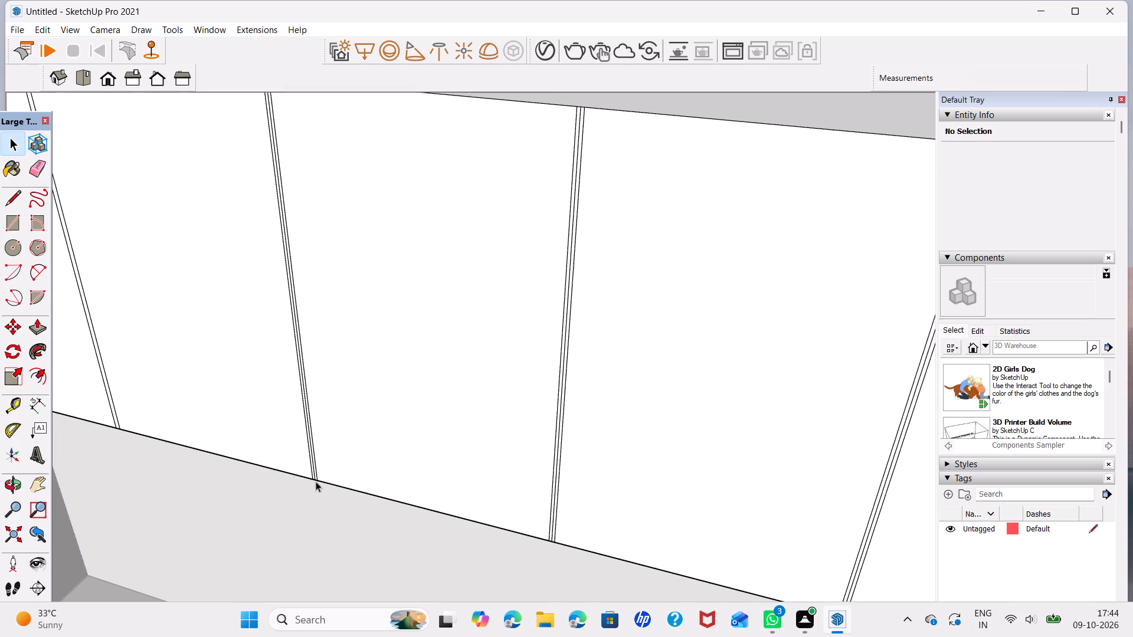
left_click(312, 477)
left_click(314, 478)
key("Delete")
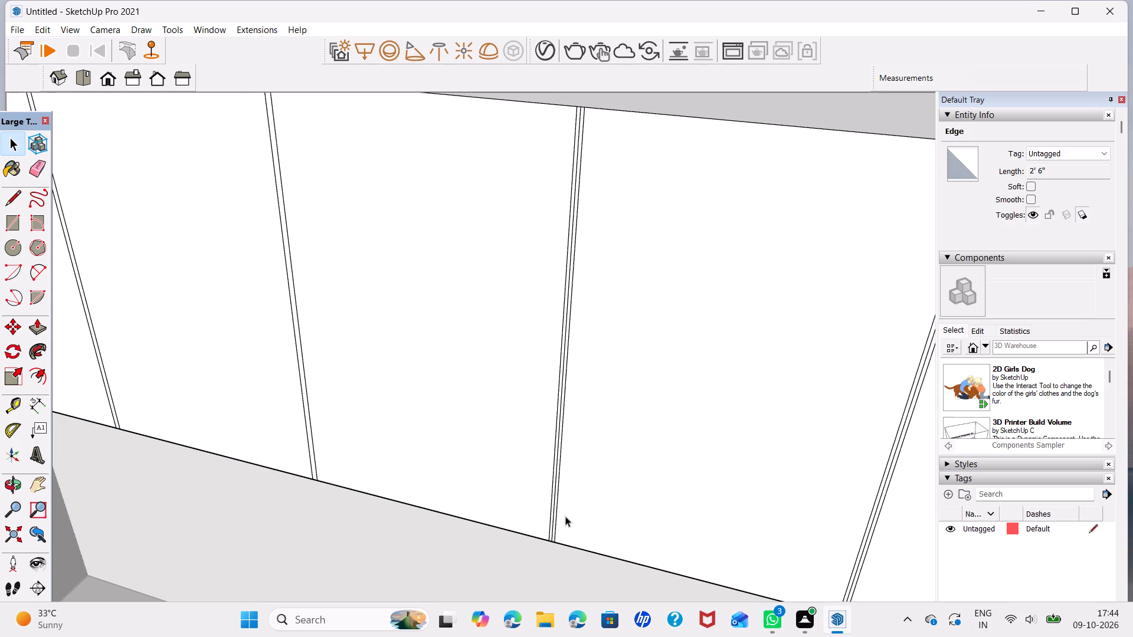
left_click(554, 528)
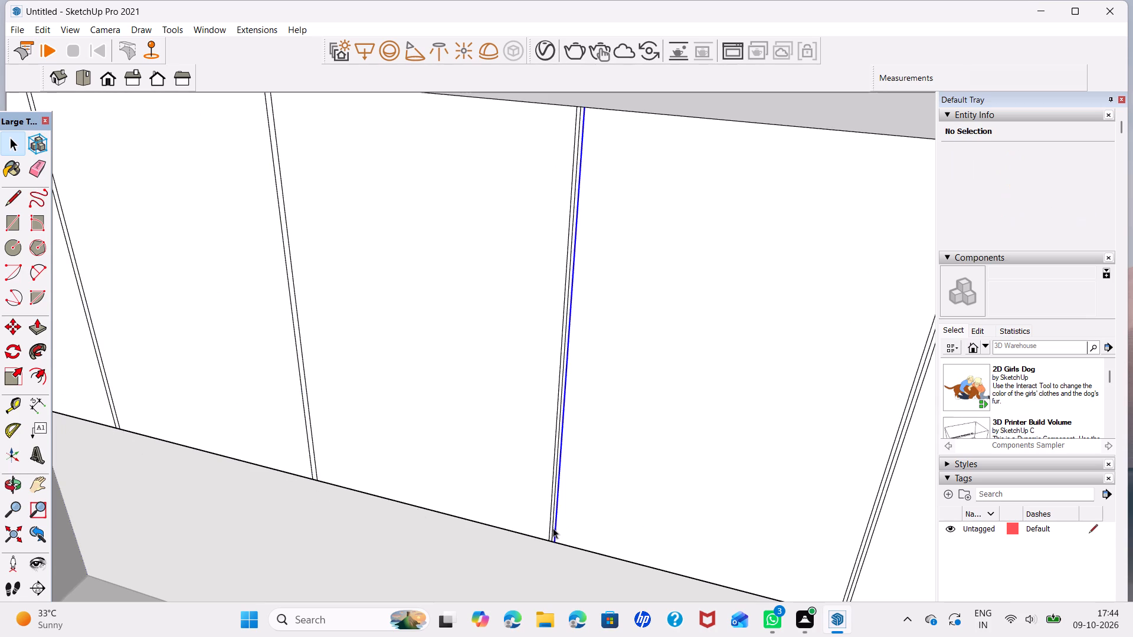
left_click(553, 528)
key("Delete")
left_click(856, 570)
key("Delete")
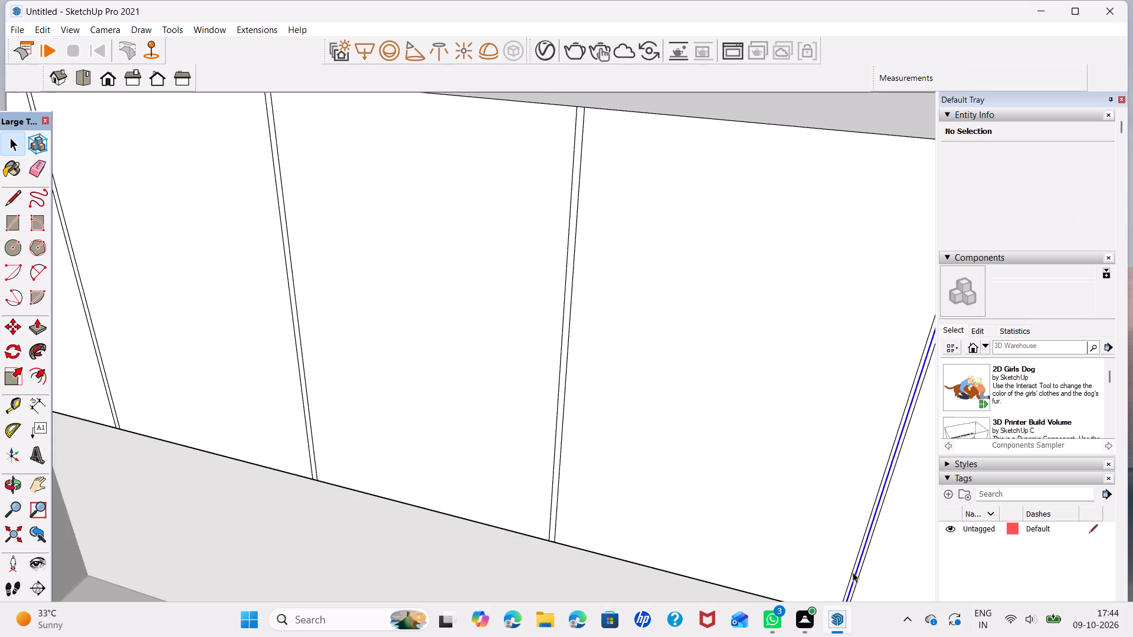
scroll(660, 470, "down", 5)
middle_click_drag(660, 449, 223, 410)
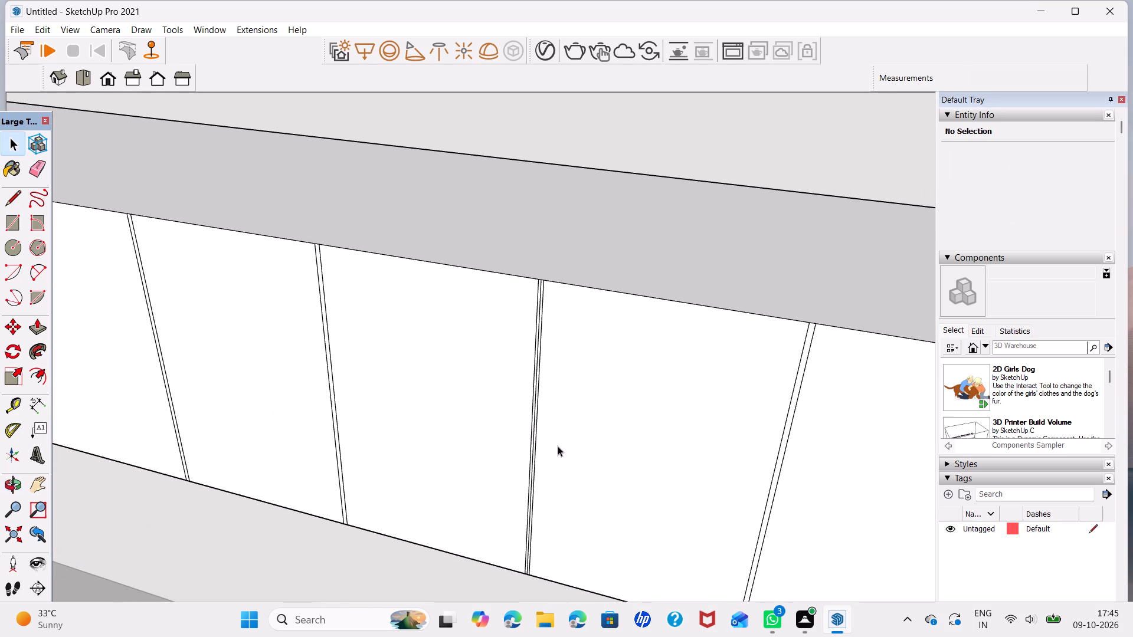
scroll(533, 464, "up", 2)
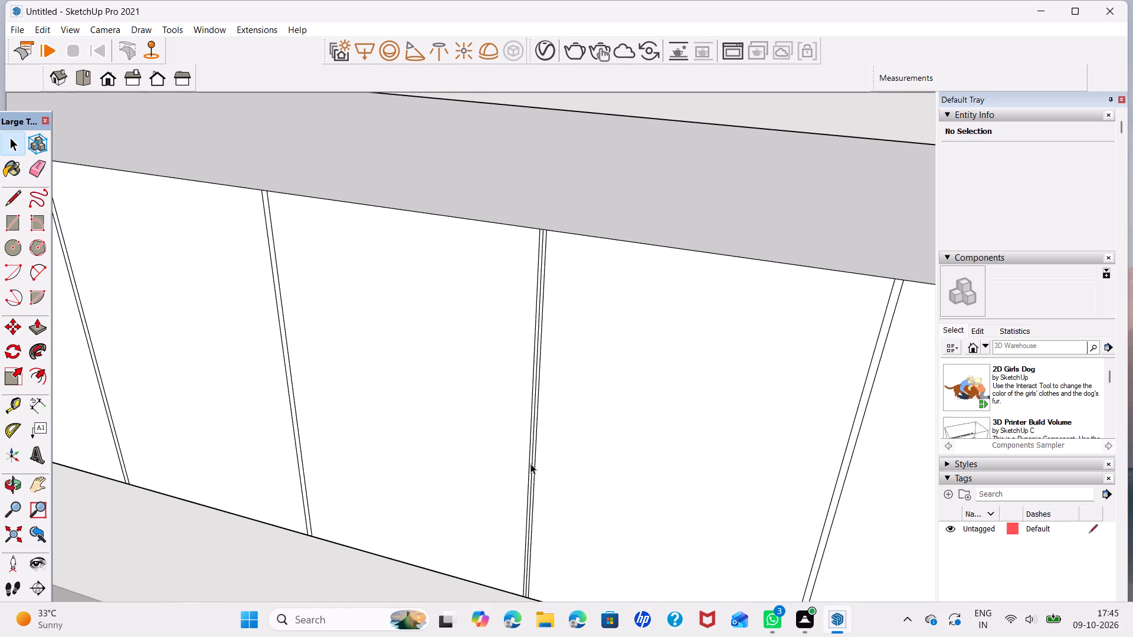
left_click(531, 464)
key("Delete")
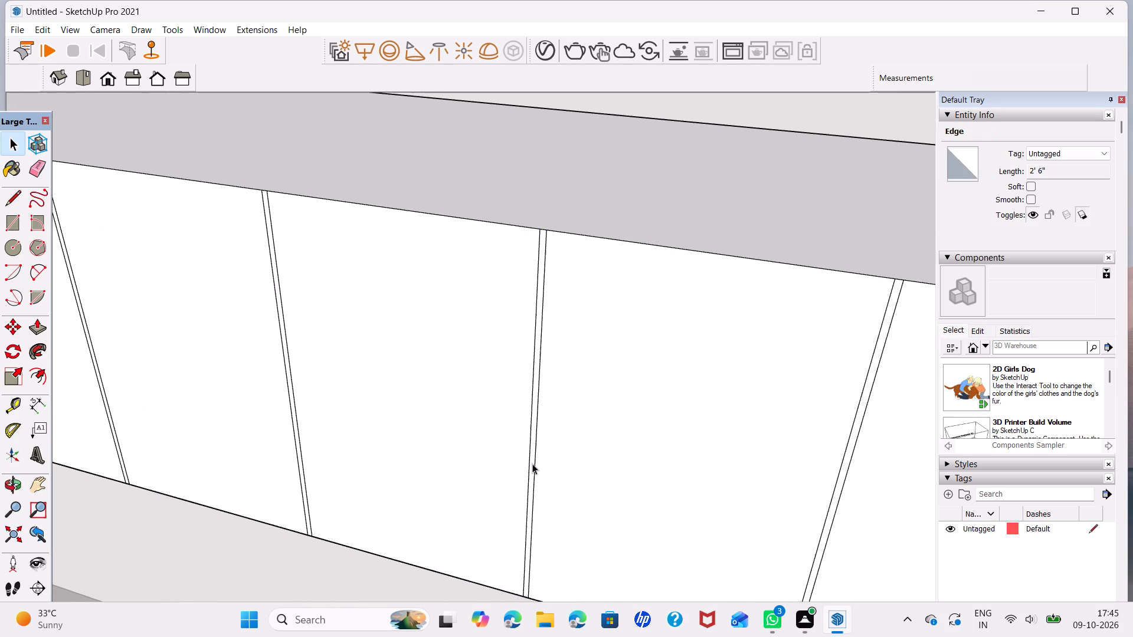
left_click_drag(709, 495, 660, 453)
Recess all six gap strips on the longer front by 0.5" with Push/Pull, working toward the inner corner.
scroll(662, 454, "down", 4)
middle_click_drag(803, 461, 668, 446)
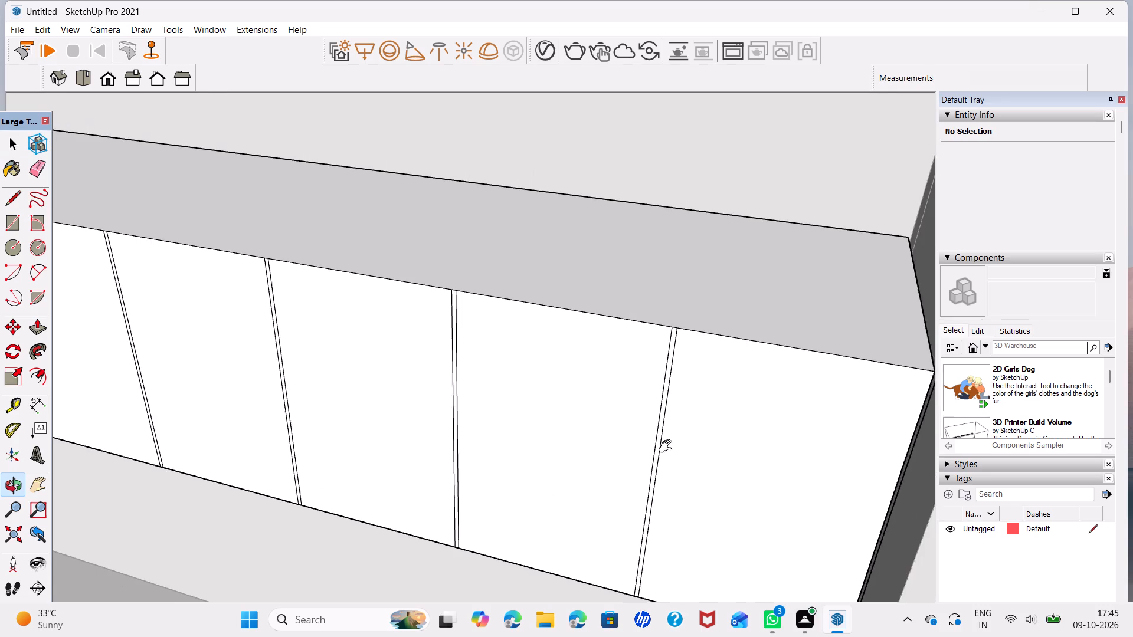
middle_click_drag(668, 446, 657, 443)
key("p")
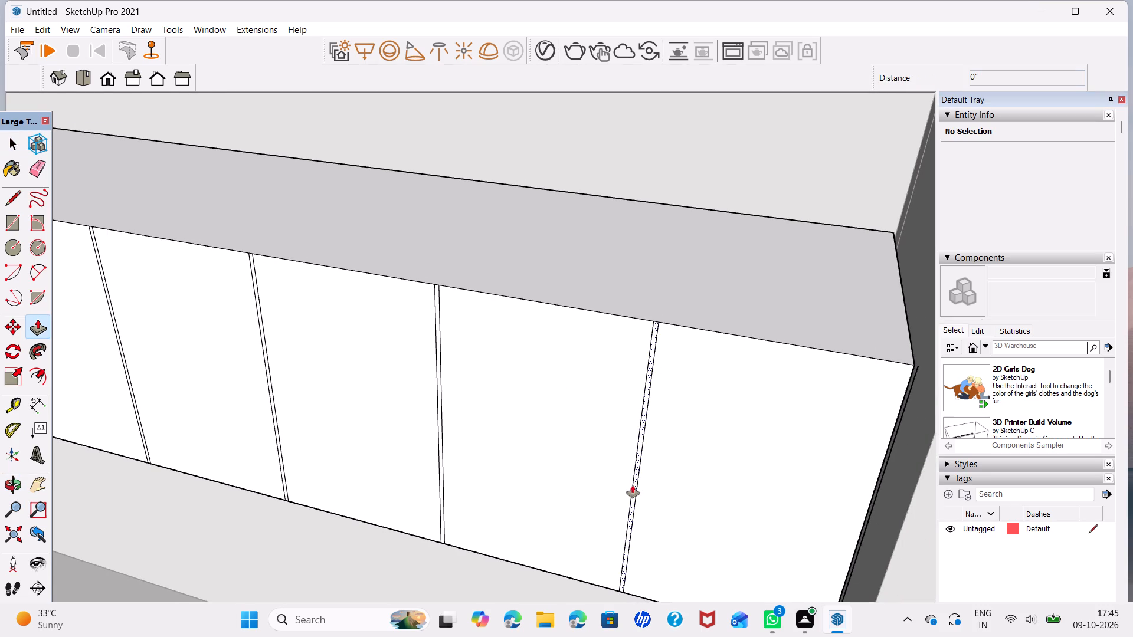
left_click(633, 485)
type("0.5")
key("Return")
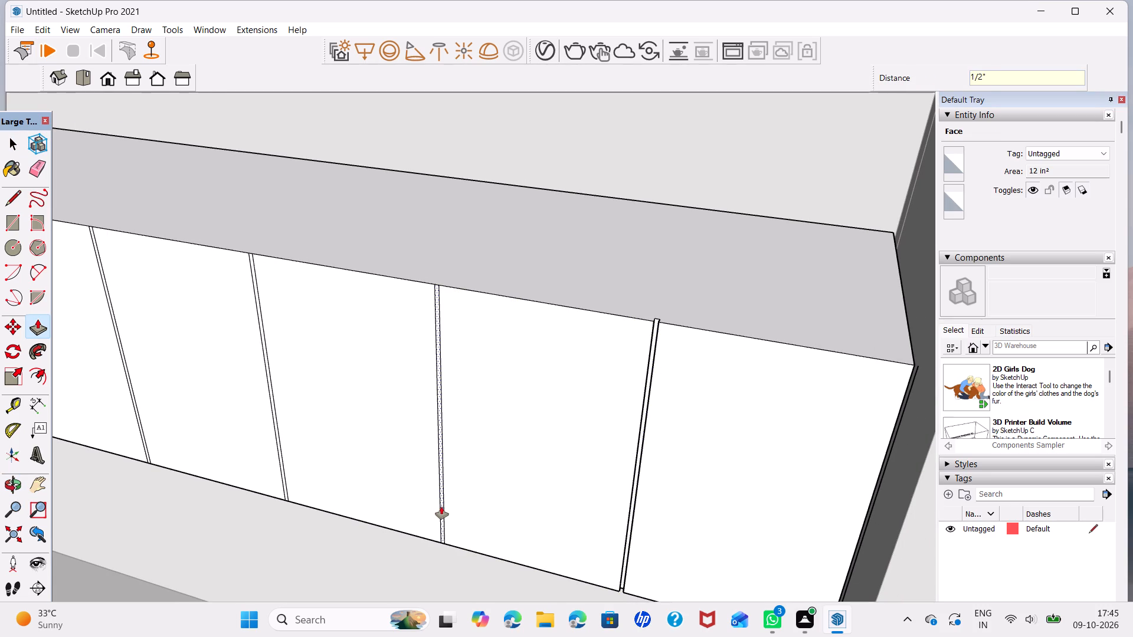
double_click(441, 507)
scroll(390, 496, "down", 3)
middle_click_drag(385, 494, 720, 544, "shift")
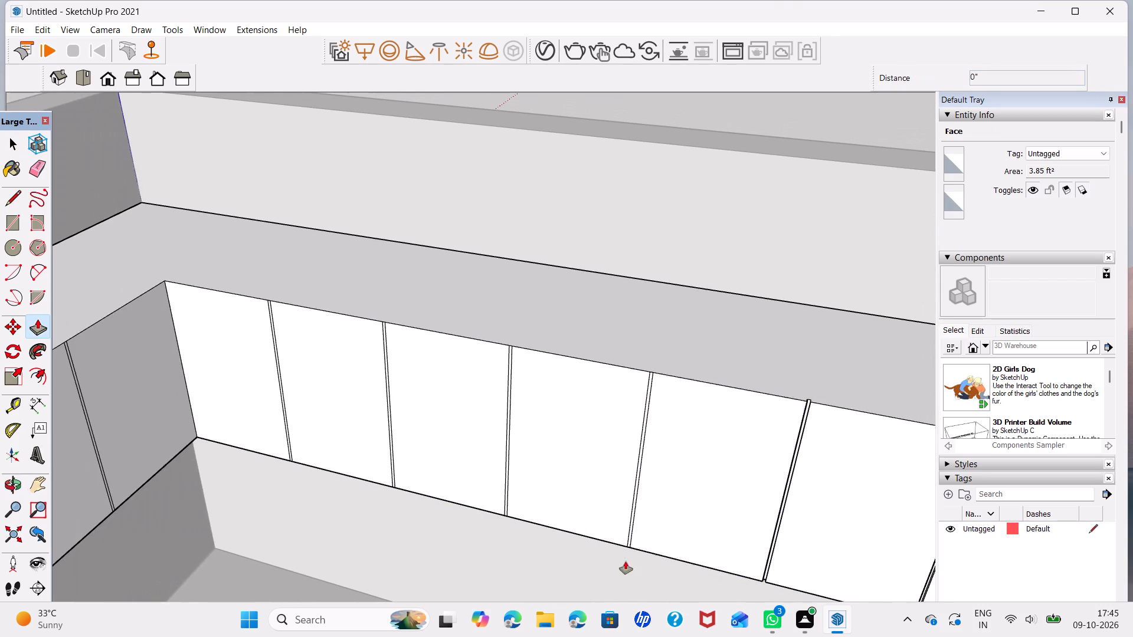
double_click(628, 541)
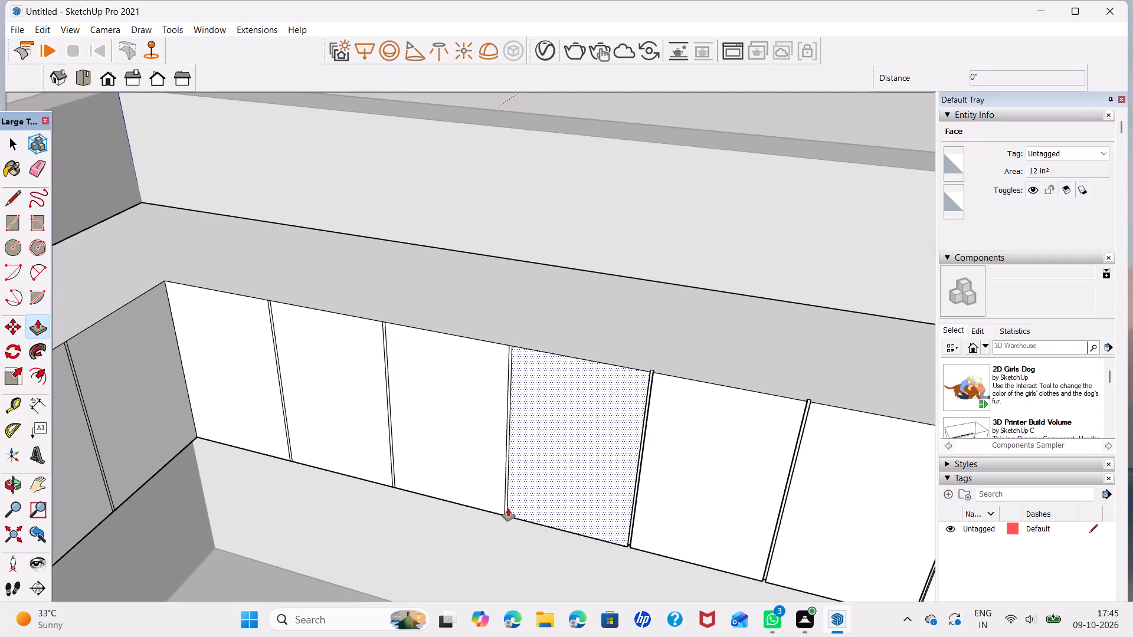
scroll(503, 511, "up", 3)
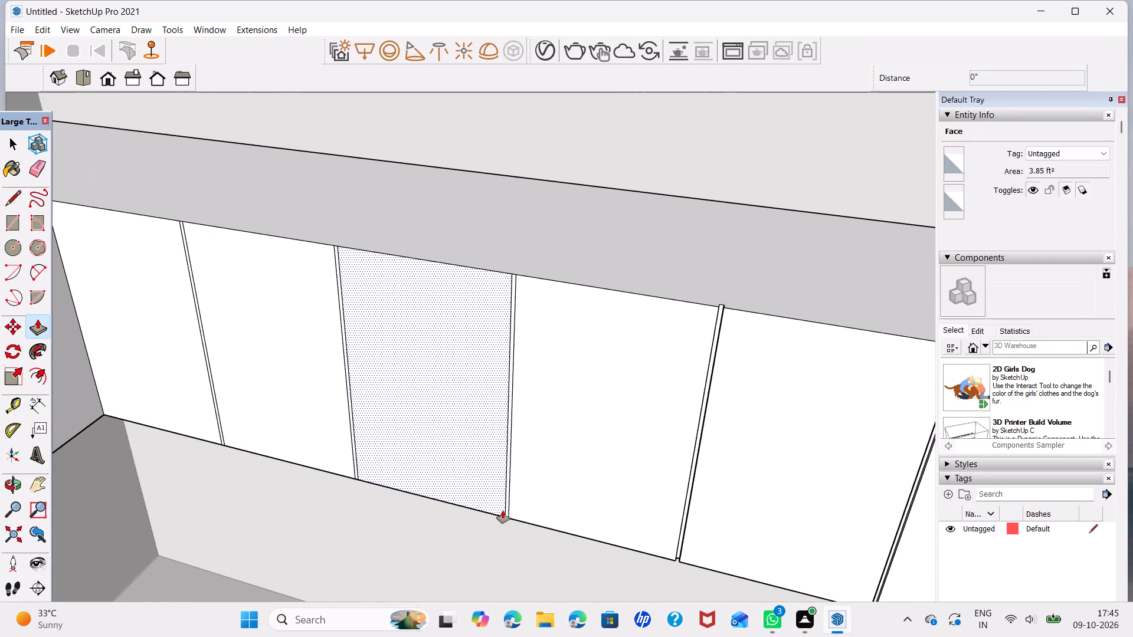
double_click(506, 505)
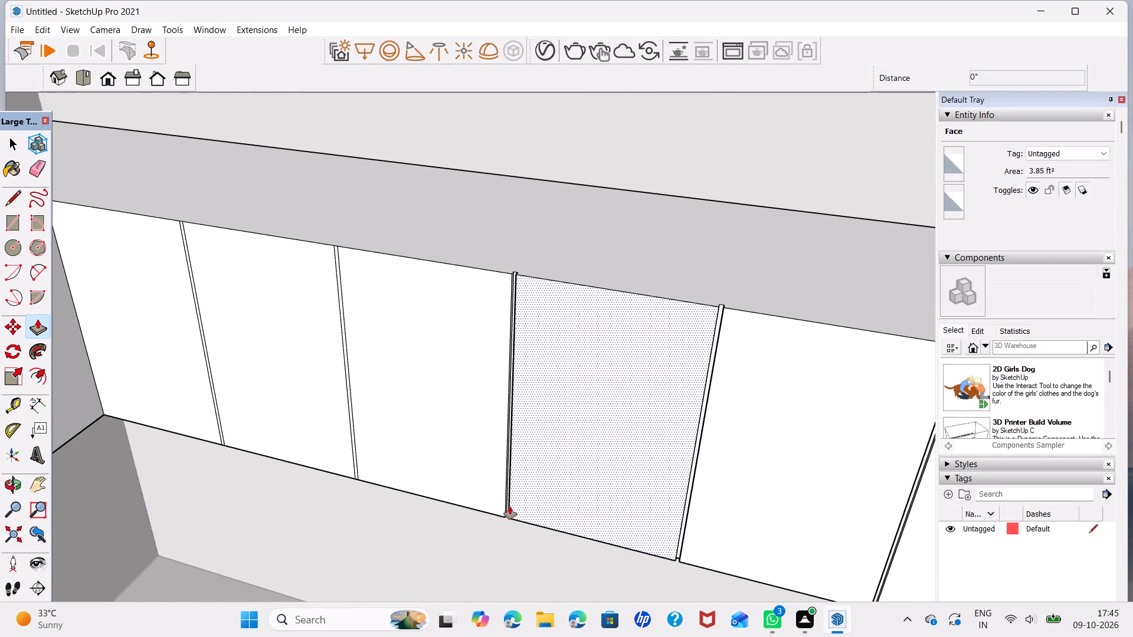
double_click(356, 475)
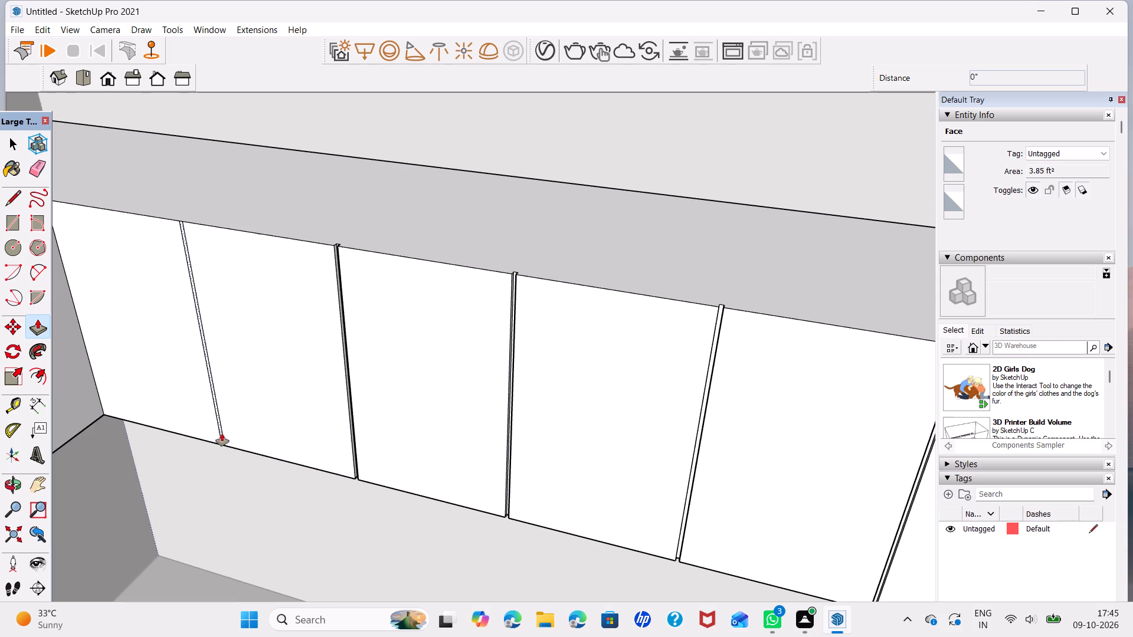
double_click(221, 436)
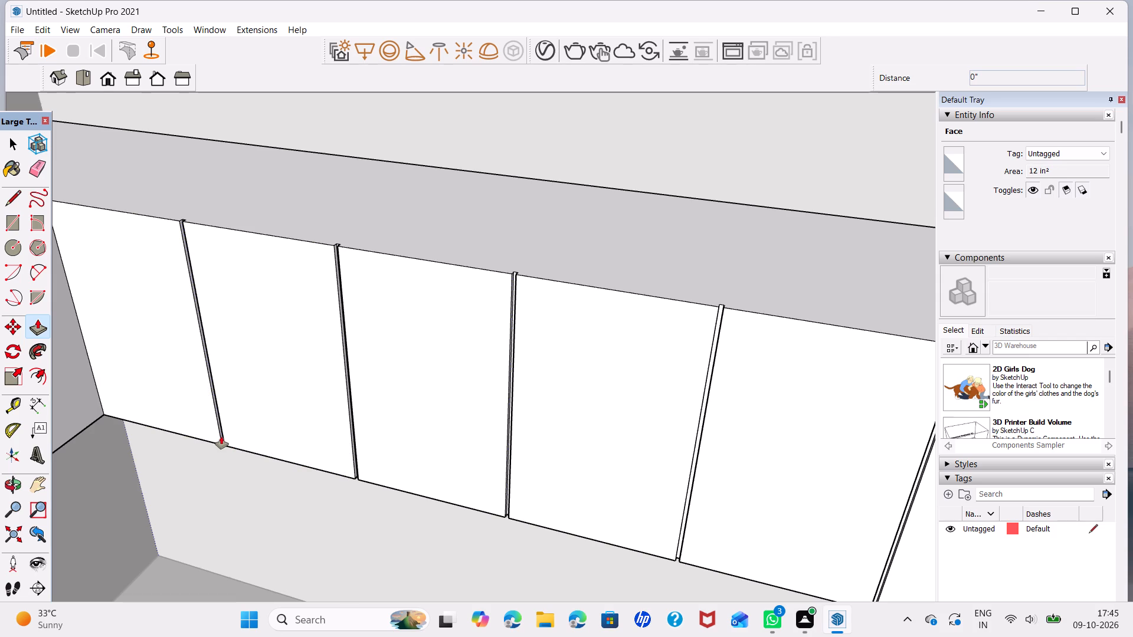
Recess the shorter front's five gap strips by the same 0.5", working toward the inner corner, and close the upper unit.
scroll(289, 423, "down", 4)
middle_click_drag(222, 435, 48, 468)
middle_click_drag(107, 431, 108, 431)
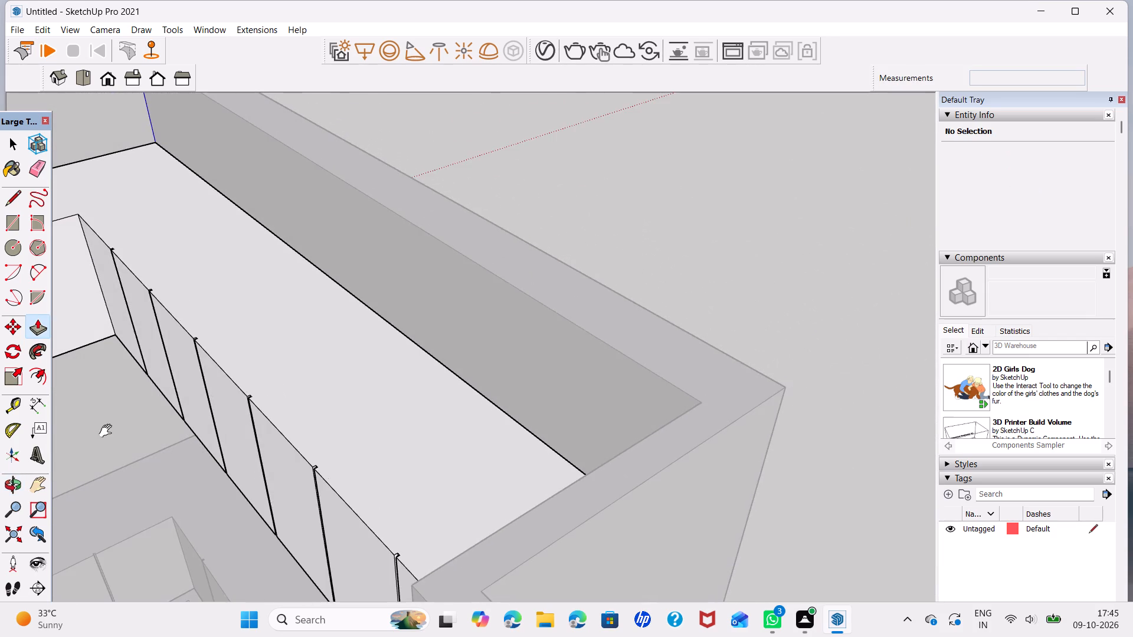
middle_click_drag(108, 431, 583, 405)
scroll(299, 491, "up", 4)
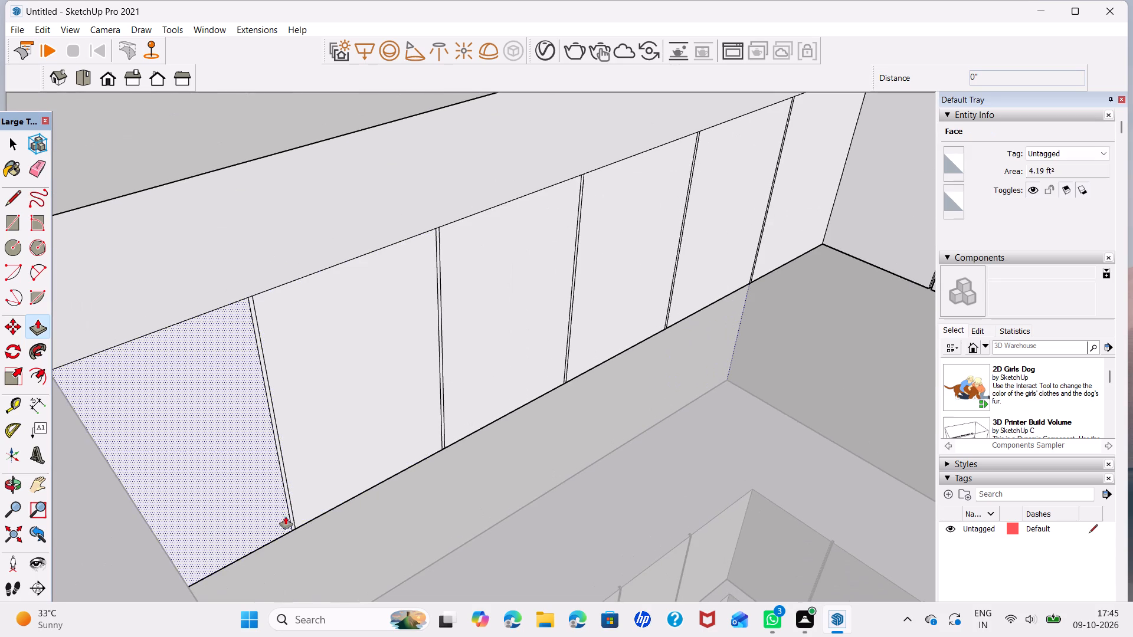
double_click(293, 525)
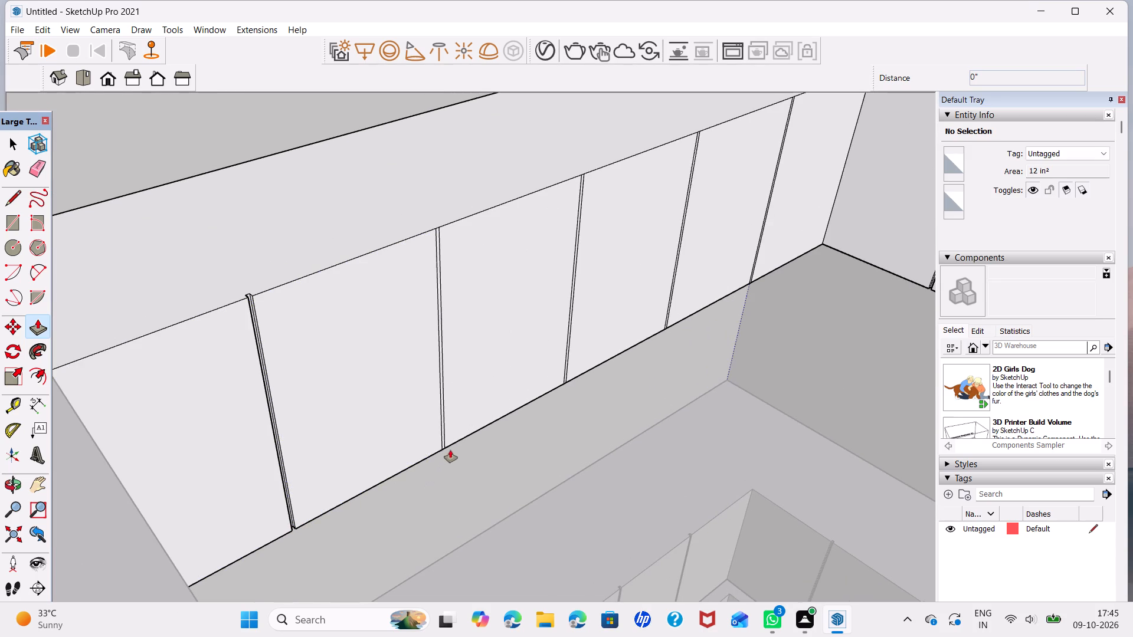
double_click(443, 444)
middle_click_drag(506, 423, 310, 503, "shift")
scroll(296, 493, "up", 4)
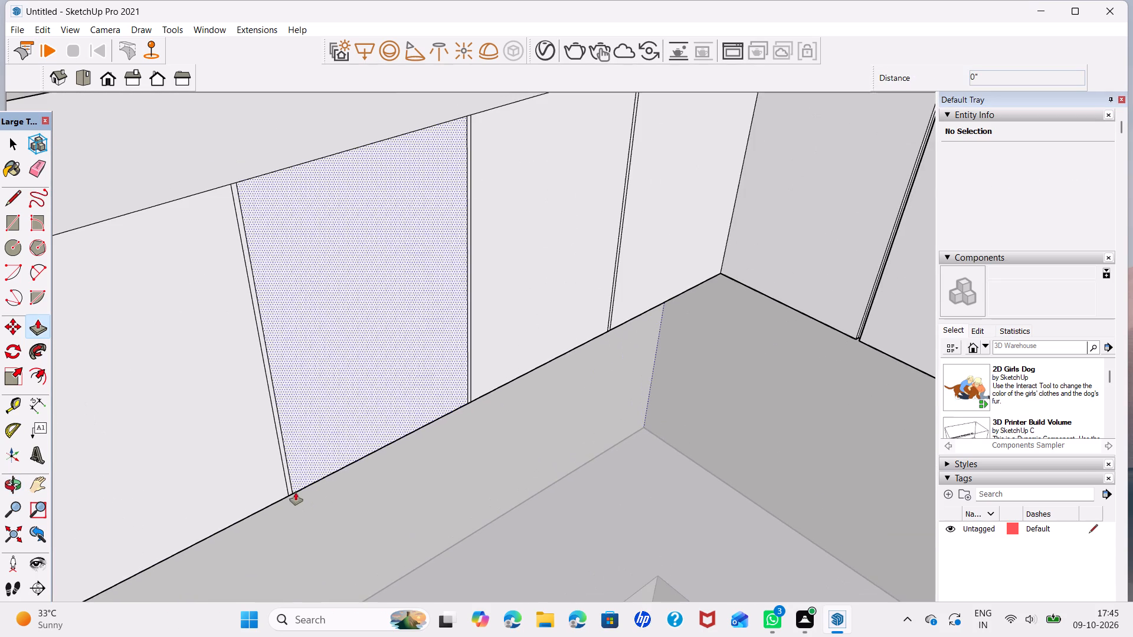
double_click(289, 487)
middle_click_drag(340, 461, 139, 589, "shift")
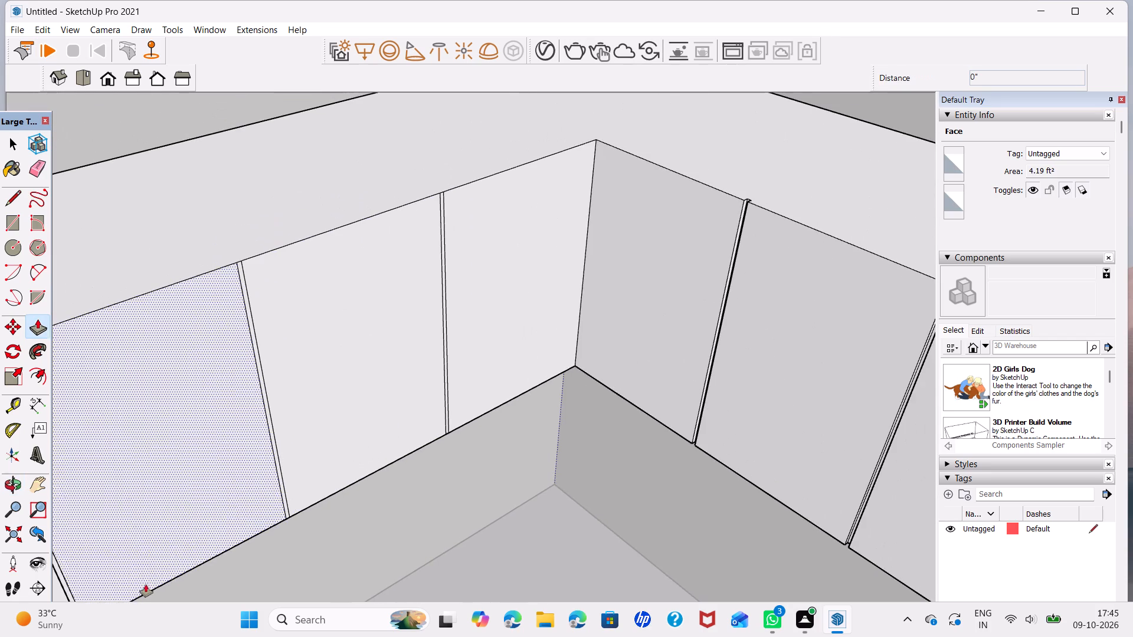
scroll(286, 518, "up", 2)
double_click(289, 514)
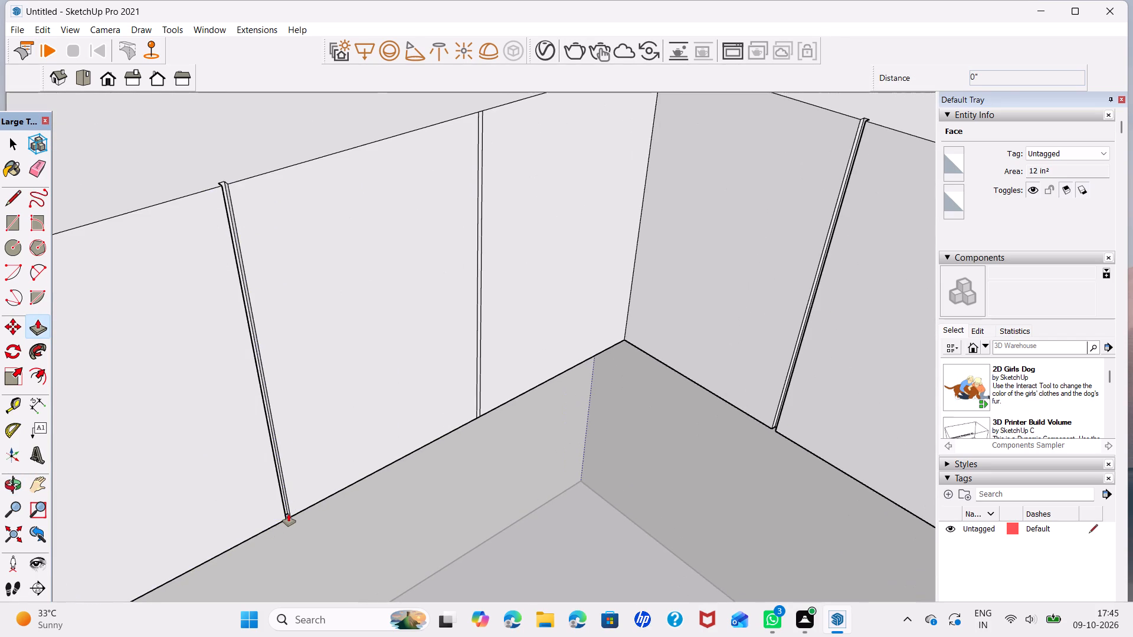
middle_click_drag(344, 461, 121, 555)
scroll(281, 494, "up", 2)
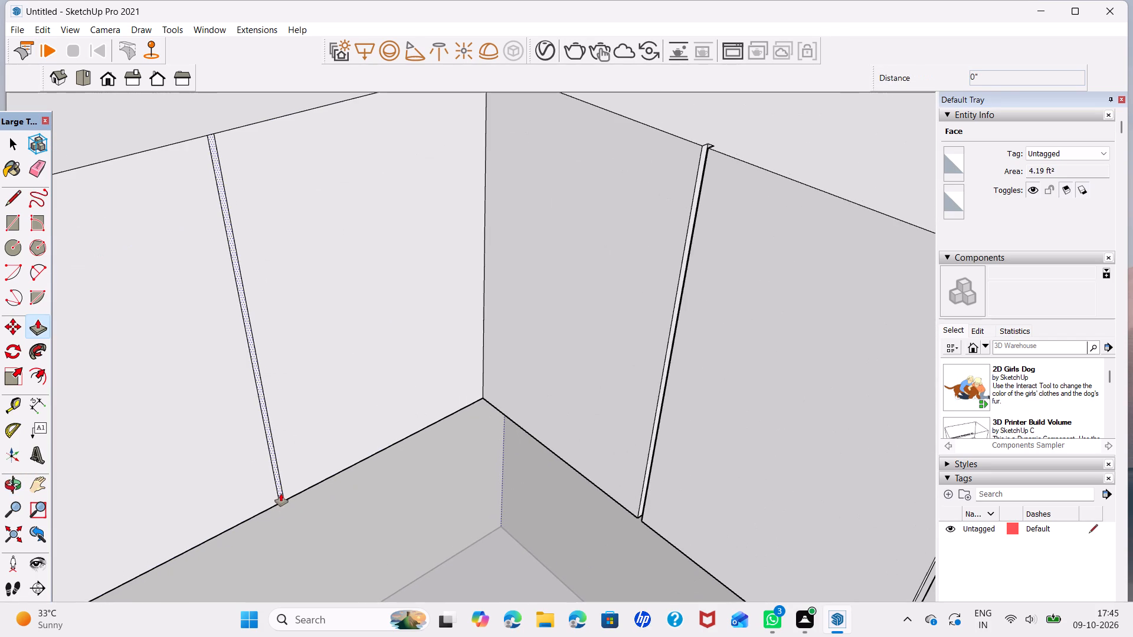
double_click(281, 494)
key("Escape")
scroll(362, 472, "down", 5)
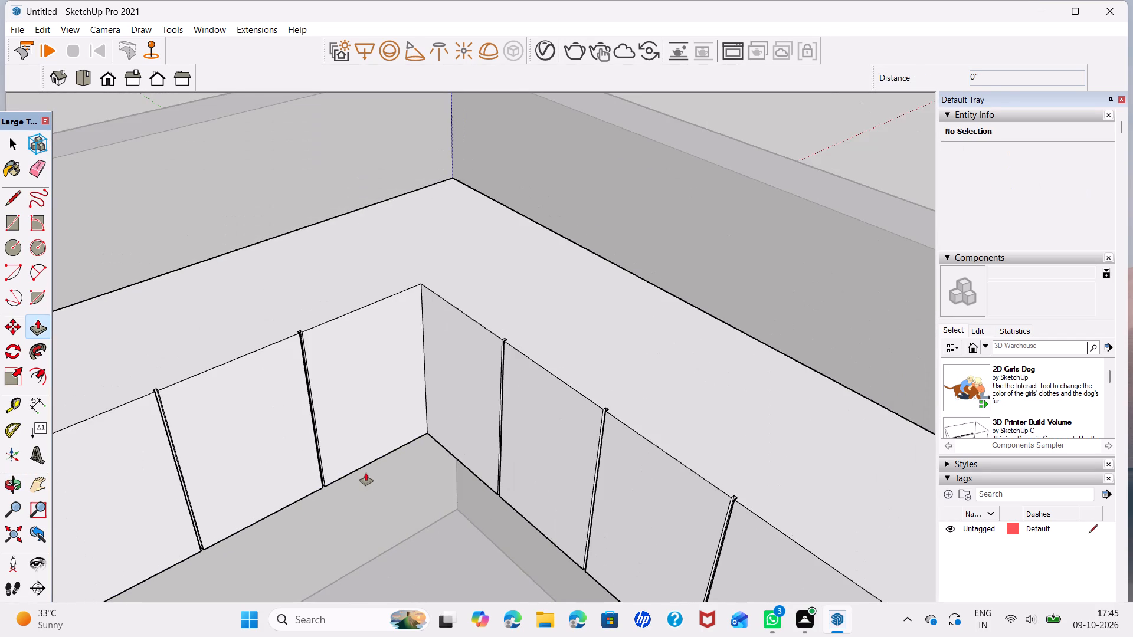
key("Escape")
key("space")
scroll(366, 473, "down", 7)
scroll(445, 479, "down", 3)
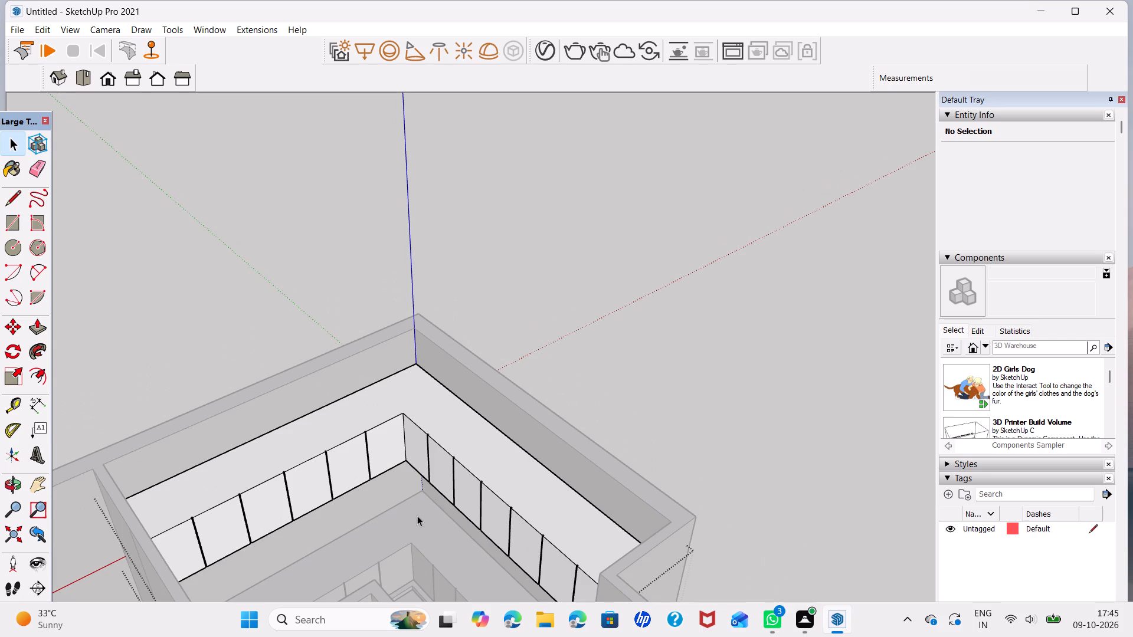
middle_click_drag(303, 514, 142, 426)
left_click(561, 415)
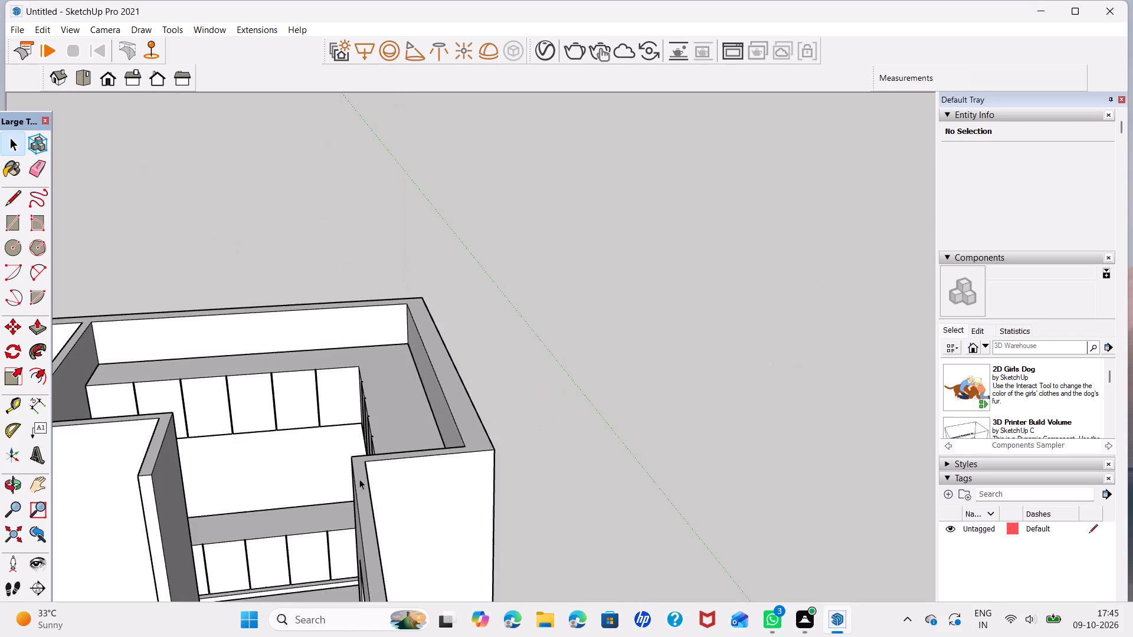
Examine the upper unit's panelled fronts and the wall and counter below them inside the corner room.
scroll(328, 482, "down", 6)
middle_click_drag(280, 498, 551, 427)
scroll(443, 464, "up", 4)
middle_click_drag(521, 438, 683, 608)
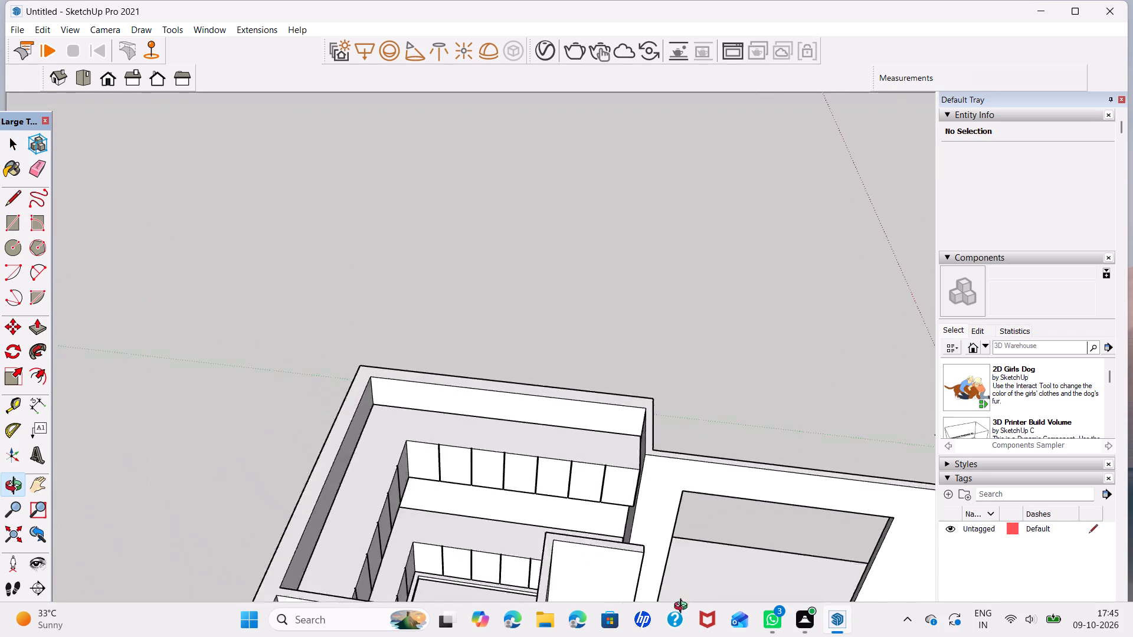
middle_click_drag(683, 608, 692, 608)
scroll(397, 490, "up", 10)
middle_click_drag(521, 541, 477, 506)
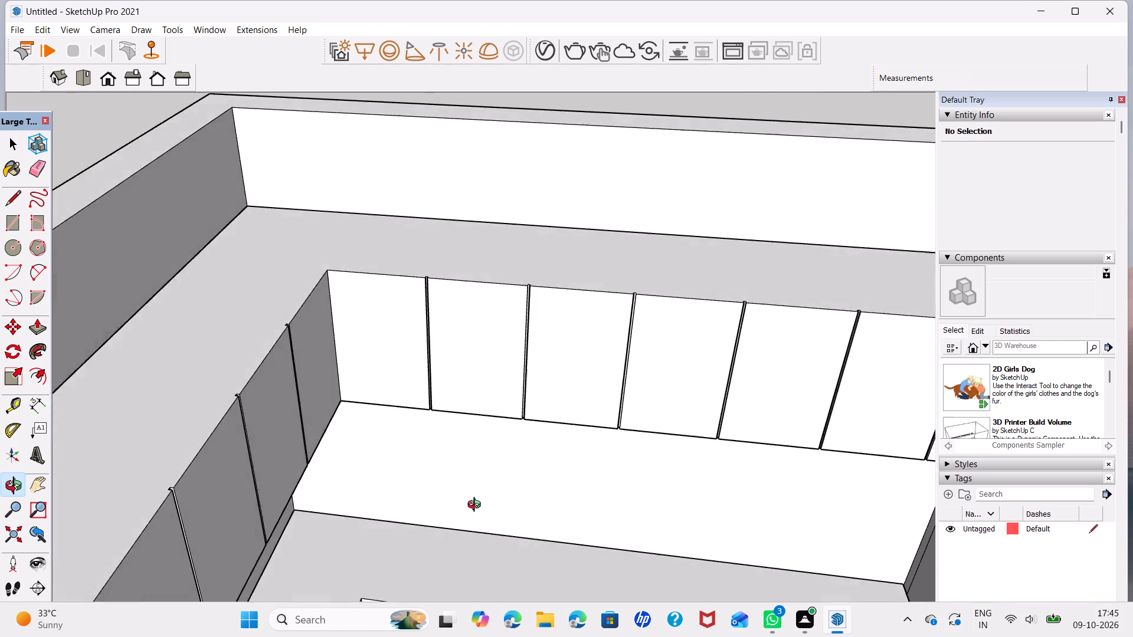
middle_click_drag(477, 506, 474, 491)
scroll(384, 523, "up", 4)
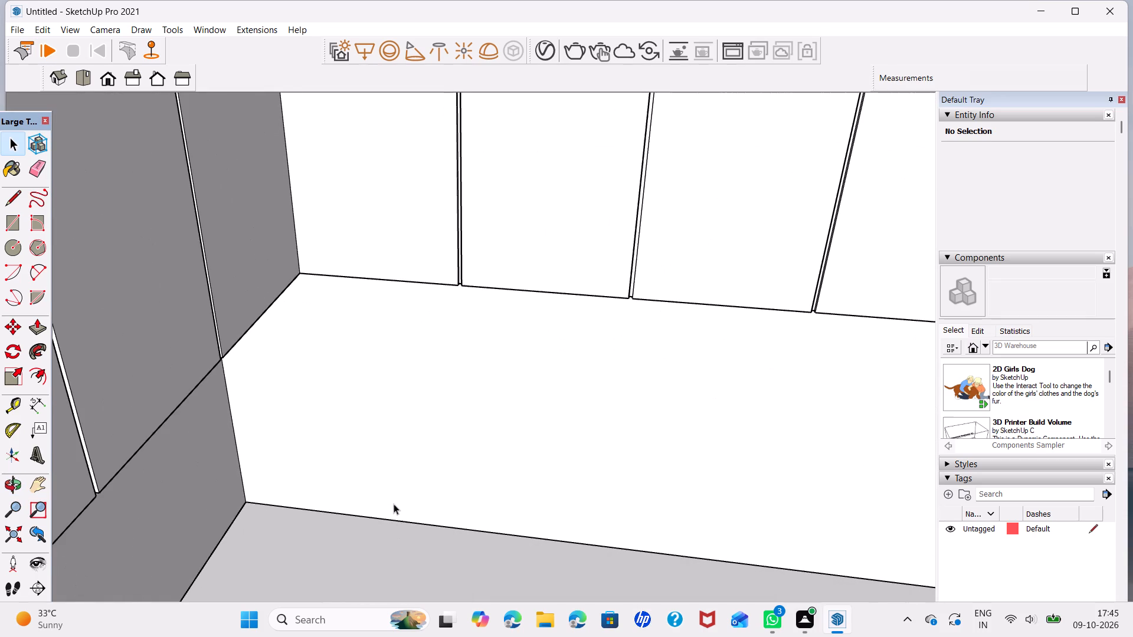
middle_click_drag(397, 494, 402, 448)
scroll(359, 446, "up", 4)
scroll(357, 449, "down", 3)
middle_click_drag(355, 449, 337, 411)
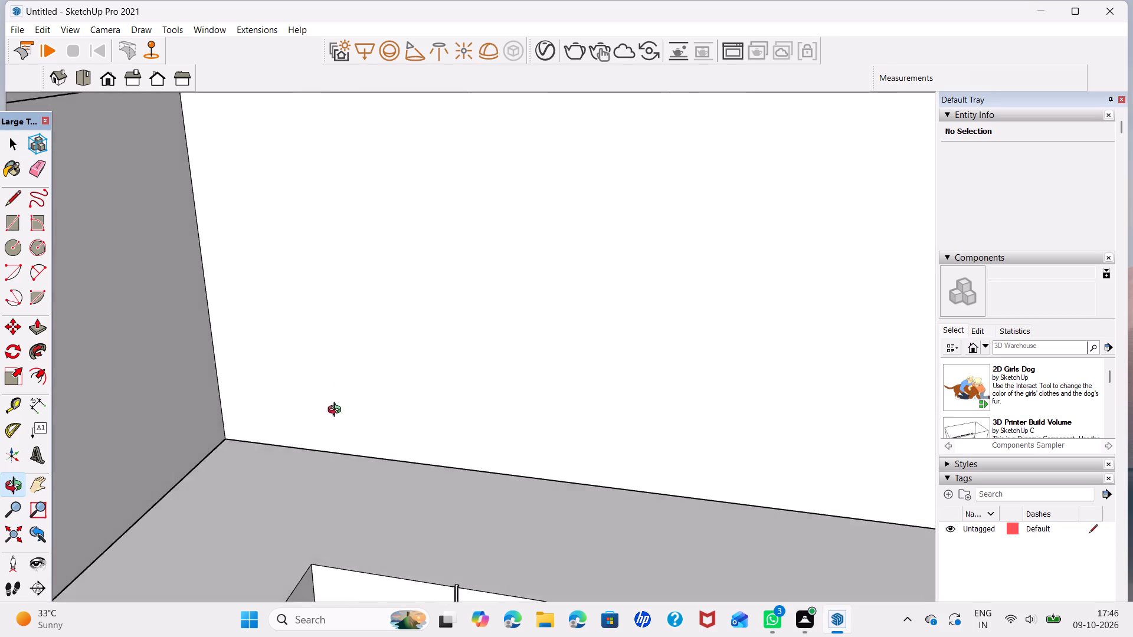
middle_click_drag(337, 411, 406, 413)
scroll(398, 409, "down", 5)
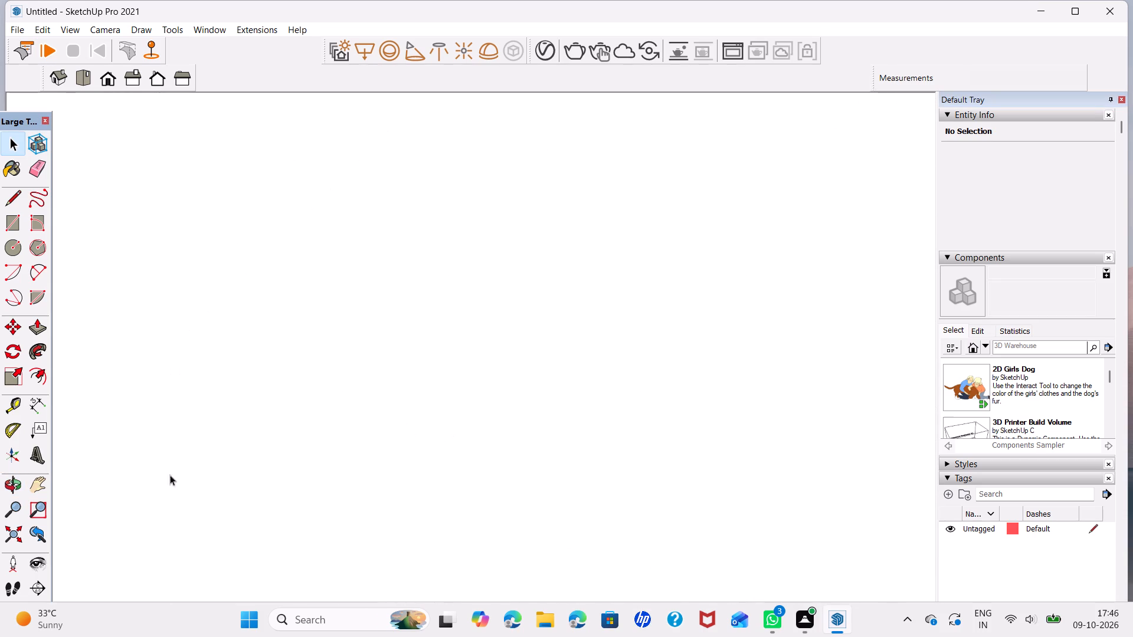
Draw a 4' by 2' rectangle on the floor against the back wall of the alcove beside the corner room.
left_click(14, 543)
scroll(536, 357, "down", 4)
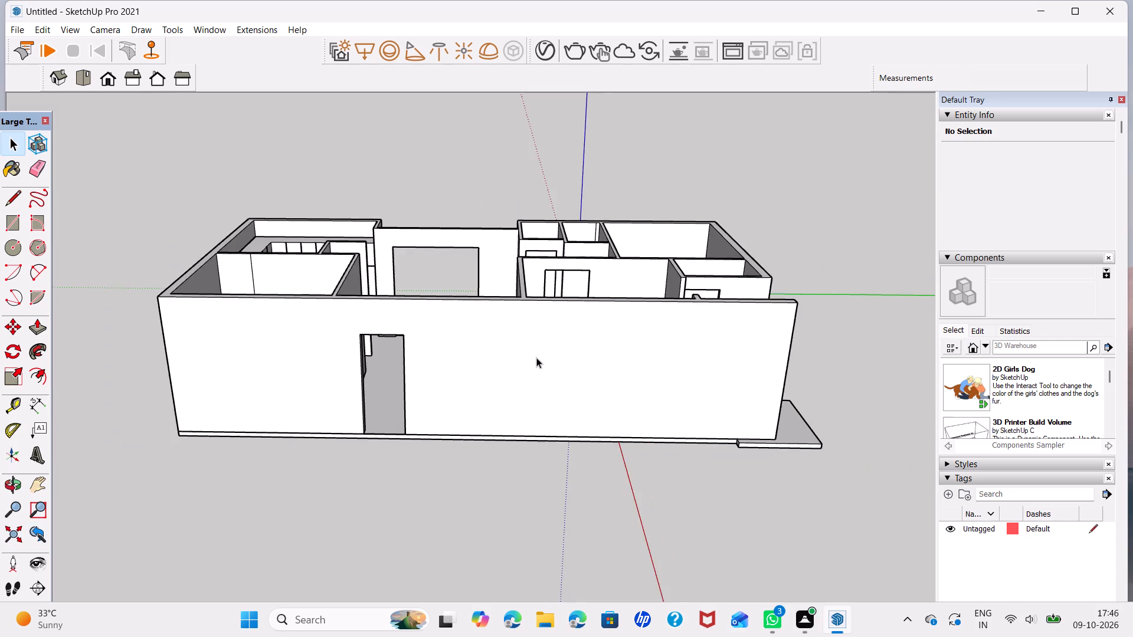
middle_click_drag(561, 334, 466, 572)
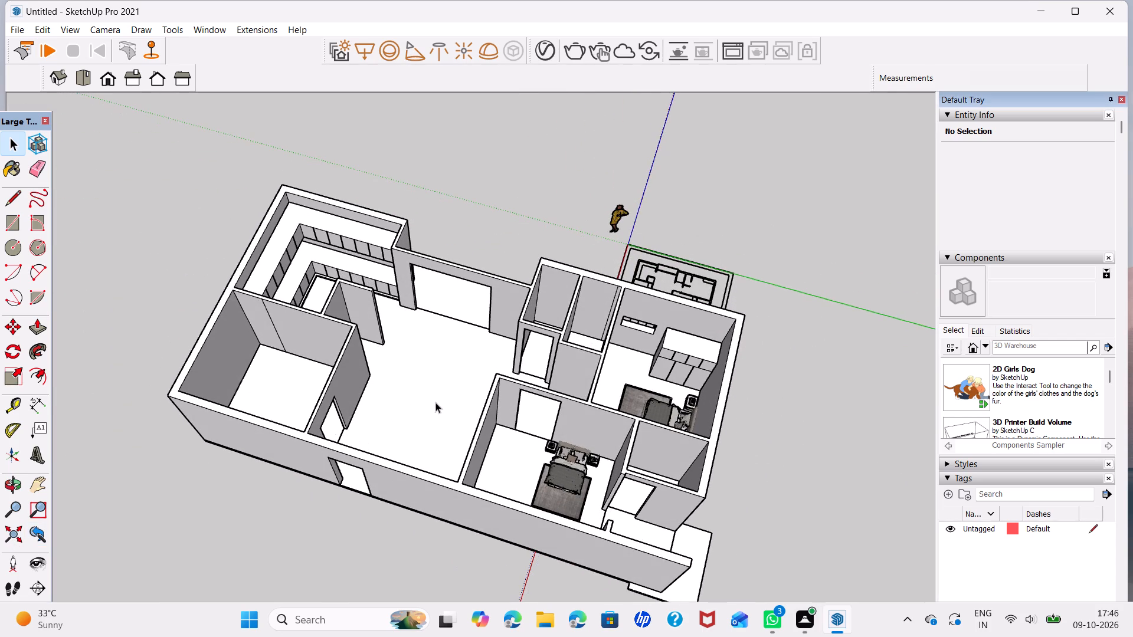
middle_click_drag(446, 362, 40, 468)
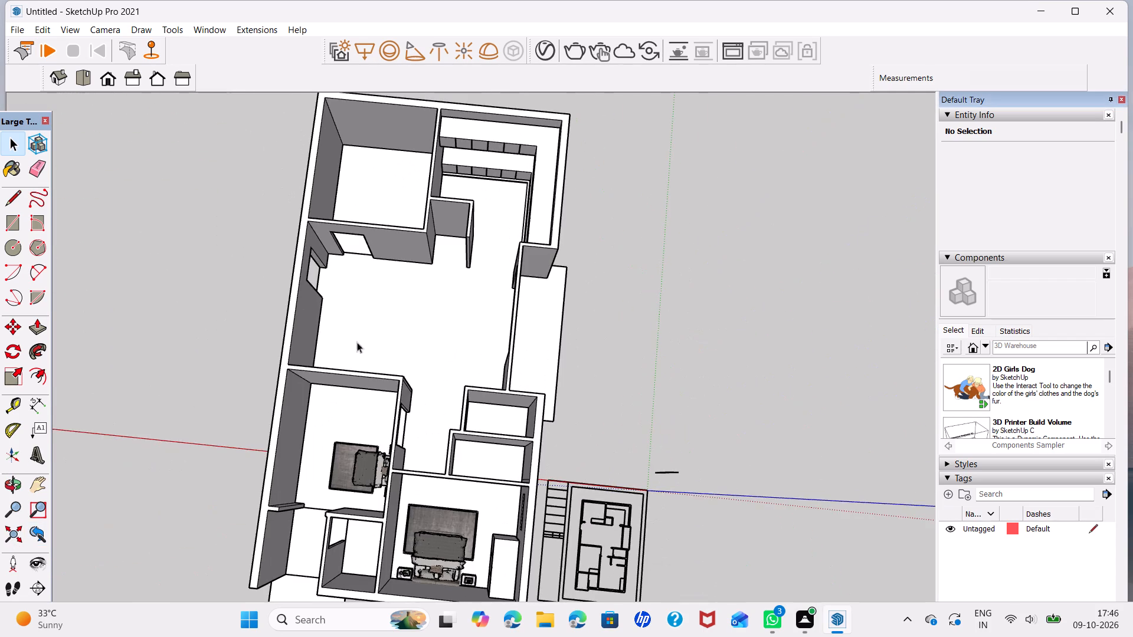
scroll(425, 244, "up", 5)
middle_click_drag(500, 264, 620, 173)
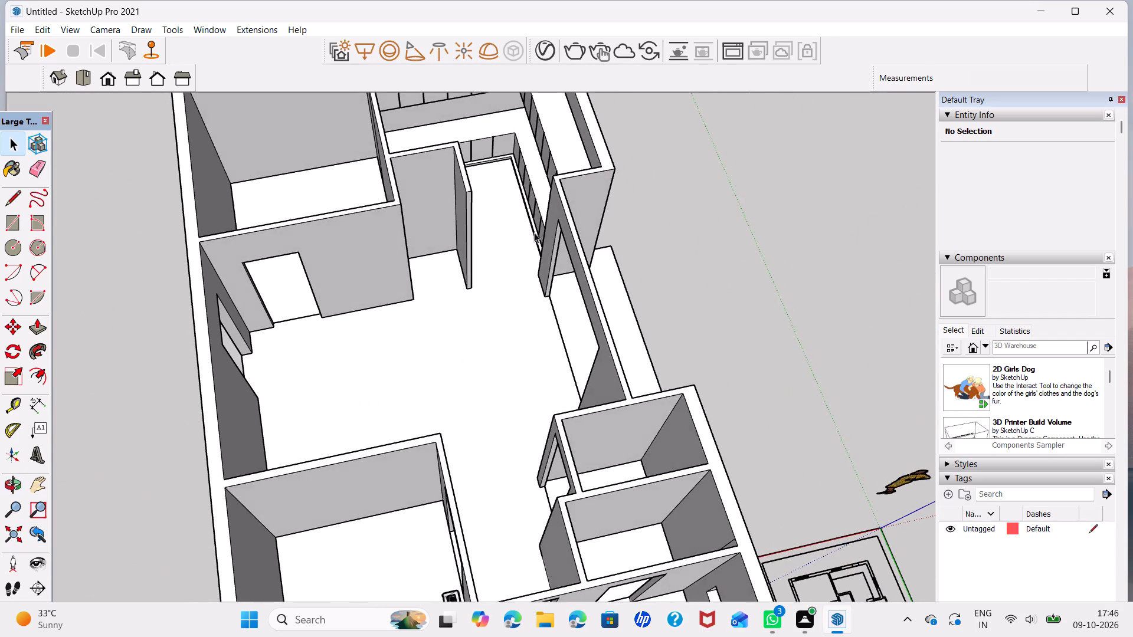
scroll(459, 249, "up", 11)
middle_click_drag(440, 284, 372, 209)
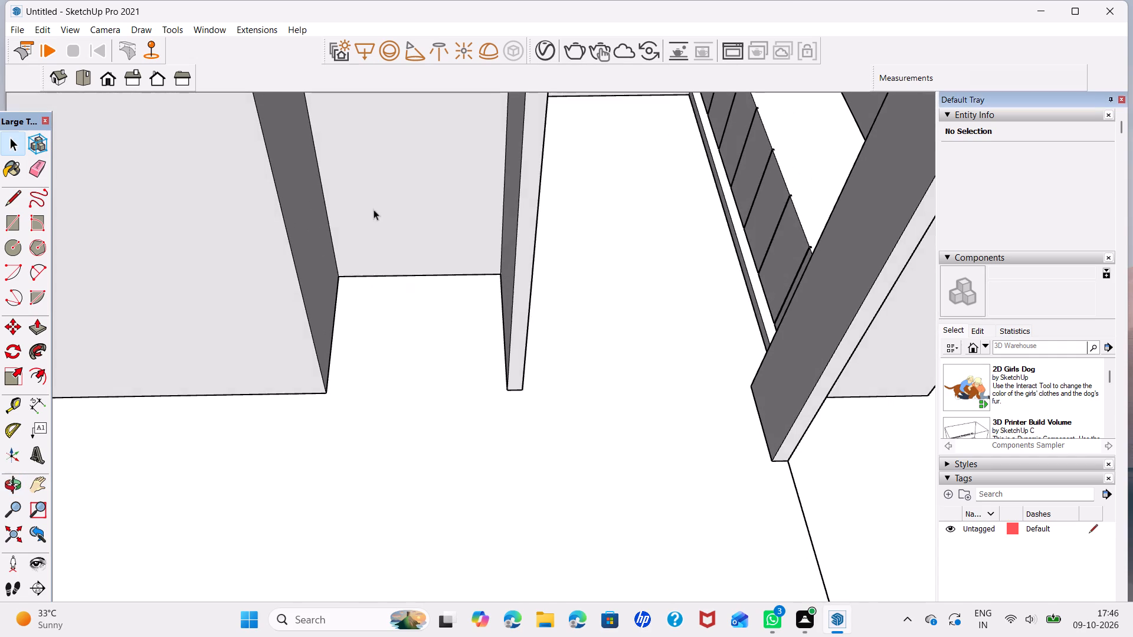
scroll(367, 261, "up", 4)
middle_click_drag(379, 263, 410, 262)
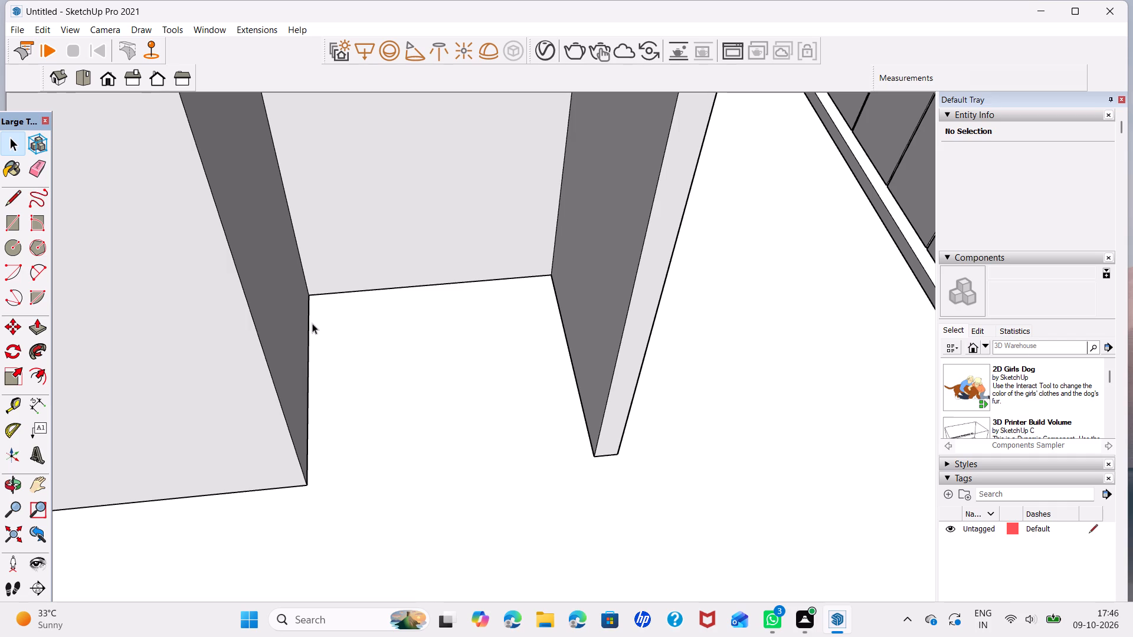
key("r")
left_click(310, 293)
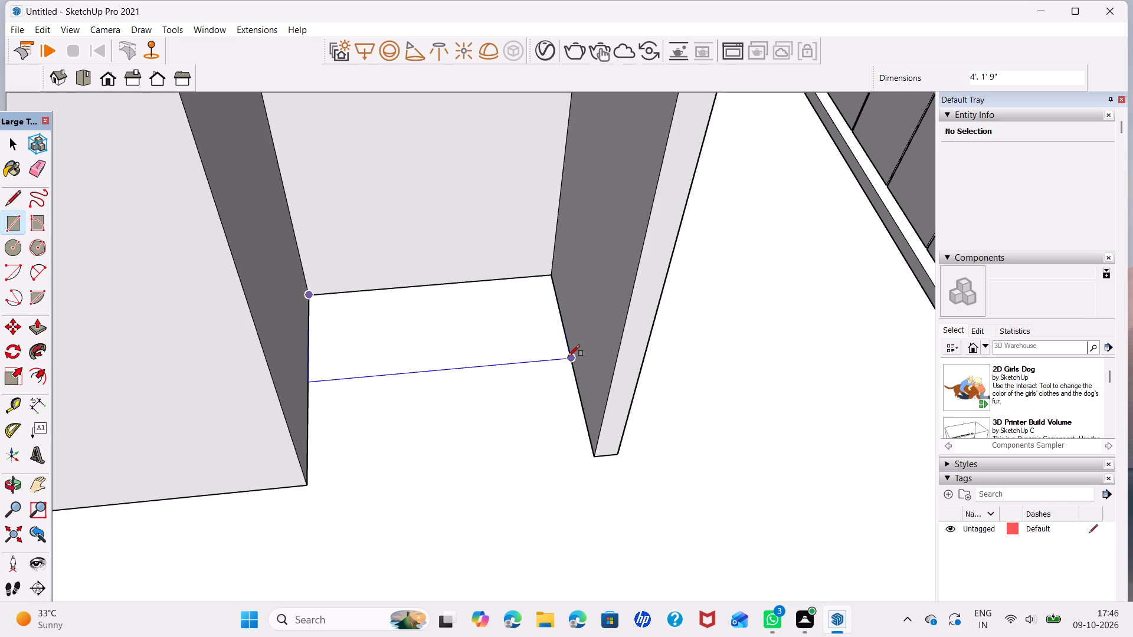
type("4',")
type("2'")
key("Return")
key("space")
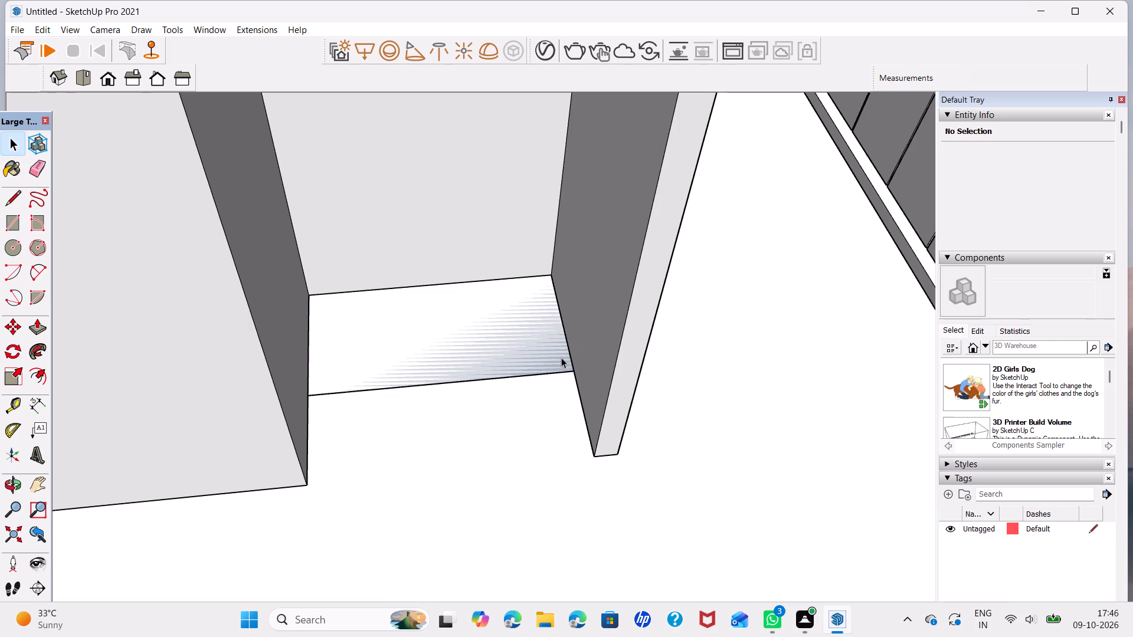
Reverse the face of the new rectangle on the alcove floor.
left_click(561, 357)
right_click(539, 354)
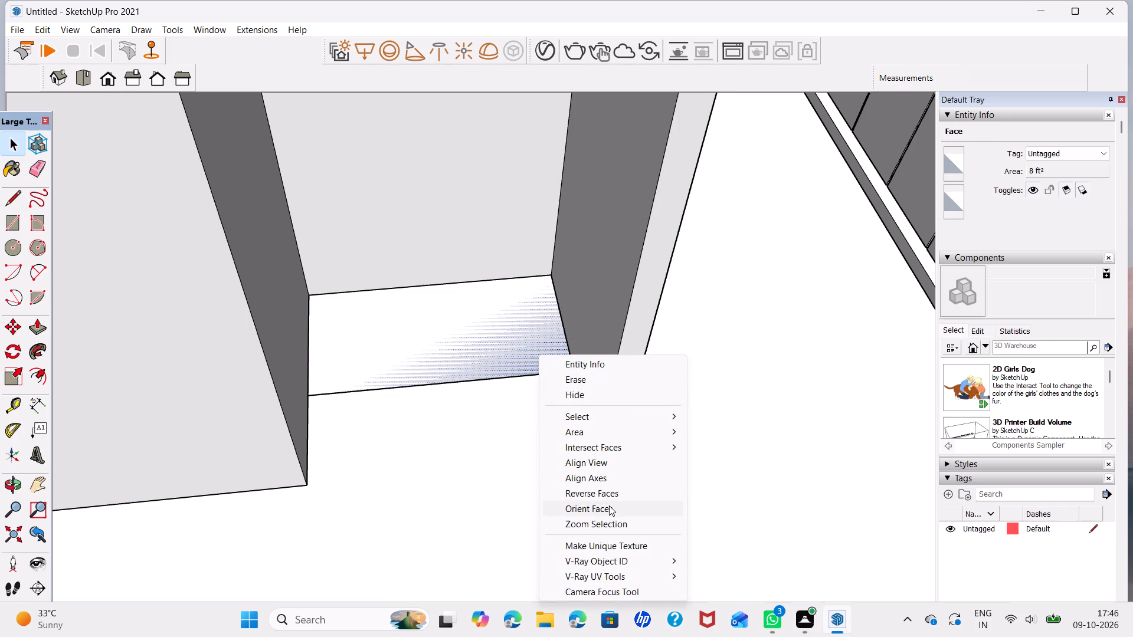
left_click(613, 489)
Push/Pull the alcove rectangle up 2' into a solid block.
key("p")
left_click(515, 360)
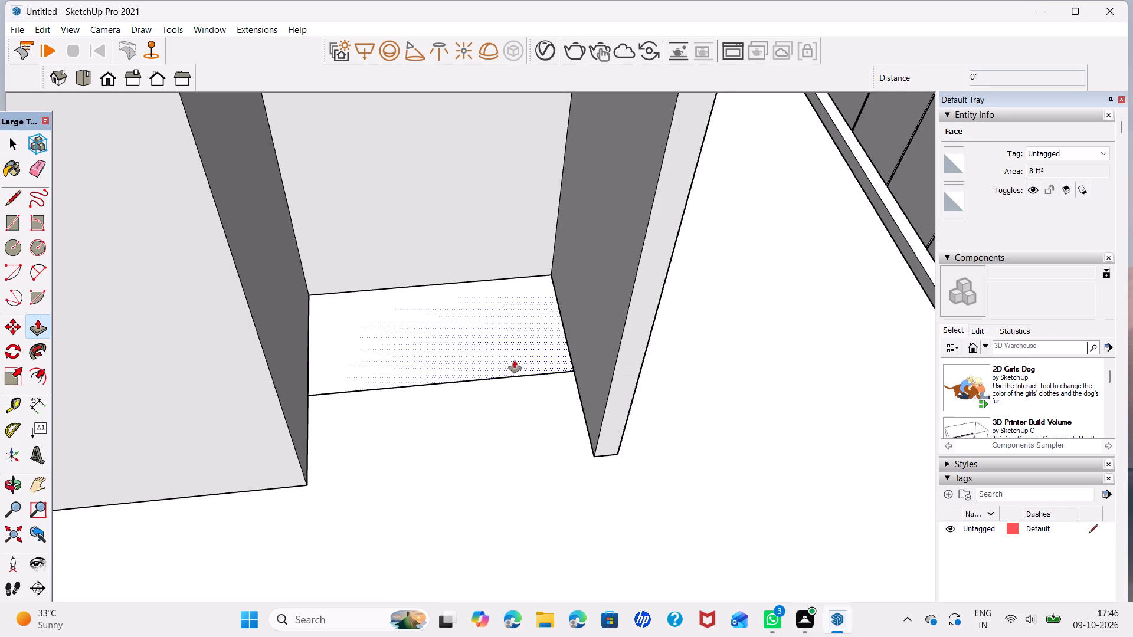
type("2'")
key("Return")
key("space")
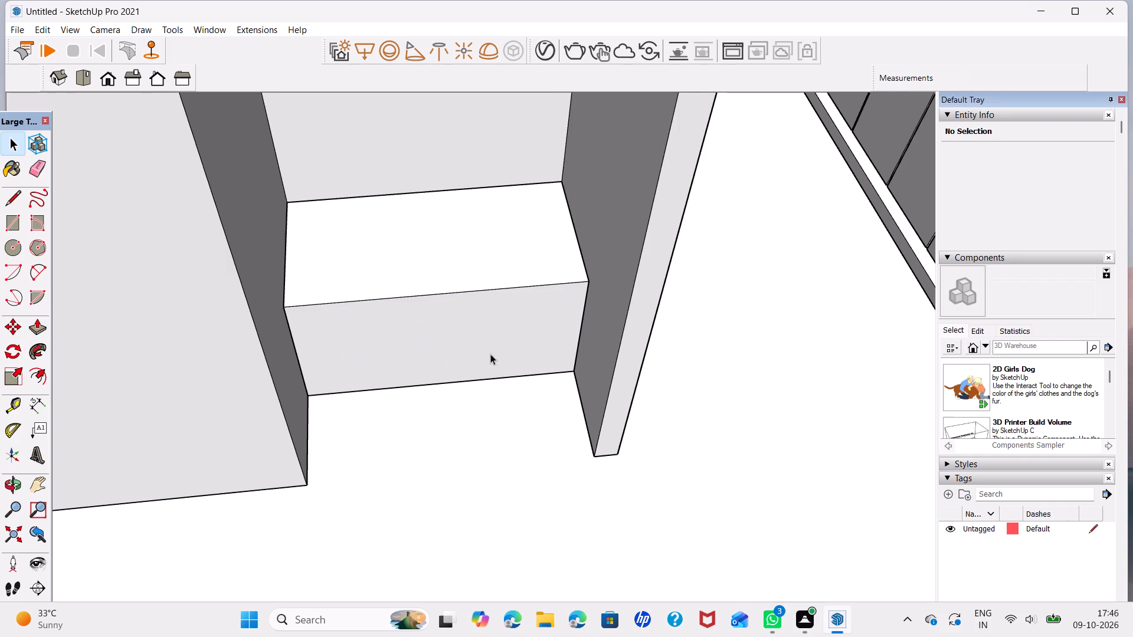
Copy the block front's vertical end edge 2' along the base to the front's midpoint as a dividing line.
middle_click_drag(491, 351, 484, 192)
left_click(301, 370)
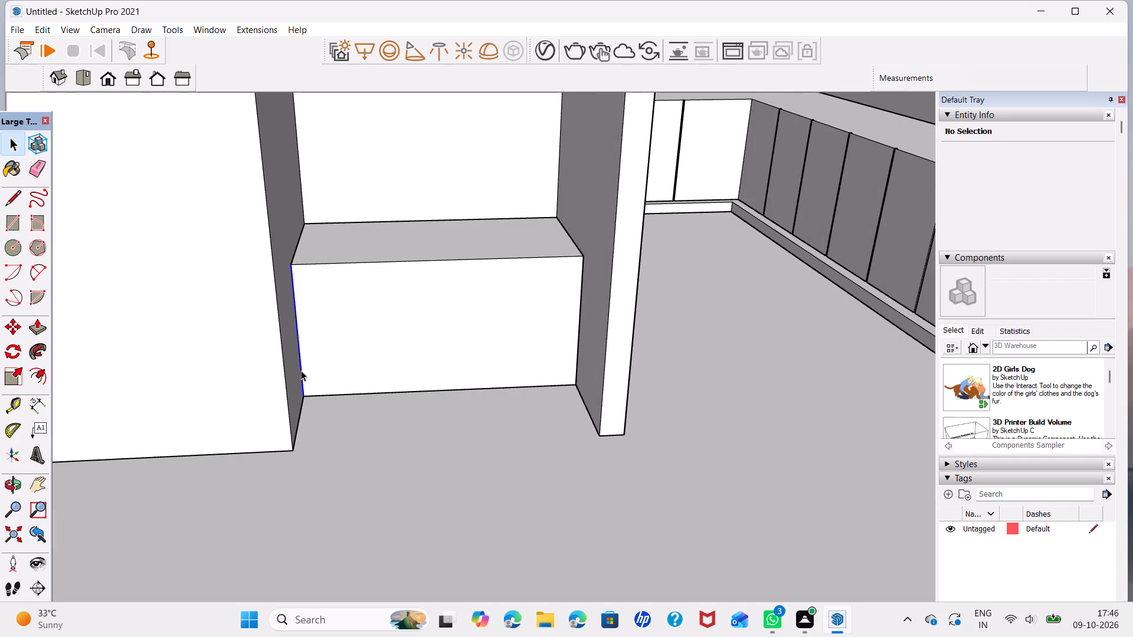
key("m")
left_click(303, 399)
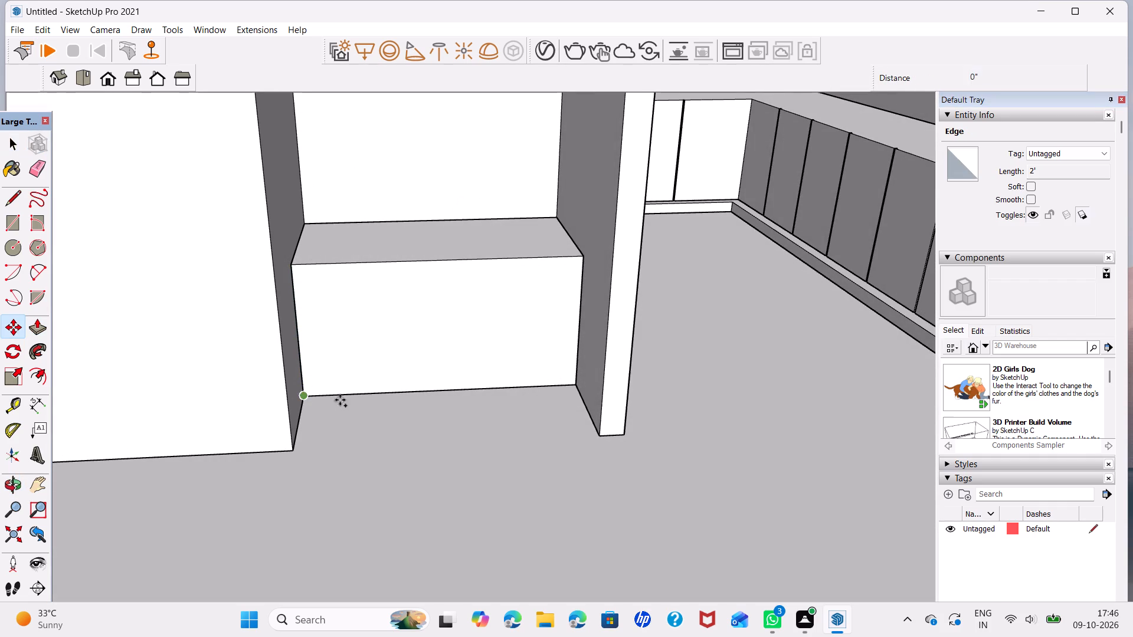
left_click(441, 391)
key("space")
Copy the block front's centre dividing line 0.2" toward the thin partition wall on the corner room side.
scroll(440, 388, "up", 5)
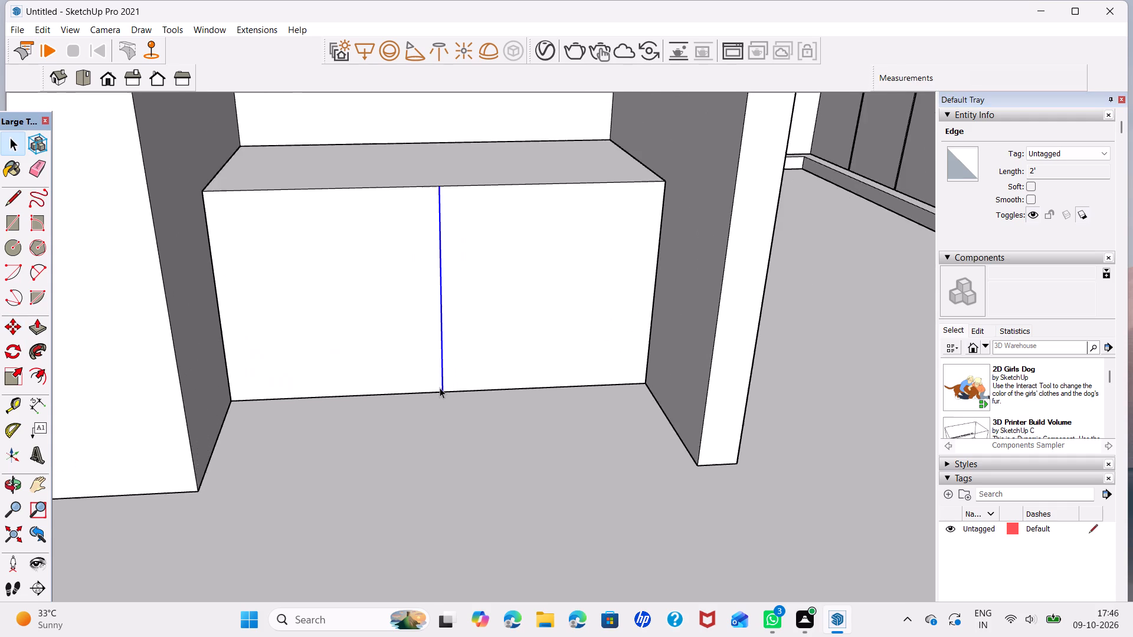
scroll(440, 388, "up", 2)
middle_click_drag(440, 388, 420, 378)
scroll(440, 382, "up", 3)
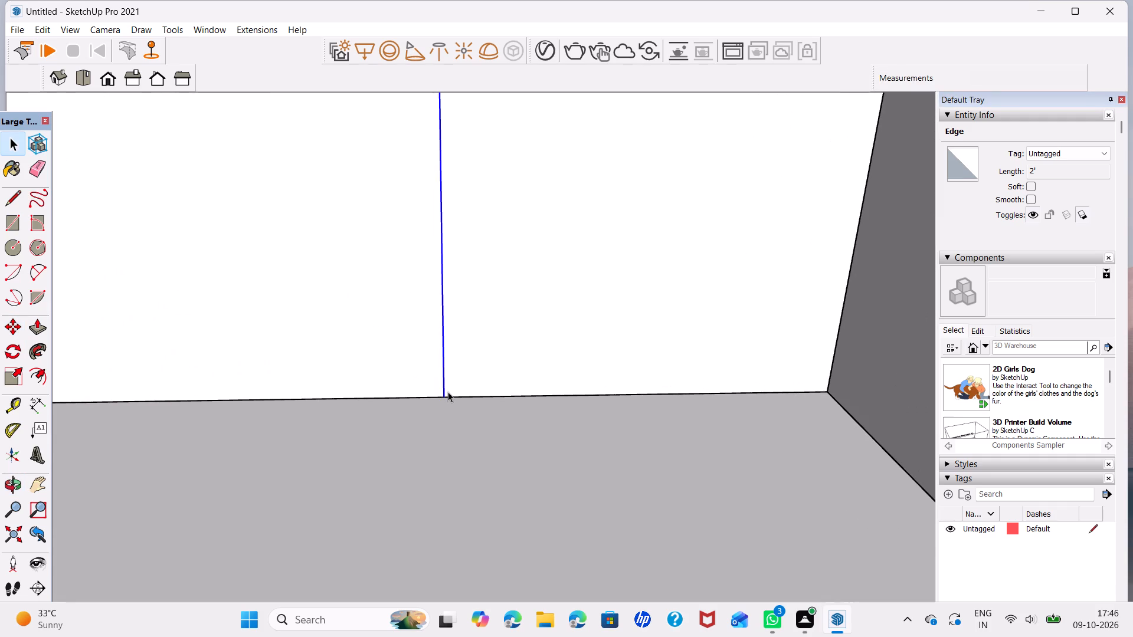
key("m")
left_click(443, 392)
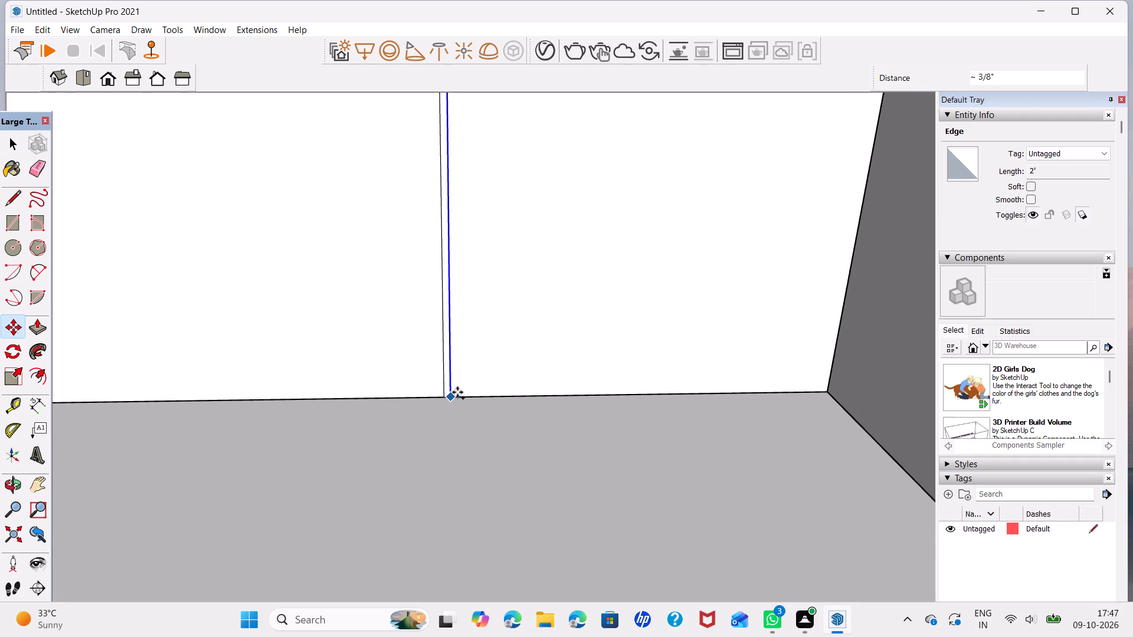
type("0.2")
key("Return")
Copy the offset line 0.4" back past the centre line, forming the gap strip's other edge.
scroll(441, 398, "up", 4)
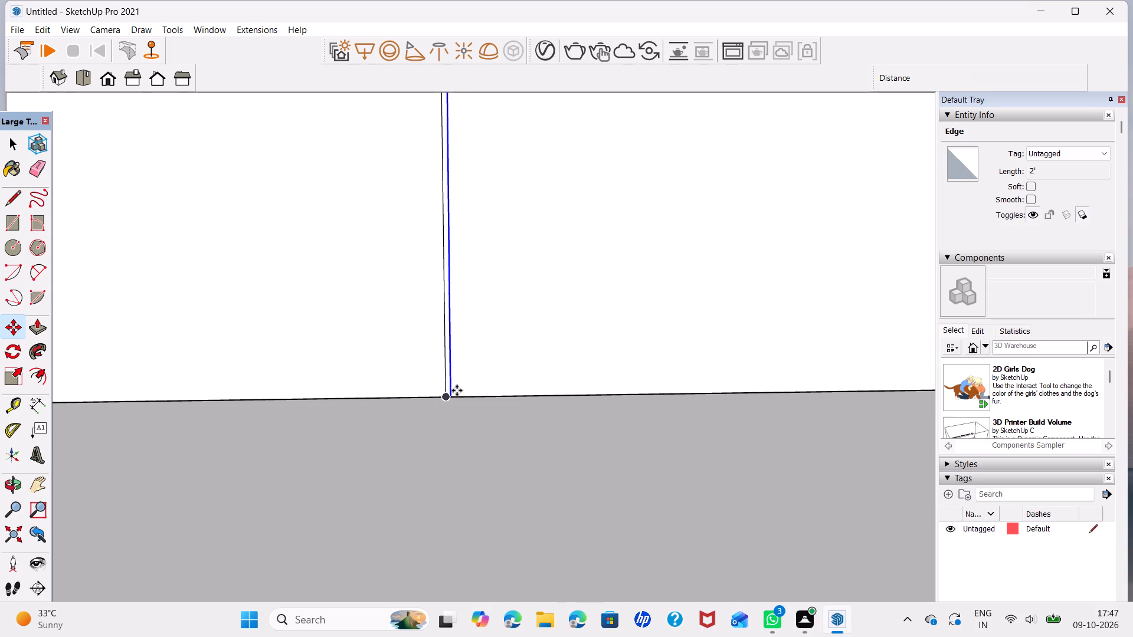
left_click(448, 396)
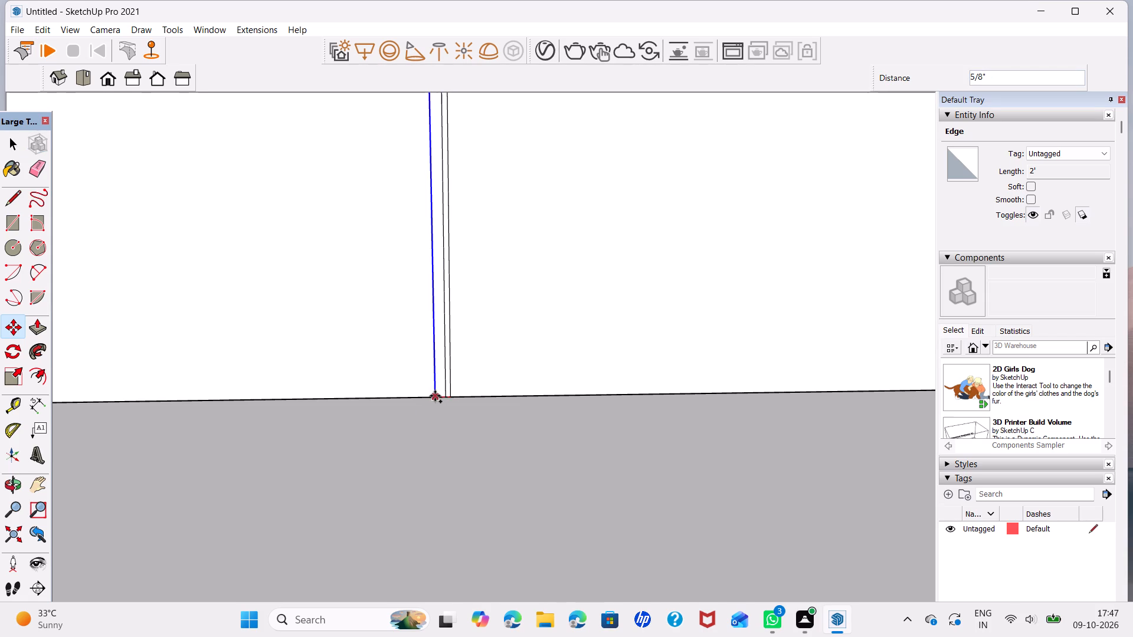
type("0.4")
key("Return")
key("space")
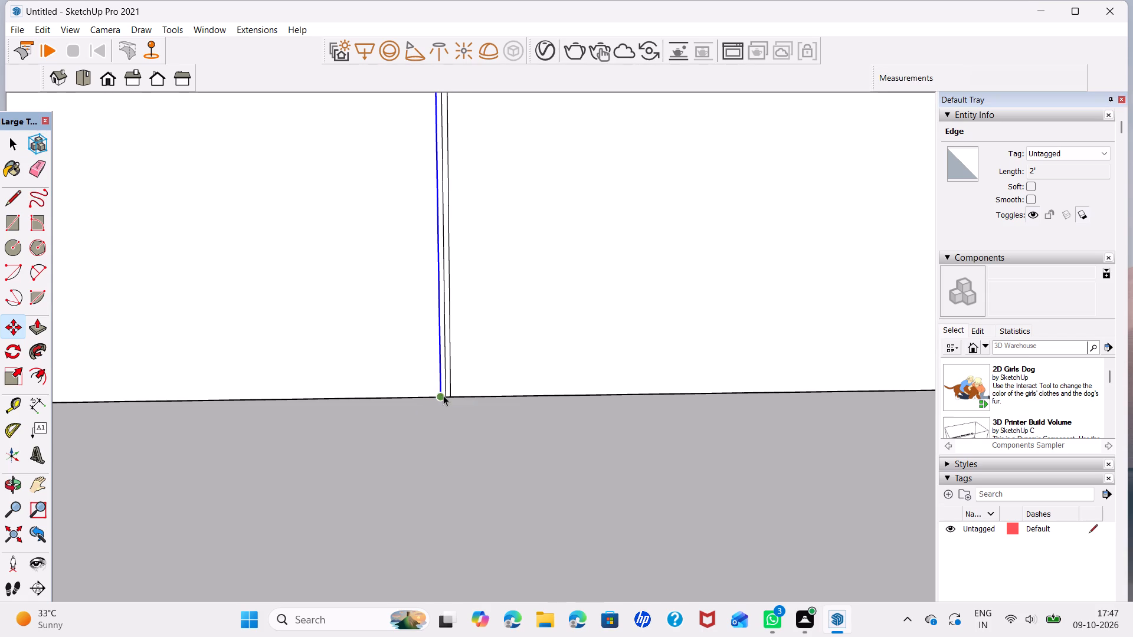
Delete the original centre dividing line between the two gap edges on the alcove block's front.
left_click(444, 395)
key("Delete")
left_click(450, 378)
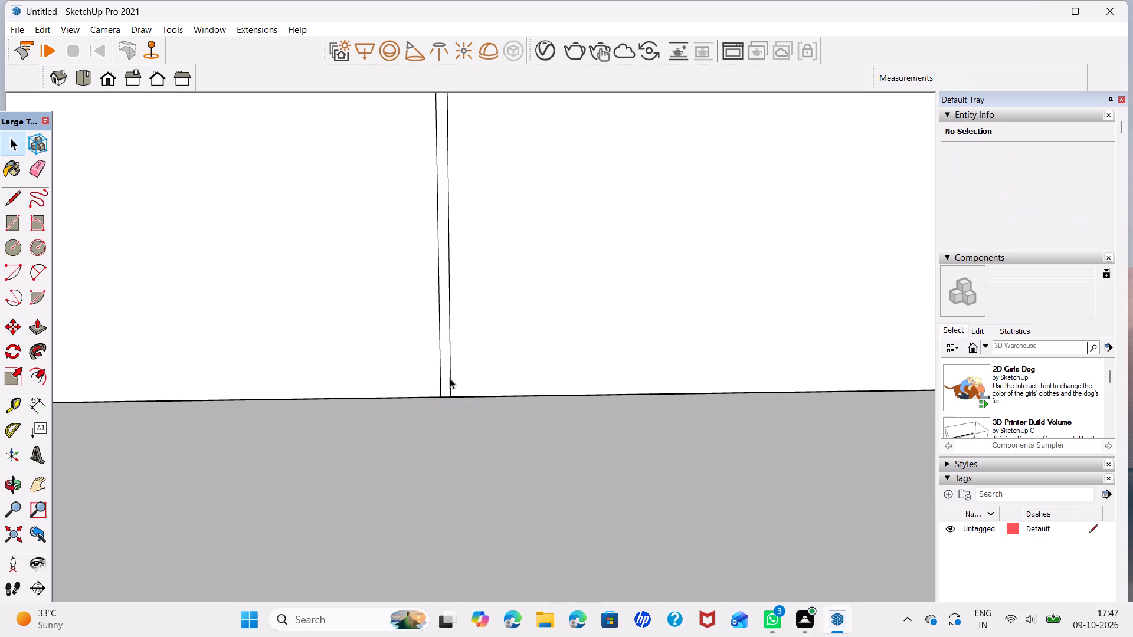
Push/Pull the narrow gap strip on the alcove block's front inward 0.5" as a recess.
left_click(447, 382)
key("p")
left_click(447, 382)
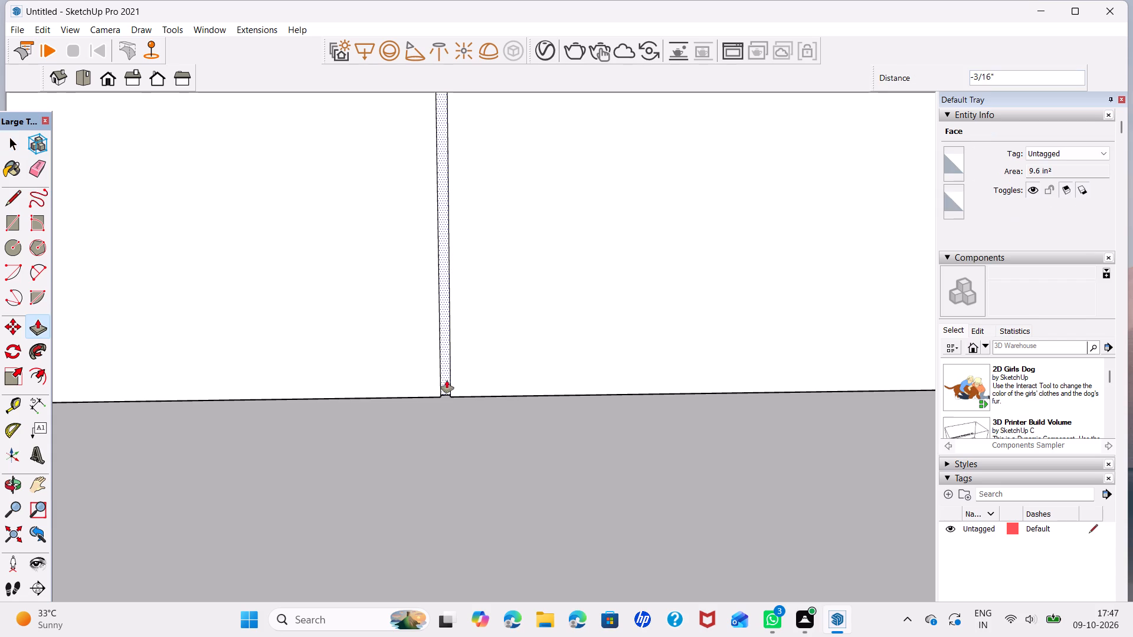
type("0.5")
key("Return")
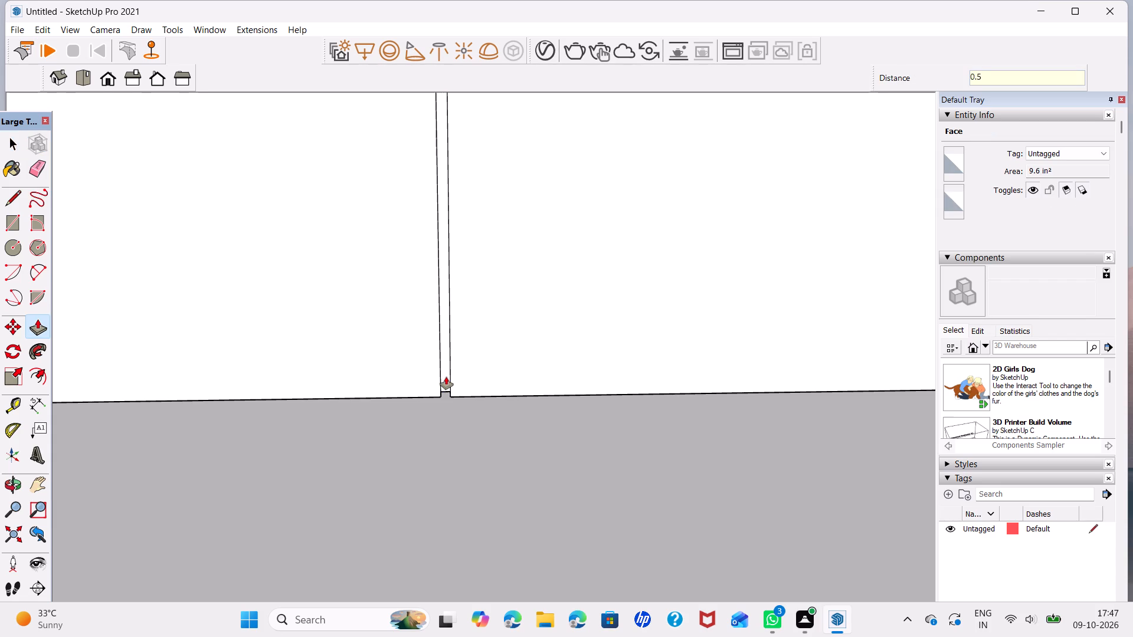
key("Escape")
Select the whole alcove cabinet block with its recessed gap and make it a group.
scroll(461, 402, "down", 11)
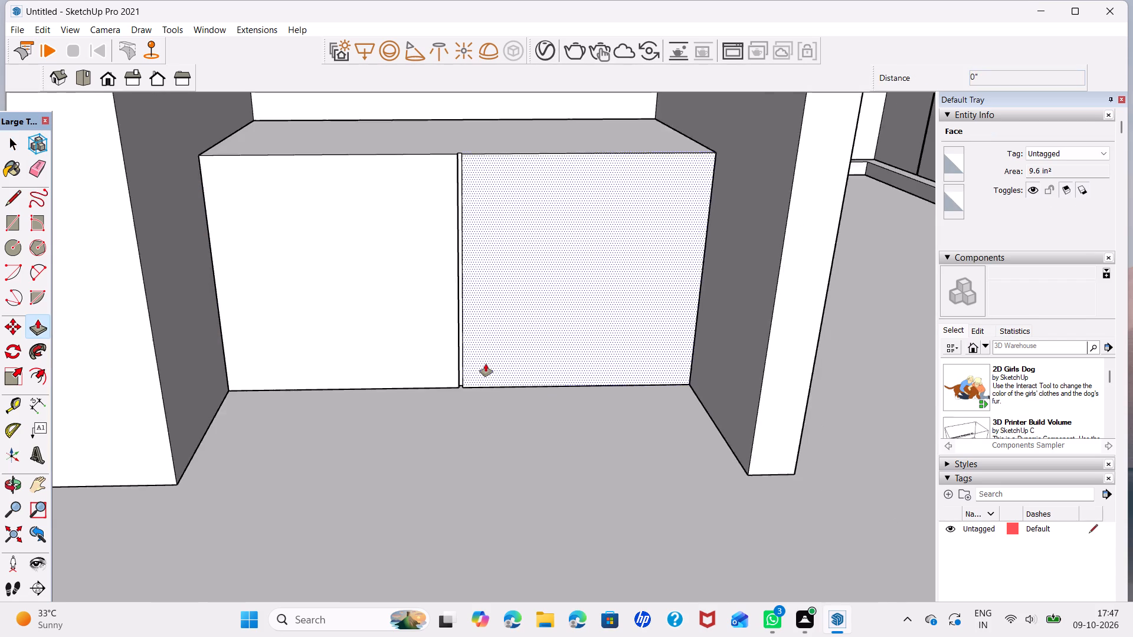
middle_click_drag(486, 364, 482, 419)
scroll(492, 389, "down", 4)
key("space")
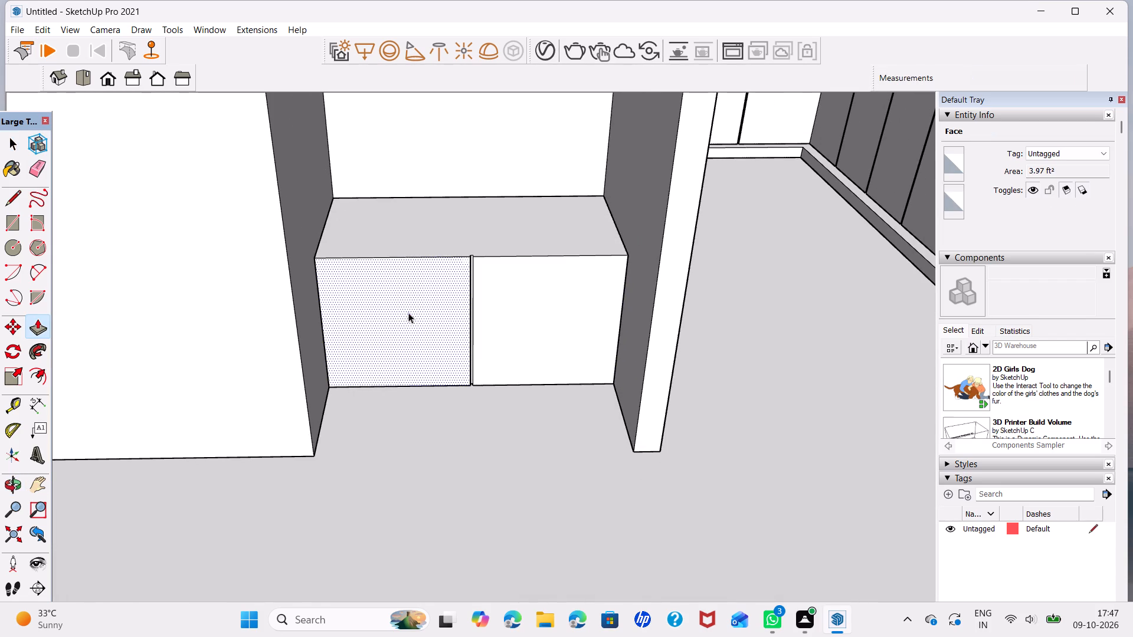
triple_click(412, 334)
right_click(412, 334)
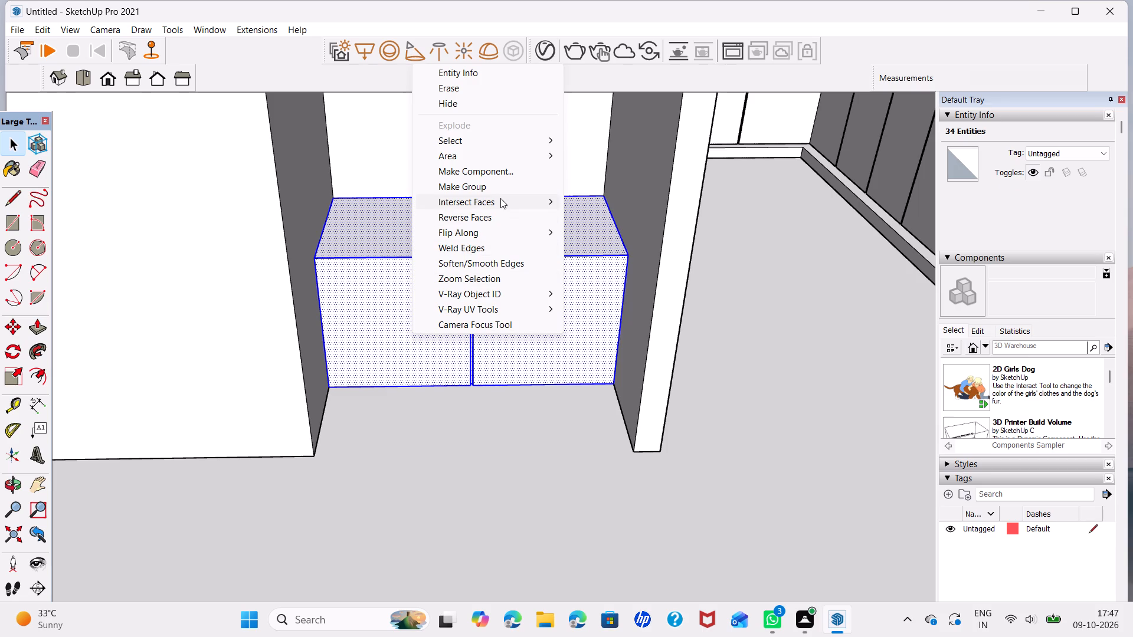
left_click(500, 194)
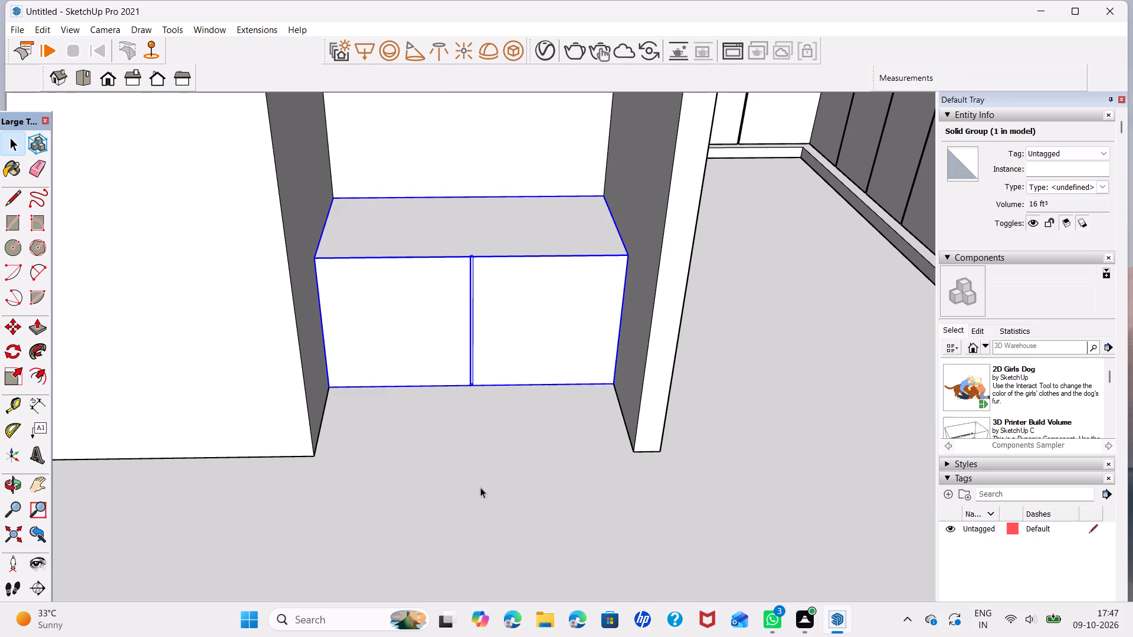
left_click(480, 487)
Draw a 4' by 2' rectangle over the alcove cabinet's top and reverse its face.
key("r")
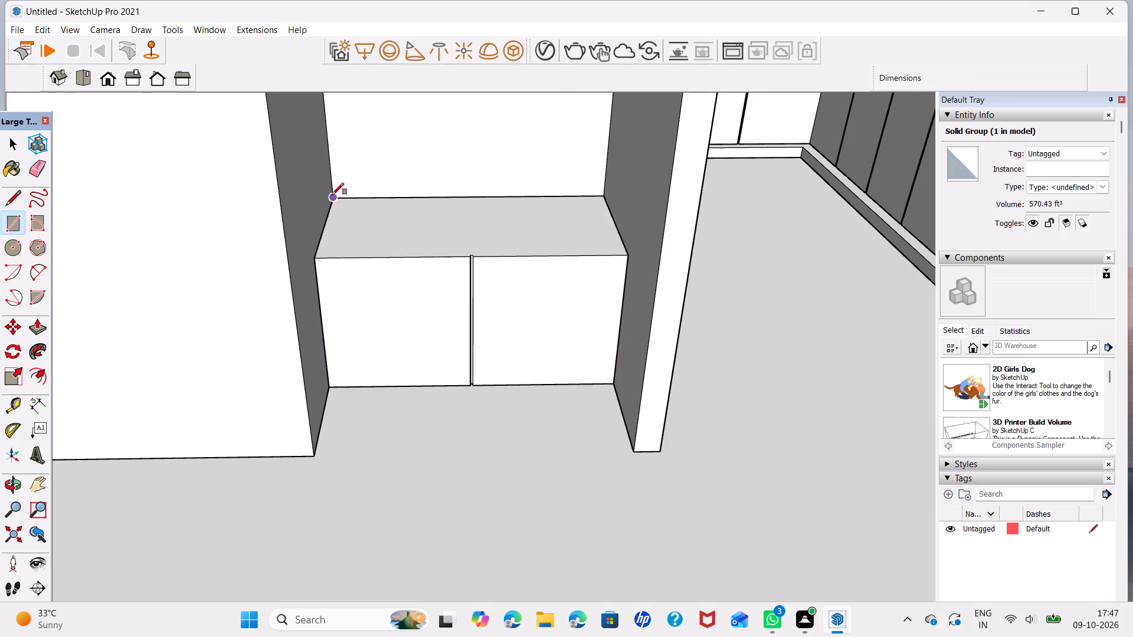
left_click(330, 192)
key("Escape")
left_click(336, 196)
left_click(626, 258)
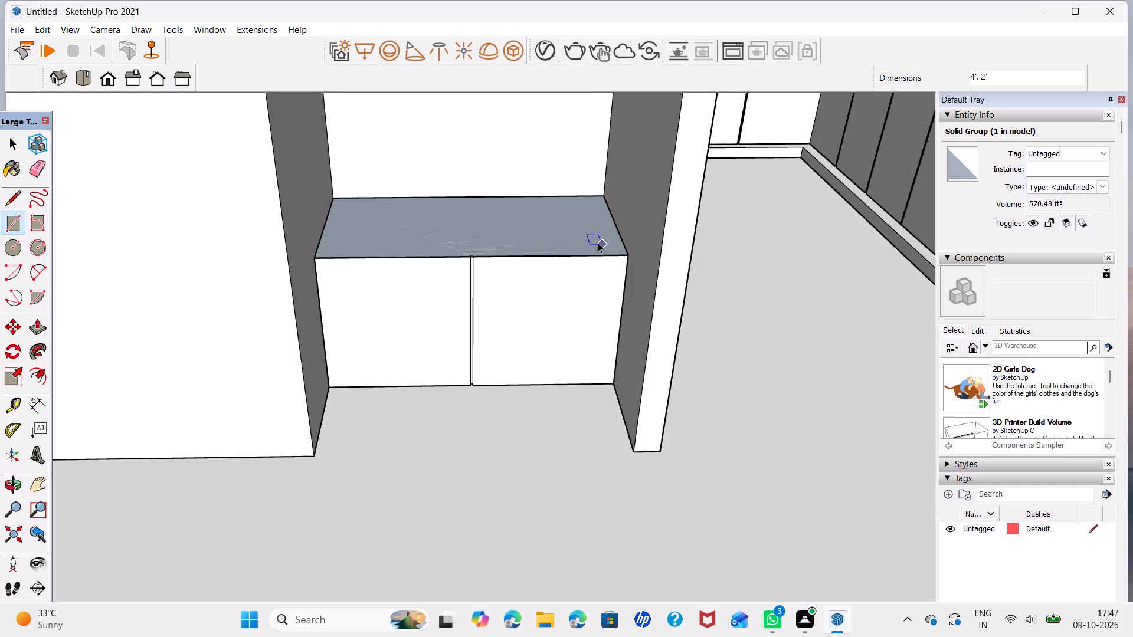
key("space")
right_click(590, 242)
left_click(680, 385)
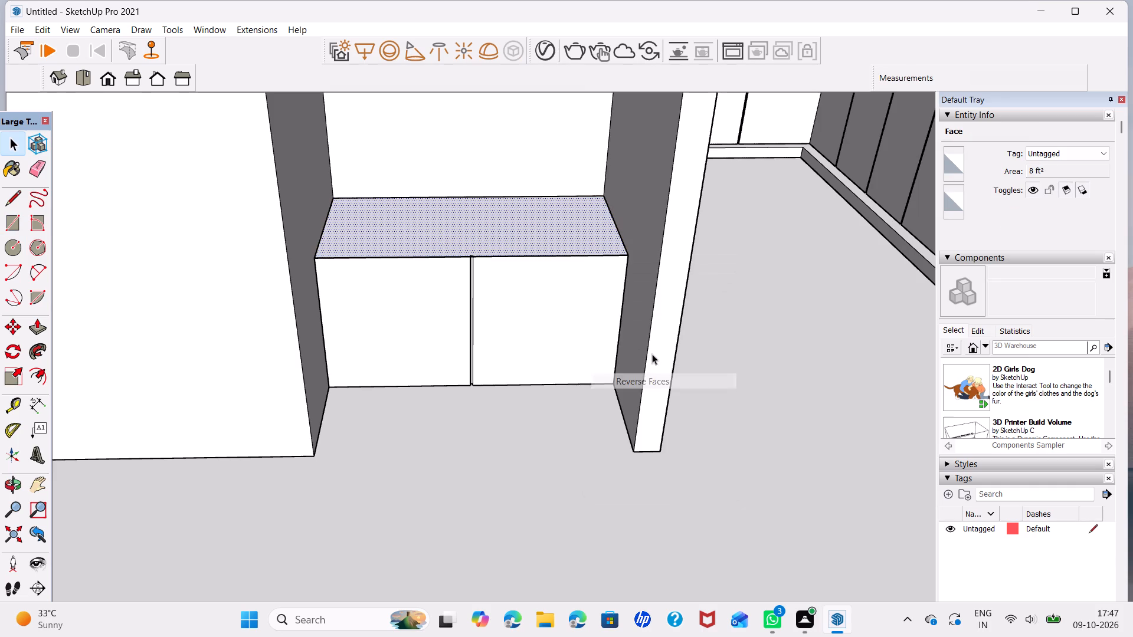
Push/Pull the rectangle on the alcove cabinet's top up 2" as a countertop slab.
key("p")
left_click(555, 234)
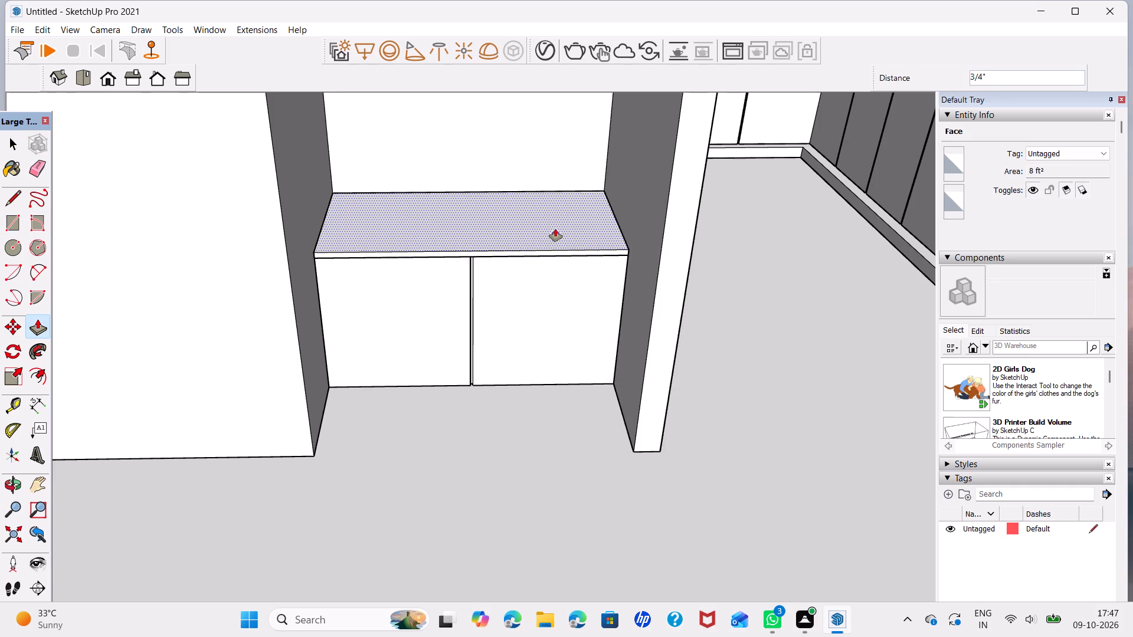
key("2")
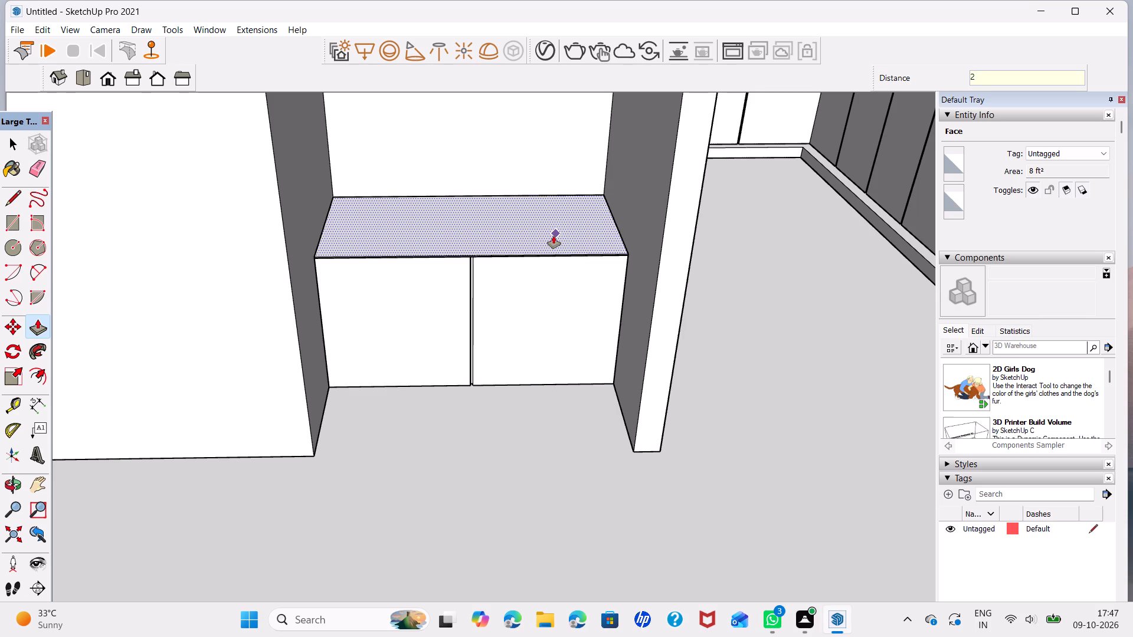
key("Return")
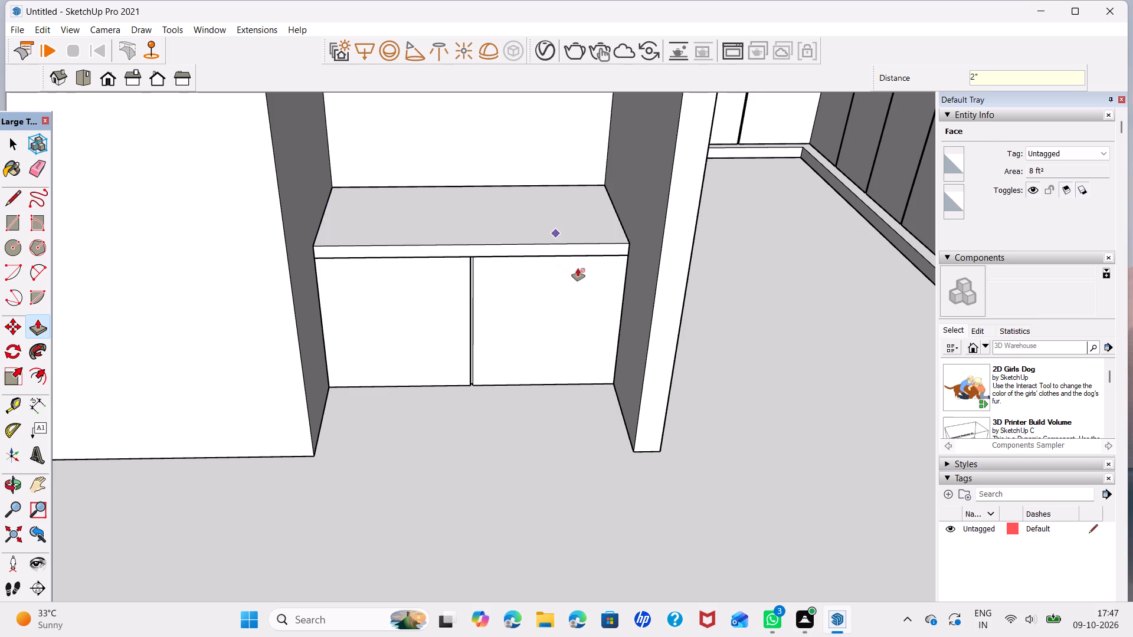
key("space")
Draw a rectangle about 3' 1" wide by 4' 3" high on the alcove's back wall above the cabinet.
scroll(539, 263, "down", 4)
middle_click_drag(537, 300, 499, 211)
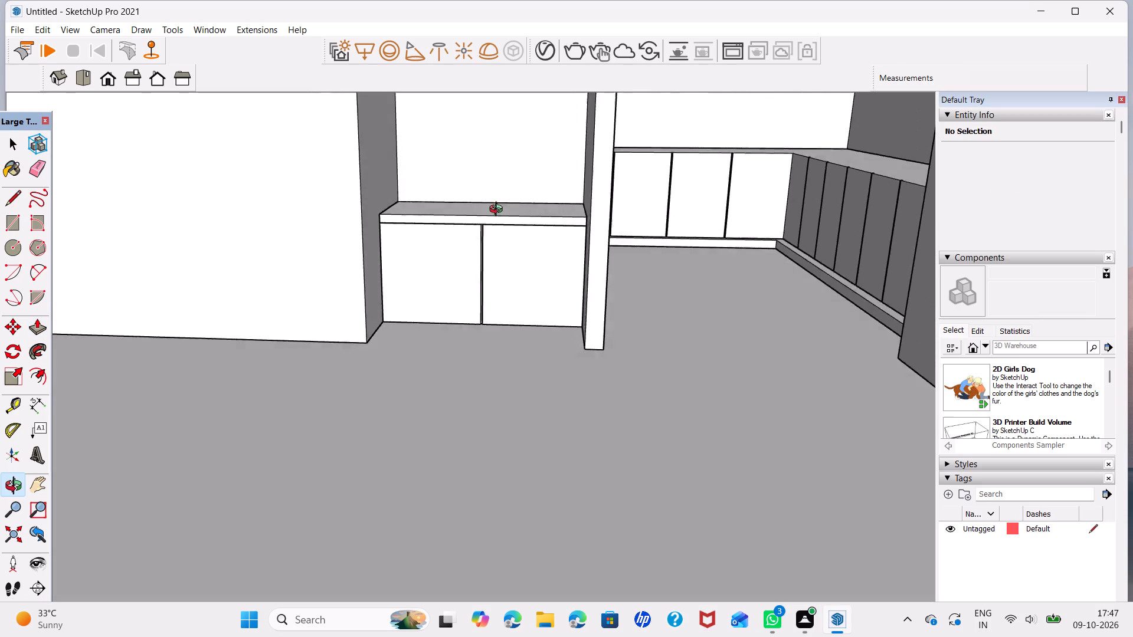
middle_click_drag(499, 211, 521, 188)
scroll(530, 214, "up", 4)
scroll(530, 214, "down", 3)
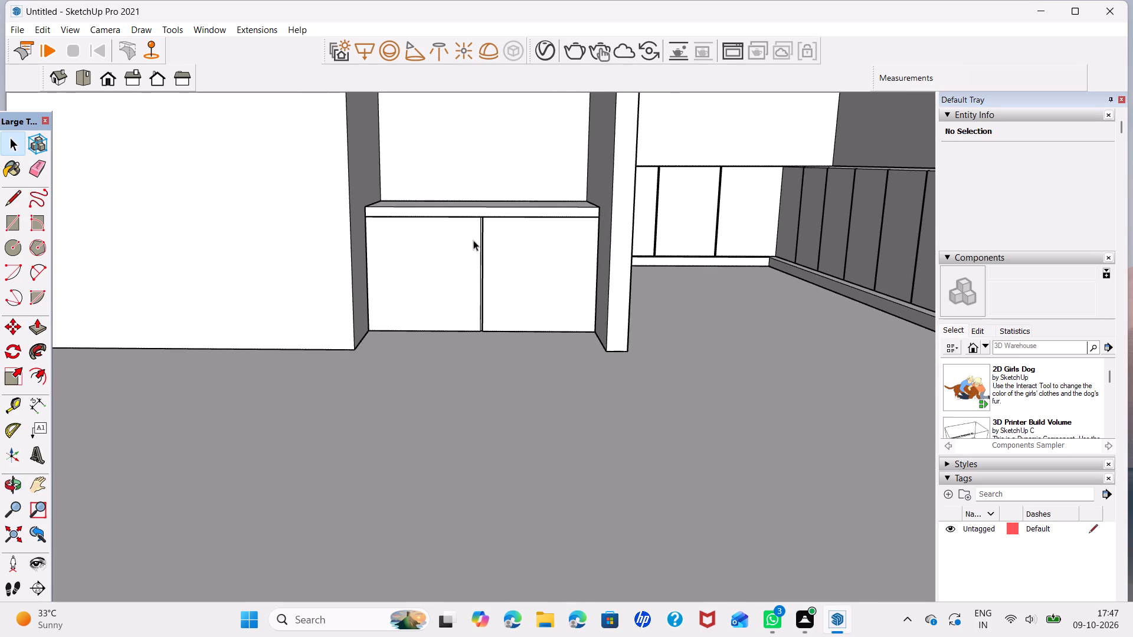
middle_click_drag(473, 240, 492, 390, "shift")
scroll(492, 391, "down", 5)
middle_click_drag(488, 377, 498, 492)
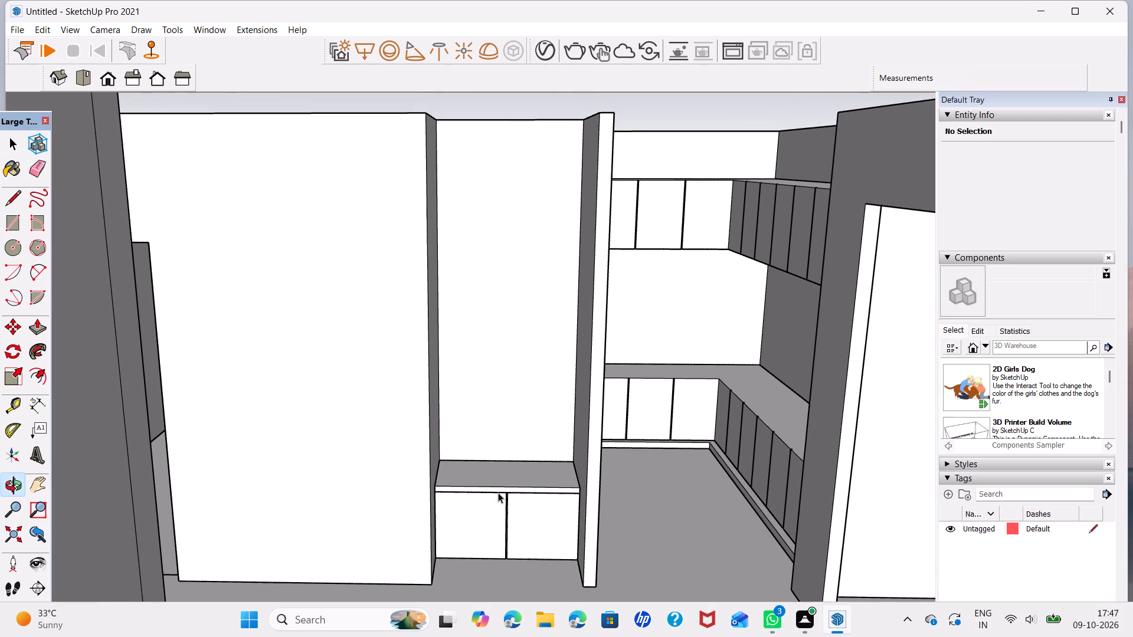
middle_click_drag(522, 465, 504, 481)
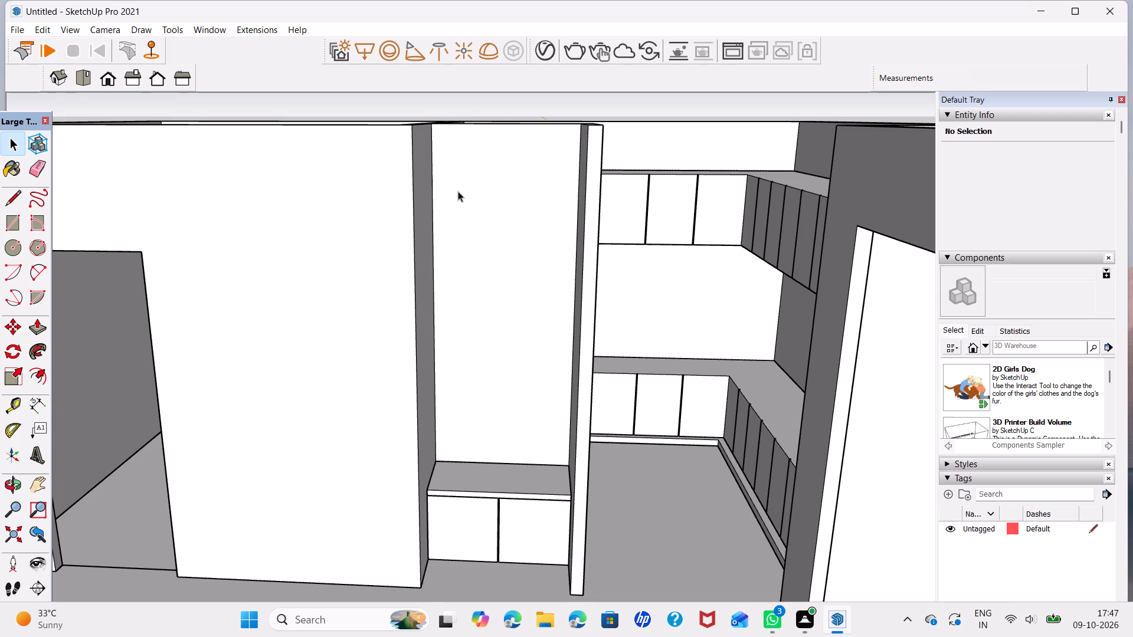
key("r")
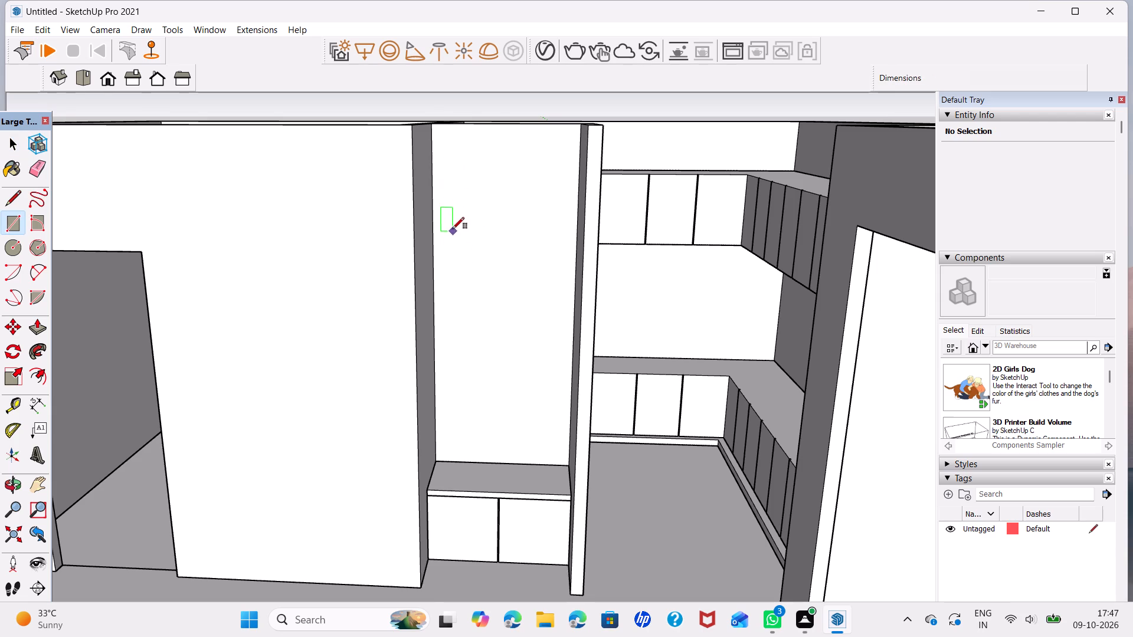
left_click(450, 215)
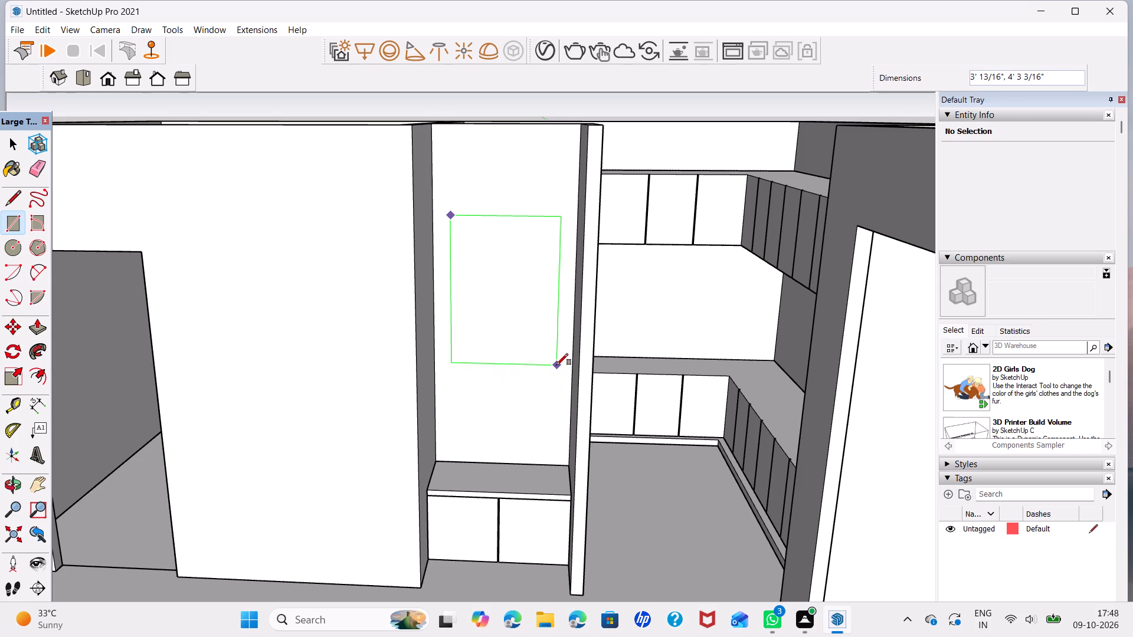
left_click(556, 365)
key("space")
Offset the wall rectangle's outline inward twice, about 4 11/16" and about 6 5/16" from its outer edge.
left_click(523, 324)
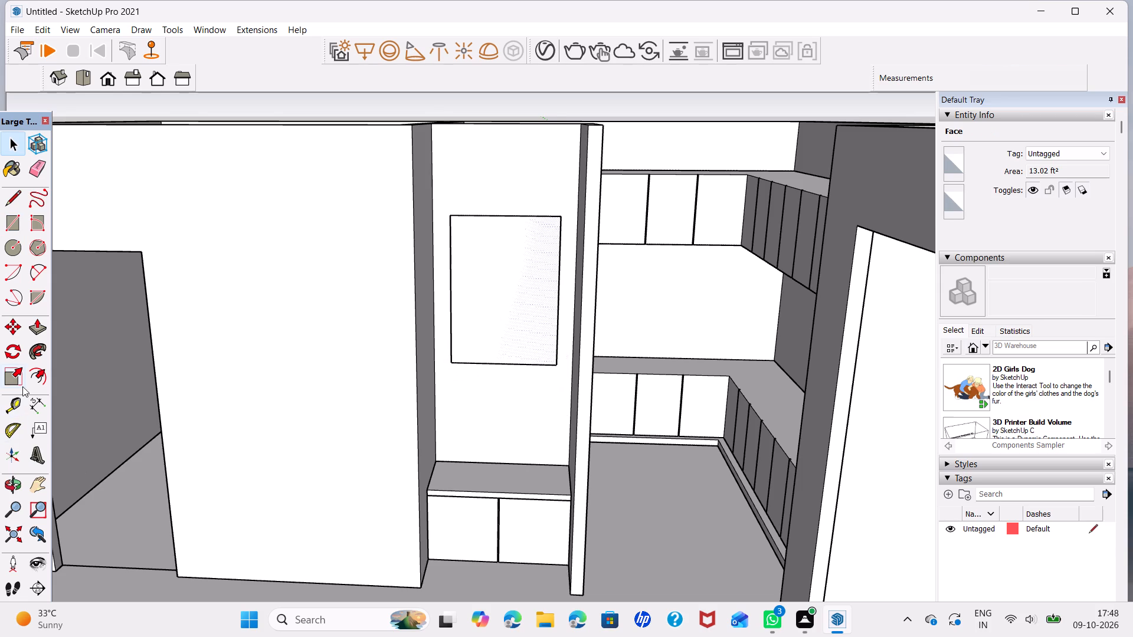
left_click(35, 369)
left_click(461, 281)
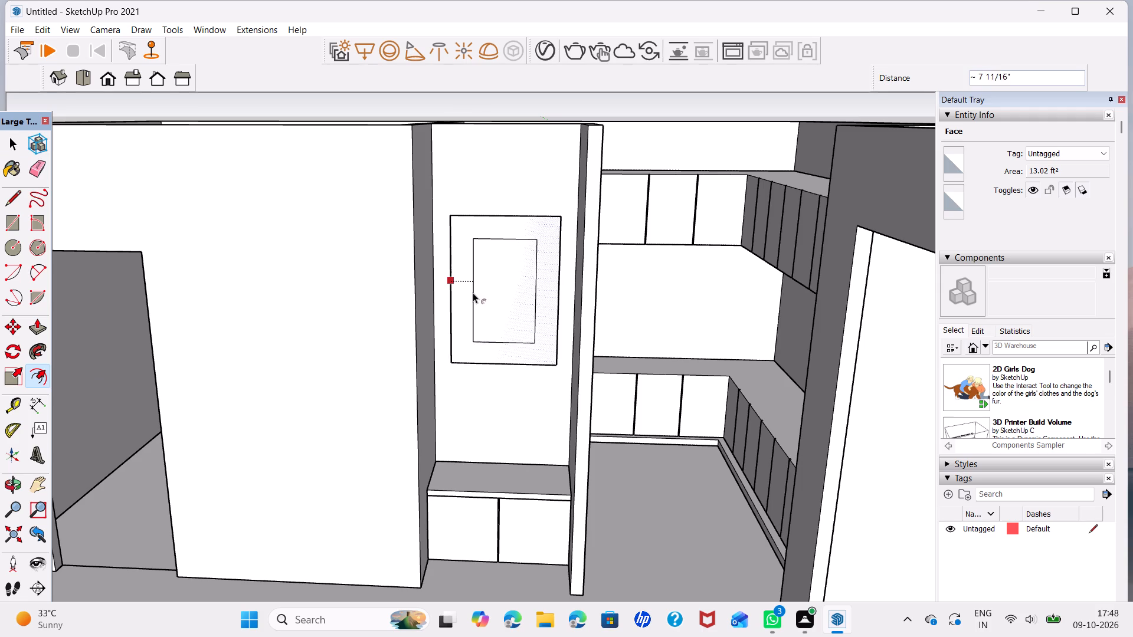
left_click(464, 283)
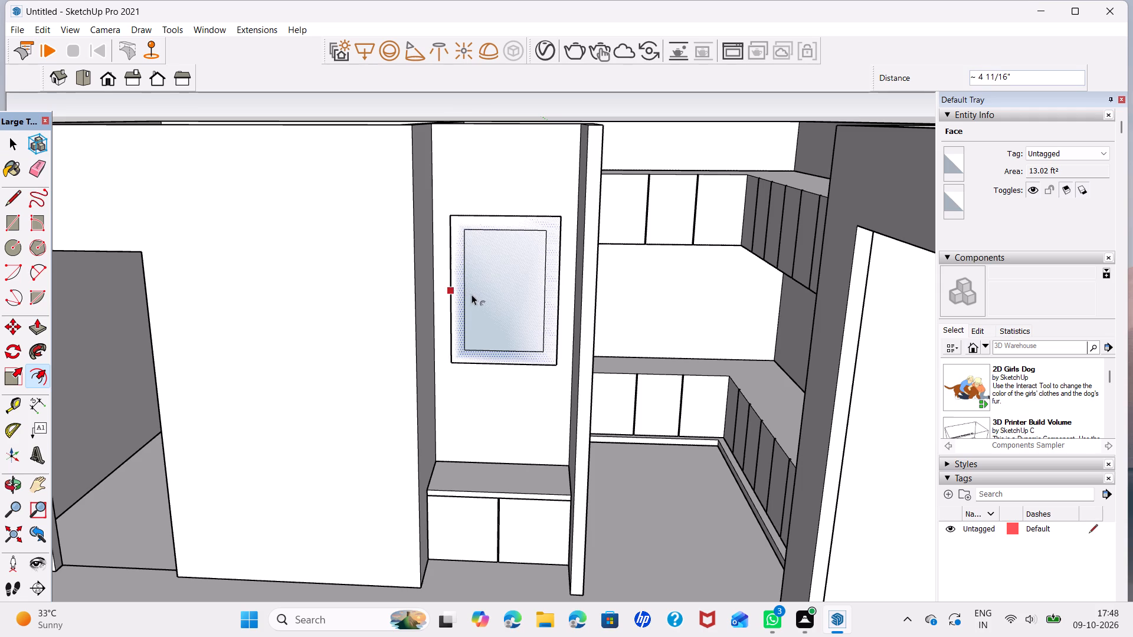
left_click(474, 297)
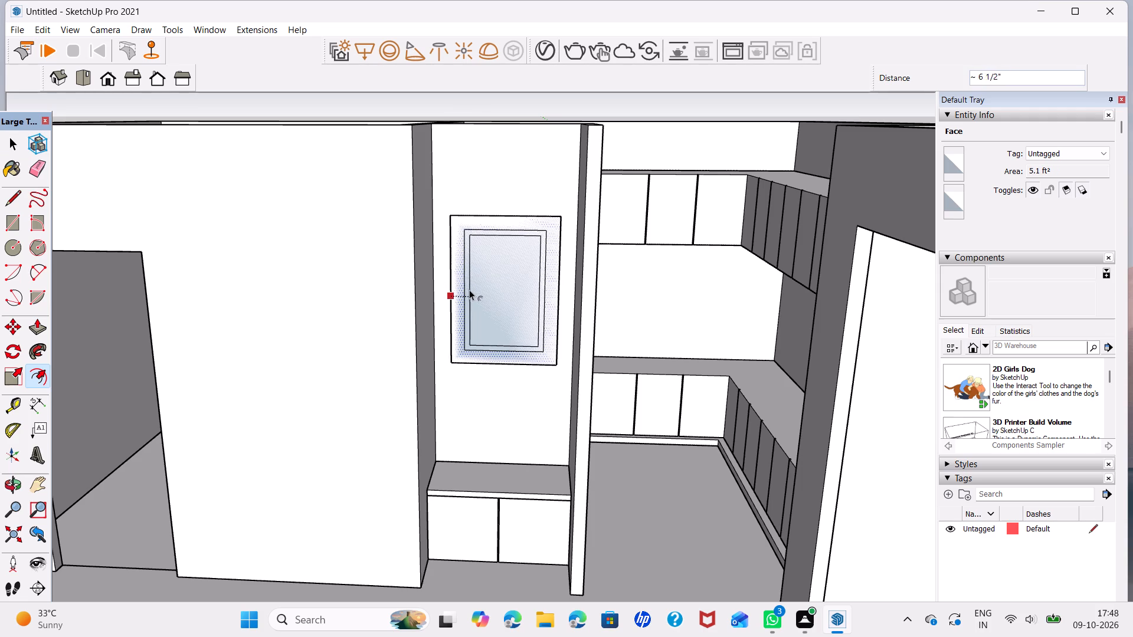
left_click(469, 289)
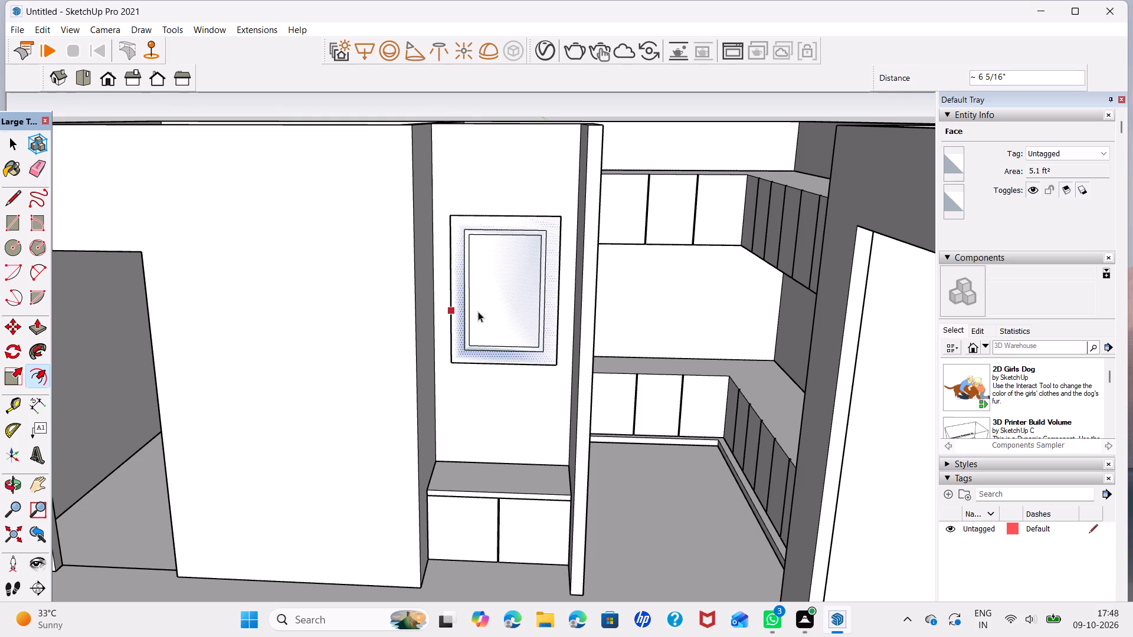
Reverse the faces of the outer border, the central panel and the narrow inner ring of the wall frame.
key("space")
right_click(464, 354)
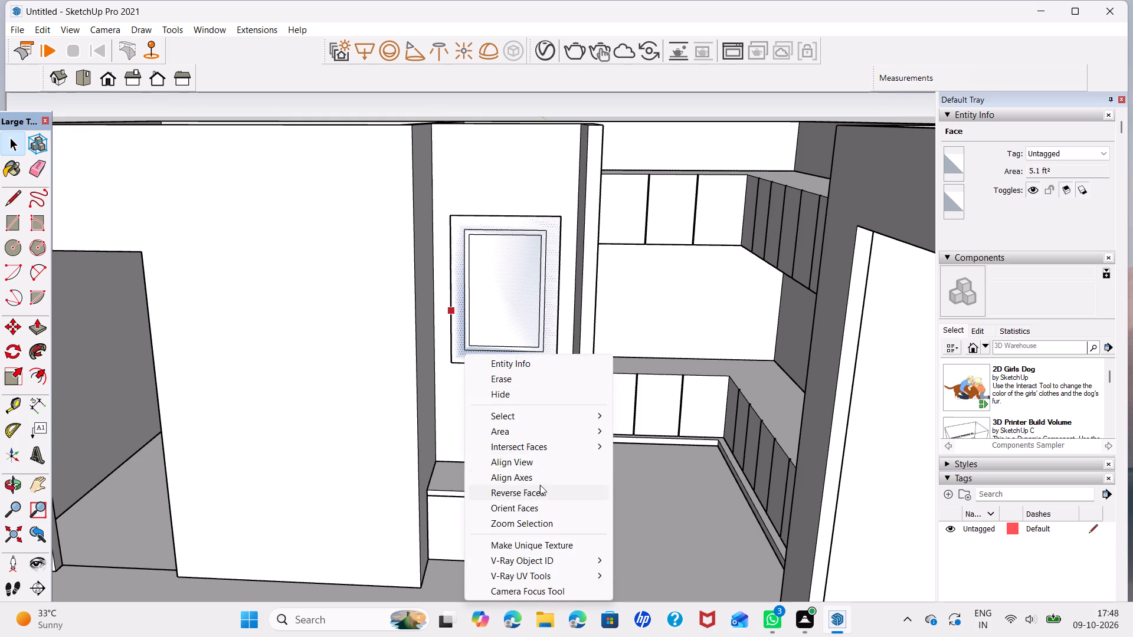
left_click(540, 485)
right_click(521, 329)
left_click(579, 464)
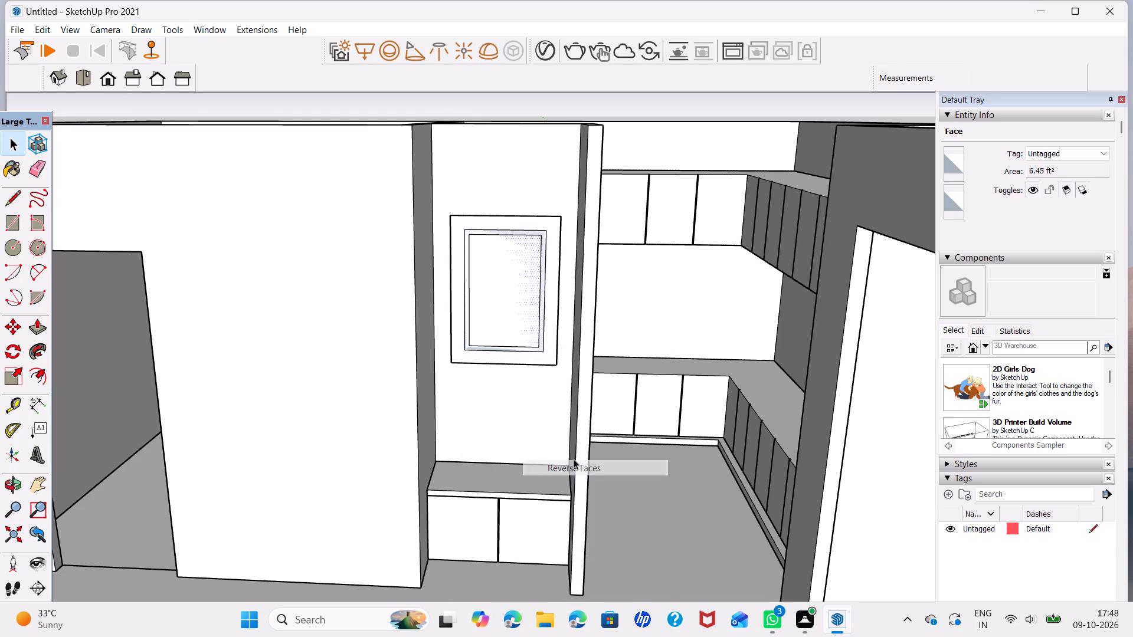
scroll(516, 363, "up", 3)
right_click(528, 344)
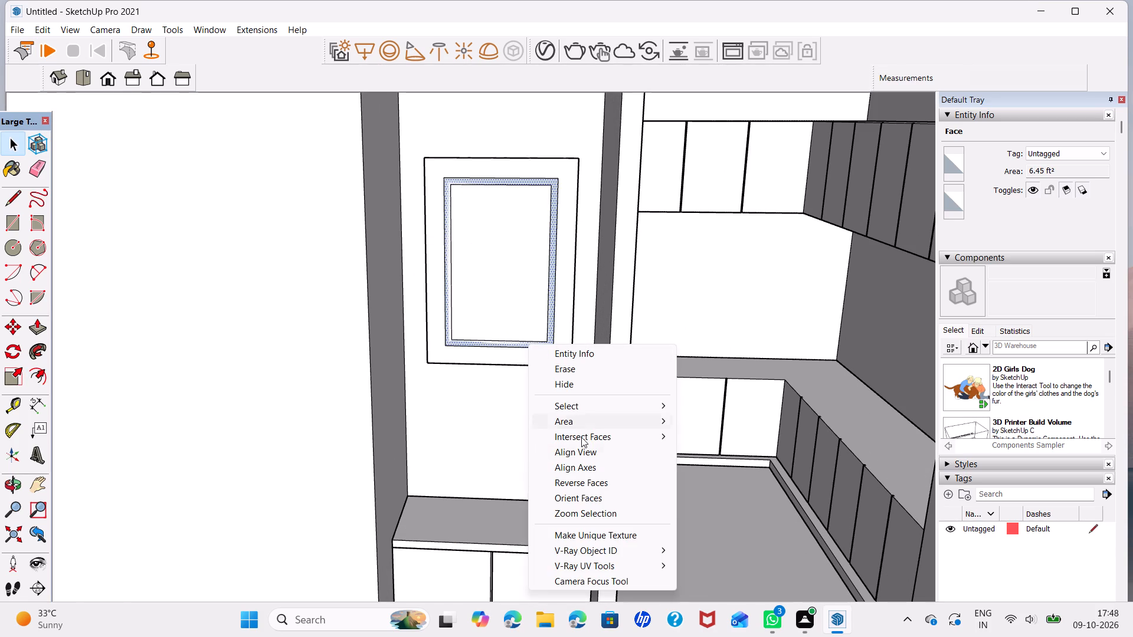
left_click(589, 482)
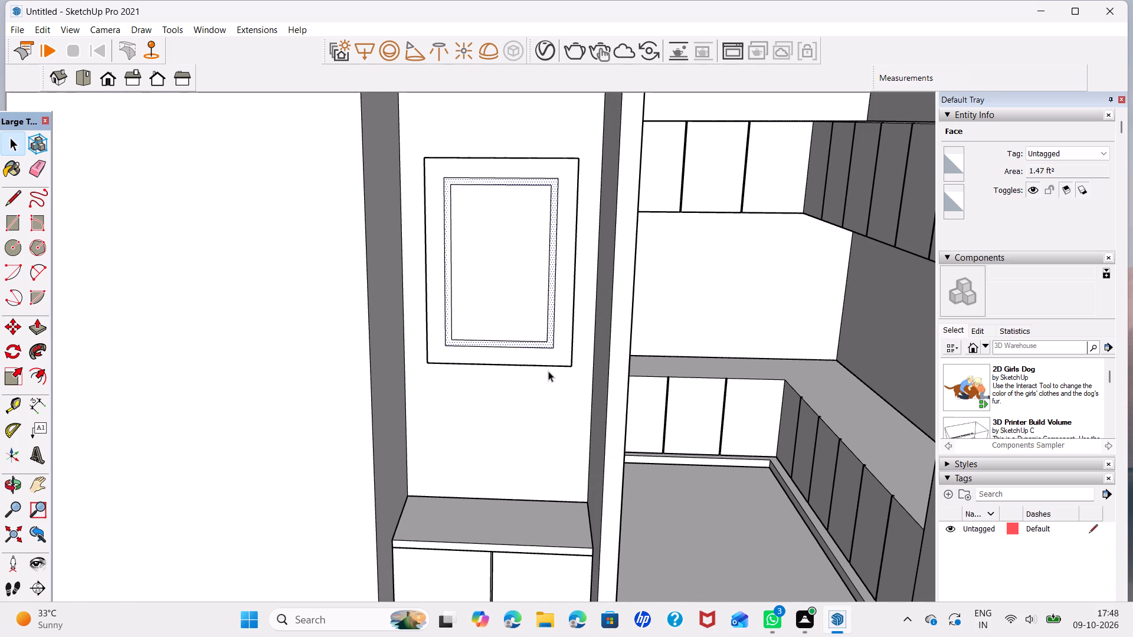
Push/Pull the wall frame's wide outer border out 1" from the alcove's back wall.
key("p")
left_click(556, 353)
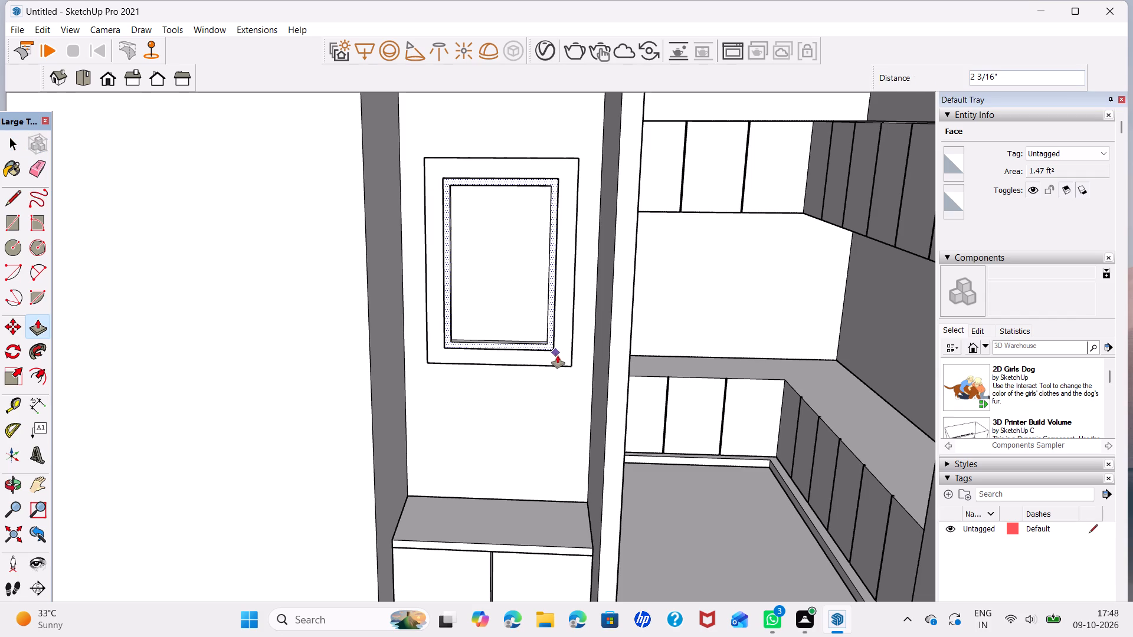
key("Escape")
left_click(558, 356)
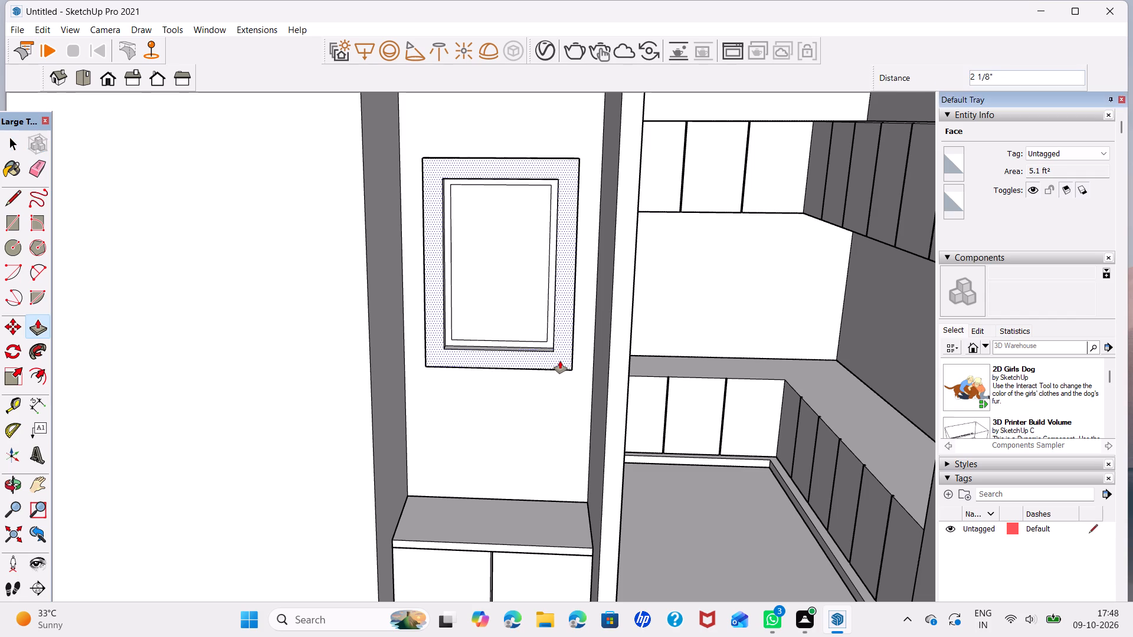
key("1")
key("Return")
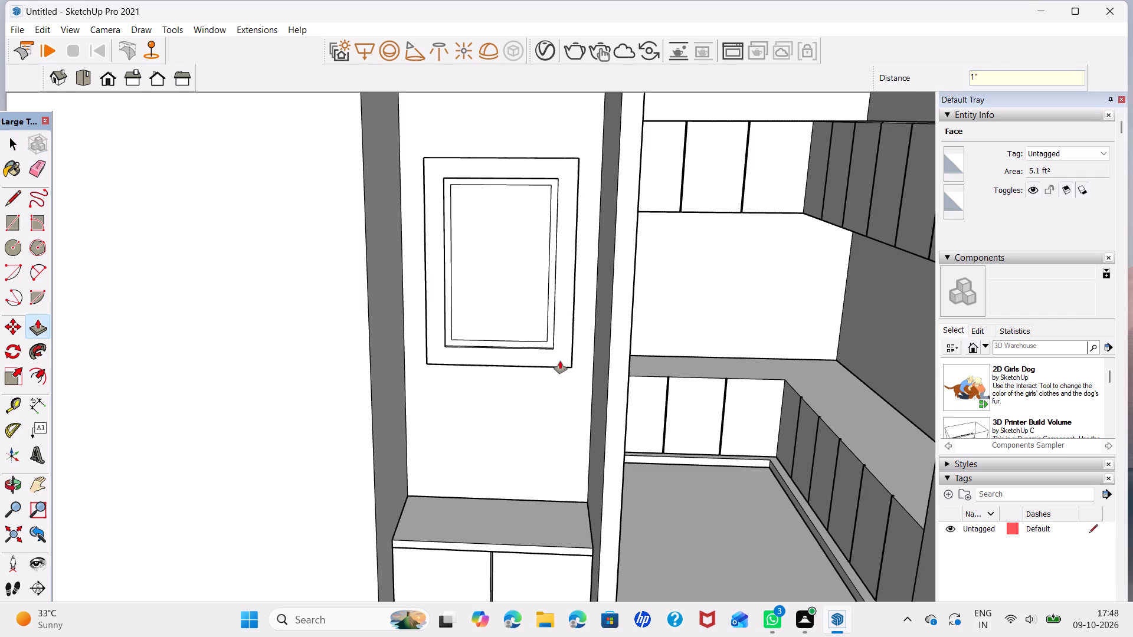
Push/Pull the narrow inner ring of the wall frame out 0.5".
left_click(543, 346)
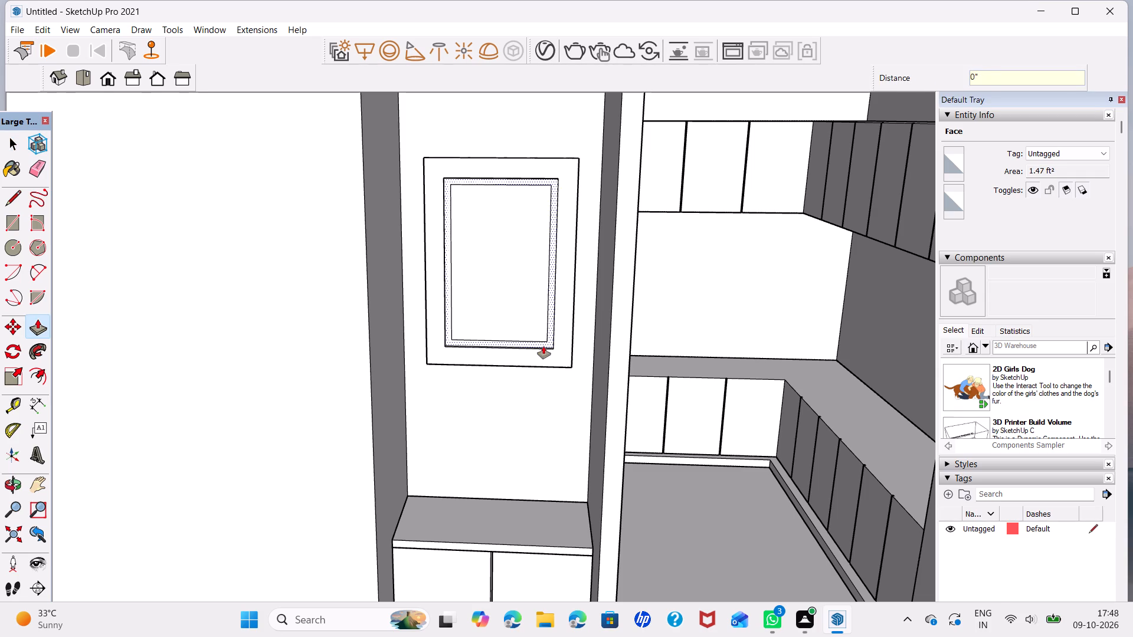
type("0.5")
key("Return")
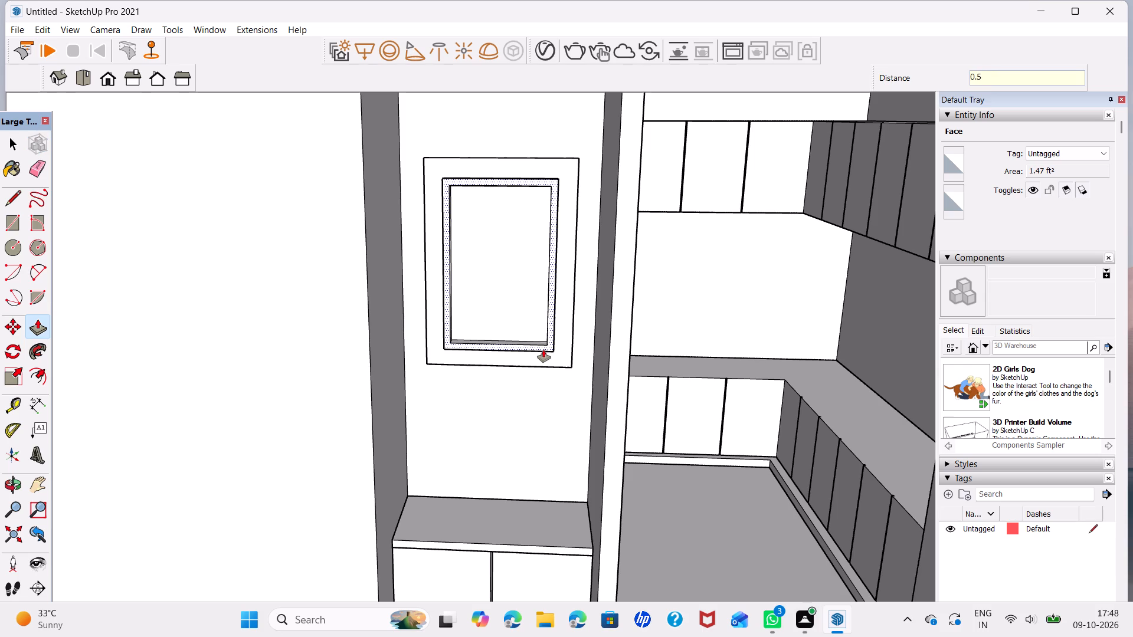
key("space")
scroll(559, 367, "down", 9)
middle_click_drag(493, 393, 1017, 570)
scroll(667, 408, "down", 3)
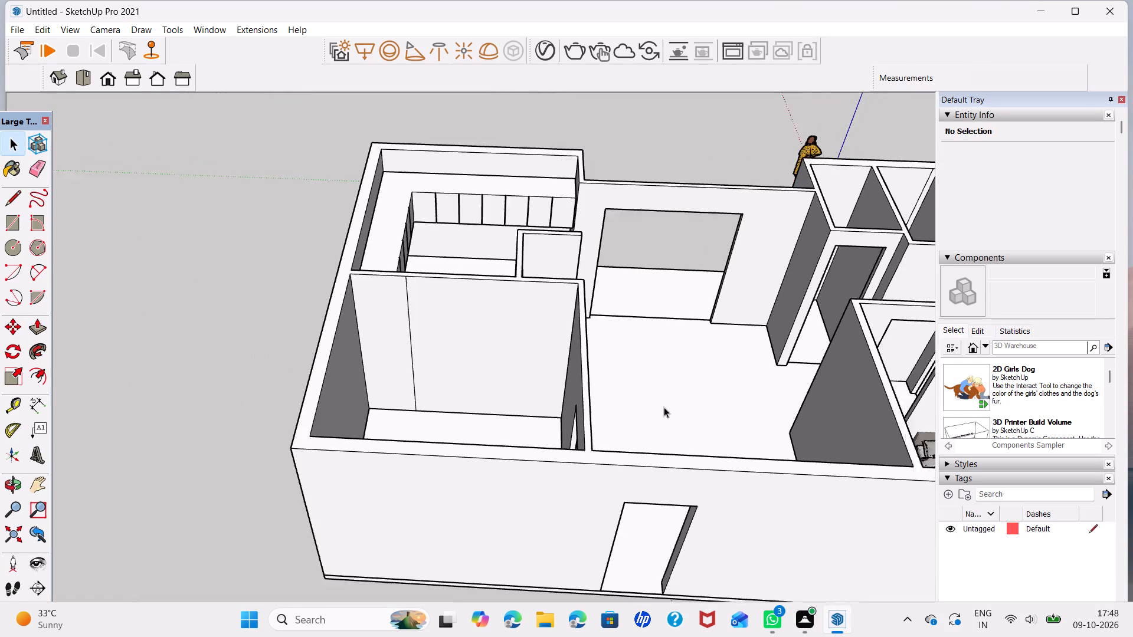
Open the house's floor slab group for editing and offset the outline of its top face inward 4".
middle_click_drag(615, 393, 797, 557)
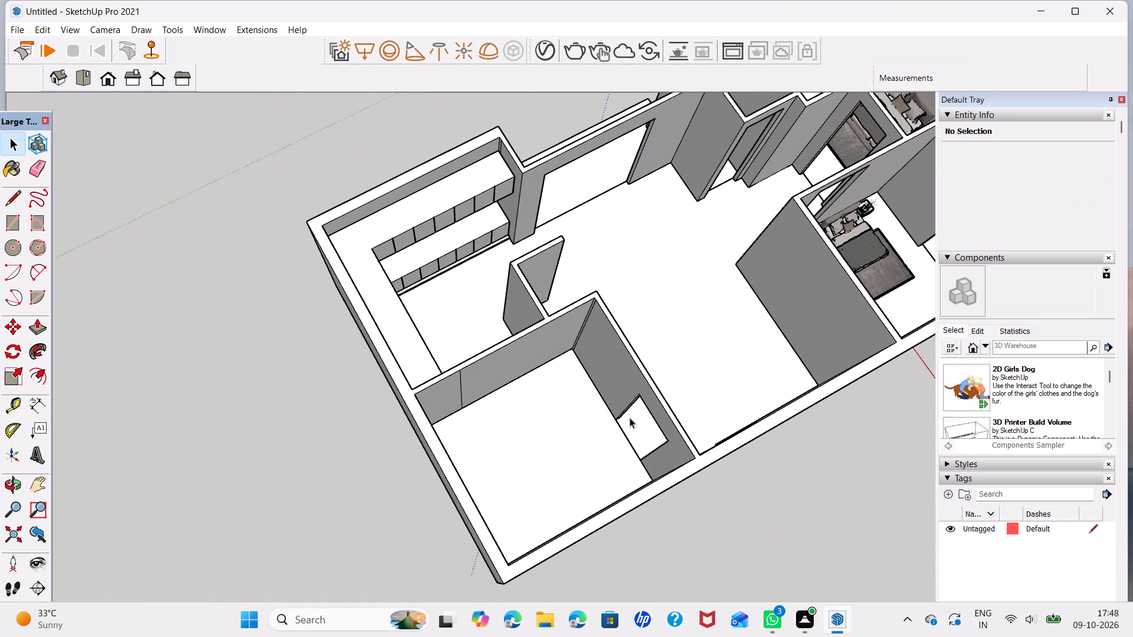
middle_click_drag(757, 288, 351, 396)
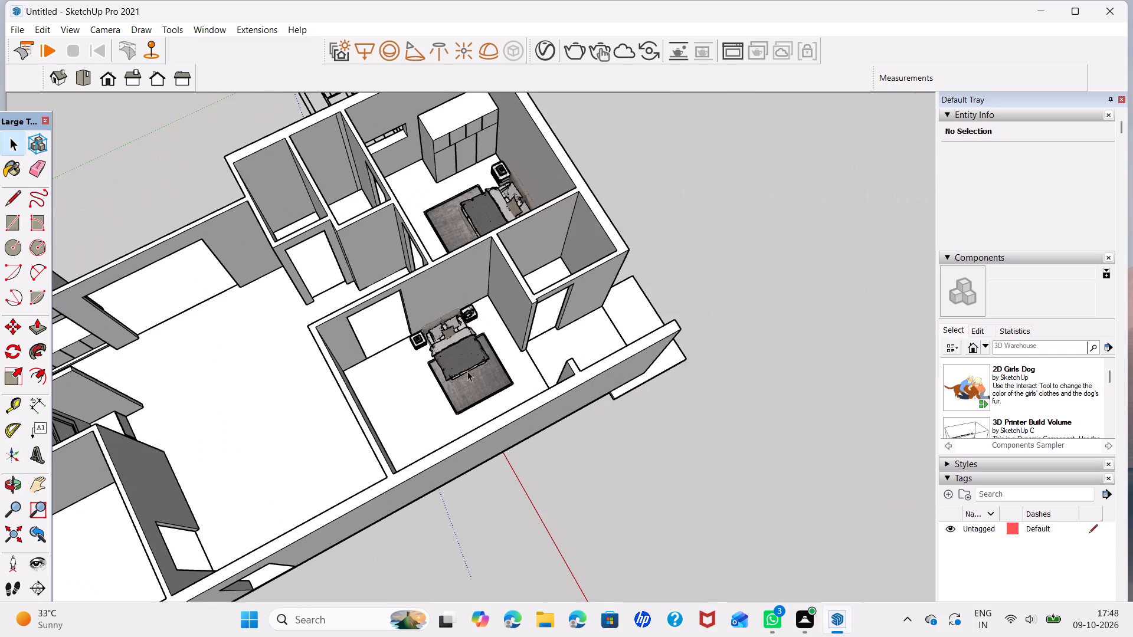
scroll(473, 370, "down", 2)
middle_click_drag(554, 346, 346, 334)
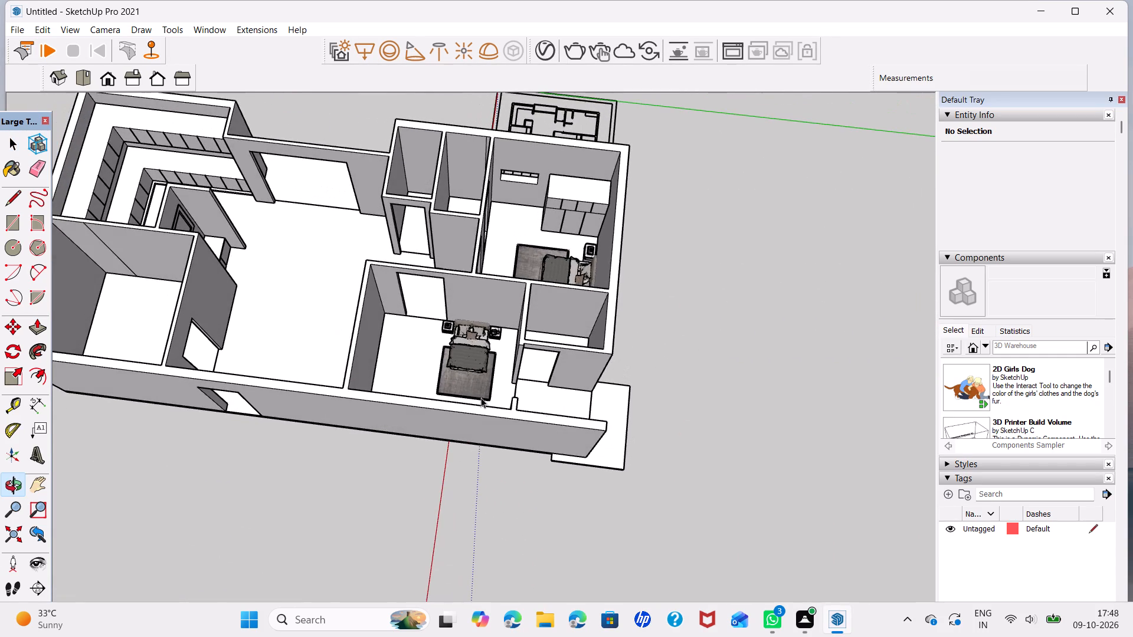
scroll(624, 393, "up", 3)
middle_click_drag(650, 428, 403, 324)
middle_click_drag(621, 450, 539, 490)
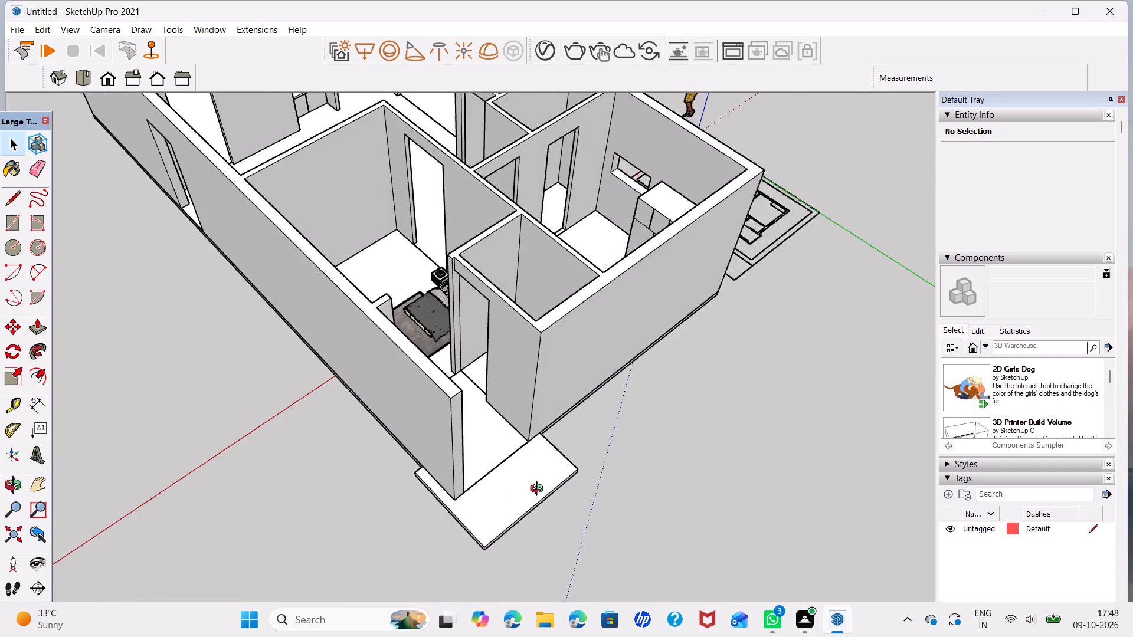
middle_click_drag(539, 490, 347, 437)
scroll(391, 472, "up", 4)
middle_click_drag(399, 475, 570, 428)
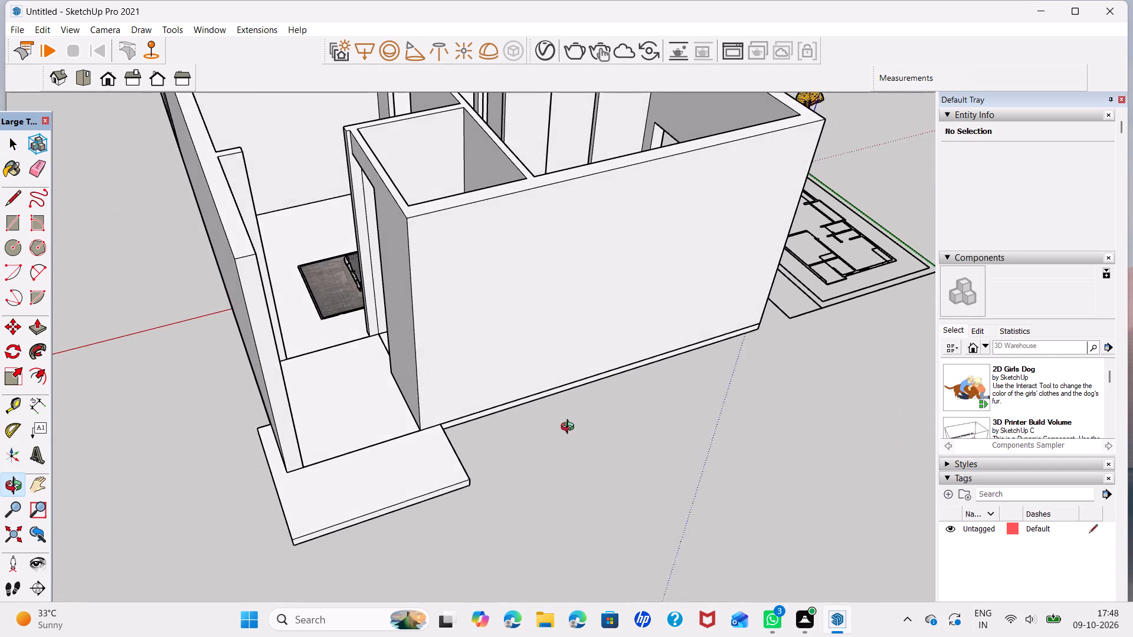
middle_click_drag(570, 428, 567, 411)
left_click(335, 490)
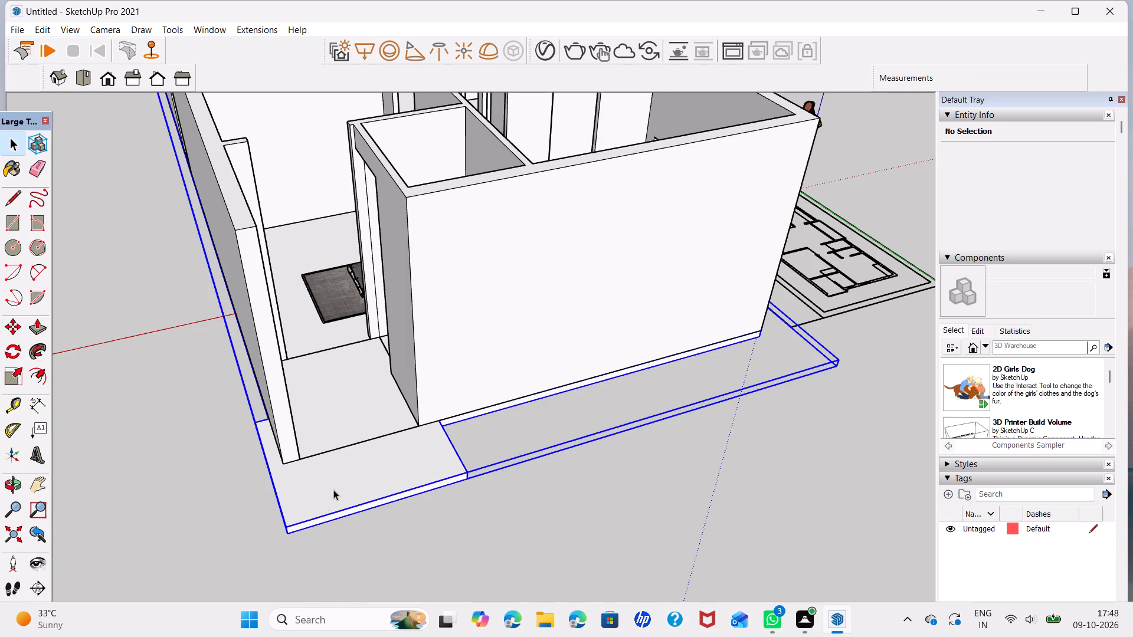
triple_click(407, 464)
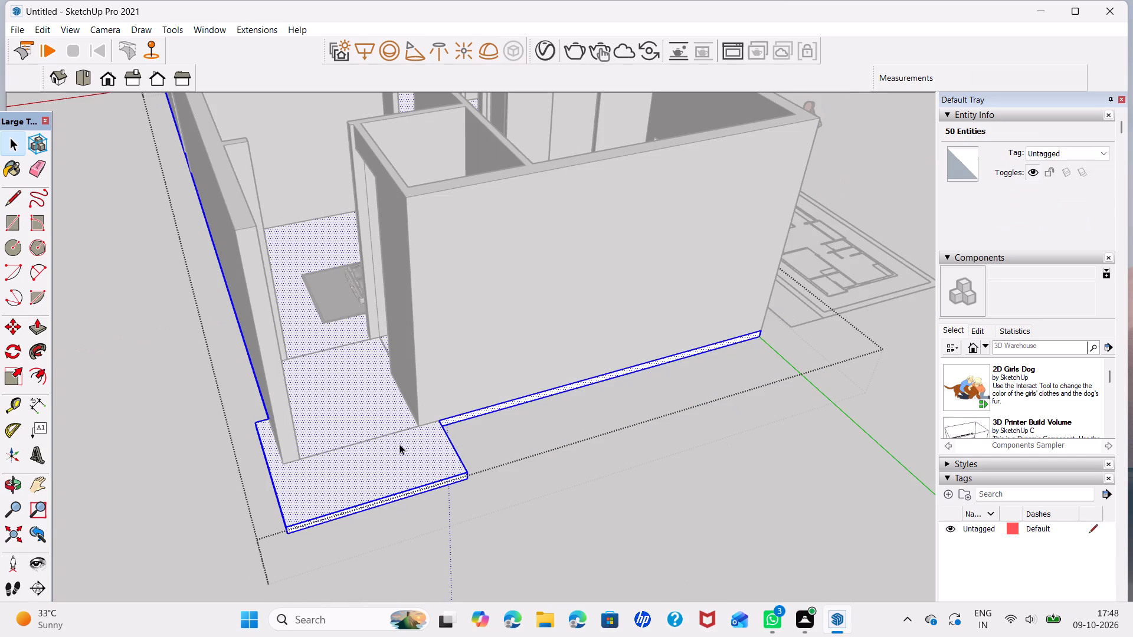
left_click(407, 450)
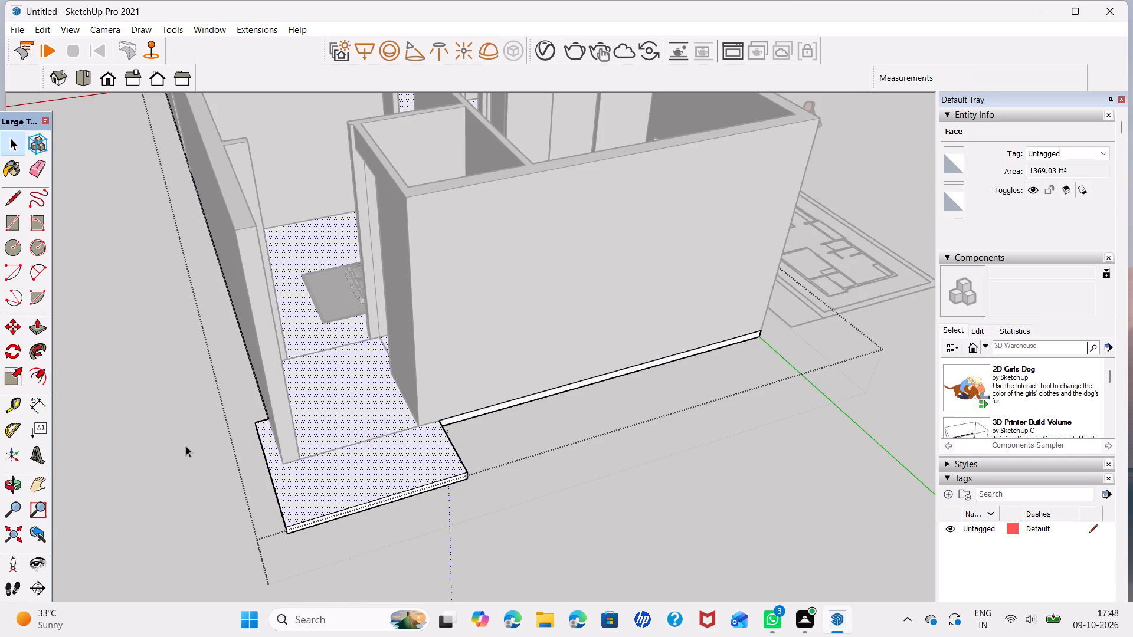
left_click(317, 490)
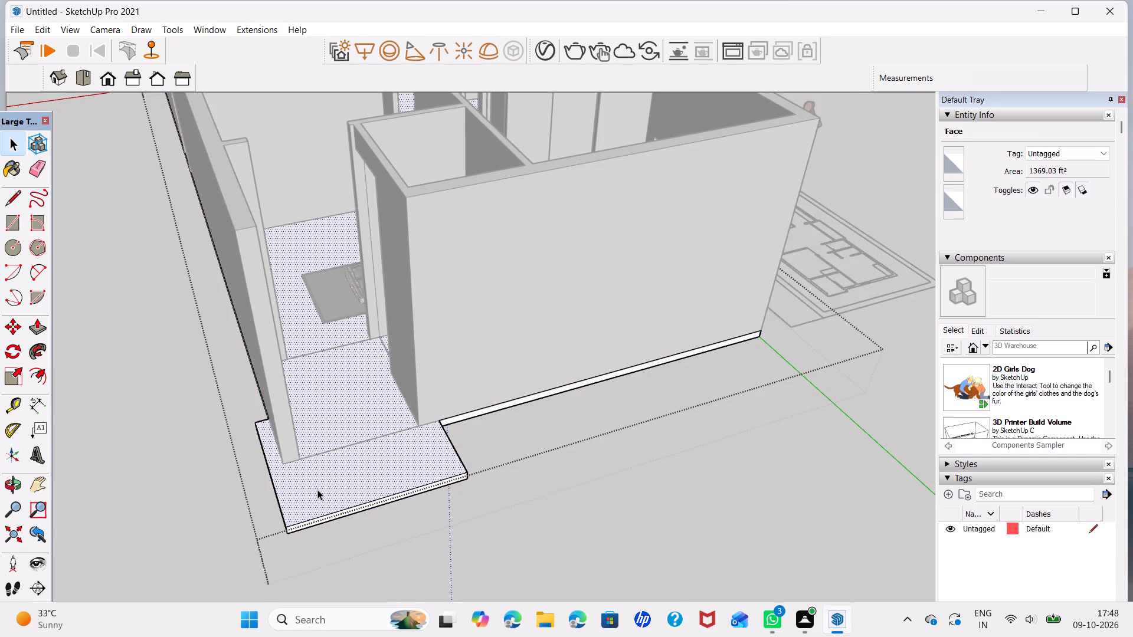
double_click(317, 490)
left_click(317, 490)
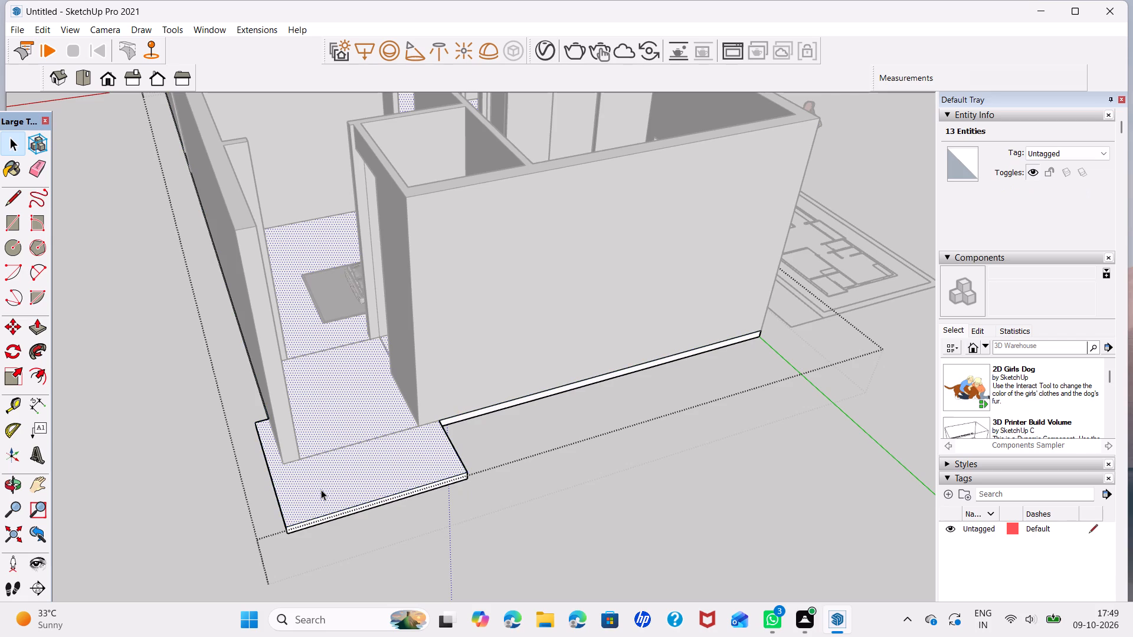
scroll(321, 490, "up", 3)
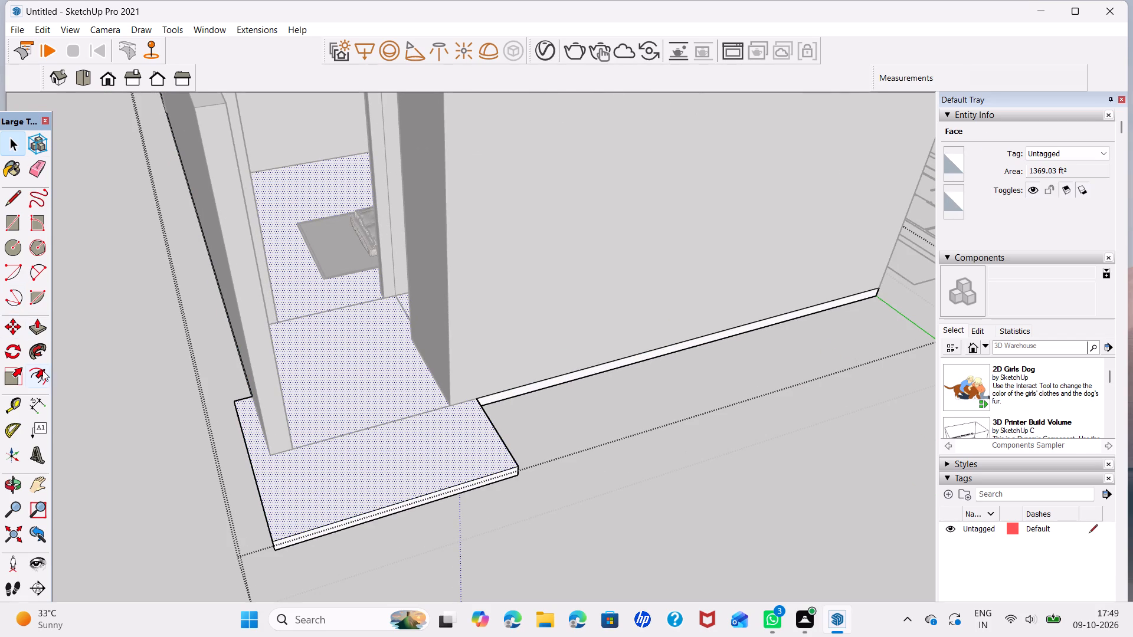
left_click(46, 379)
left_click(339, 509)
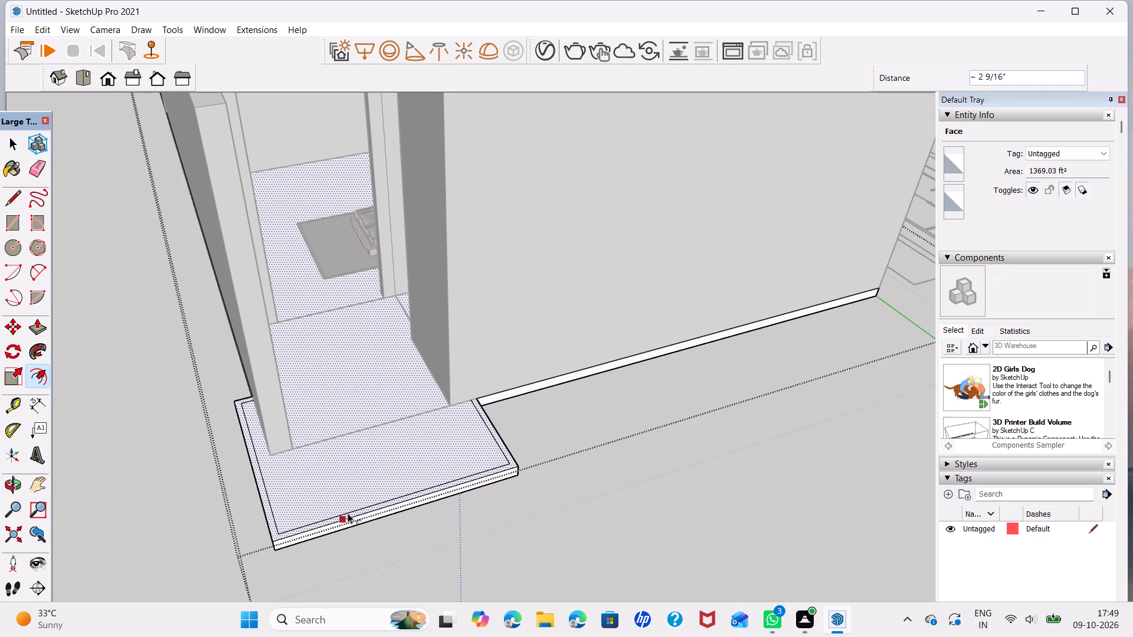
key("4")
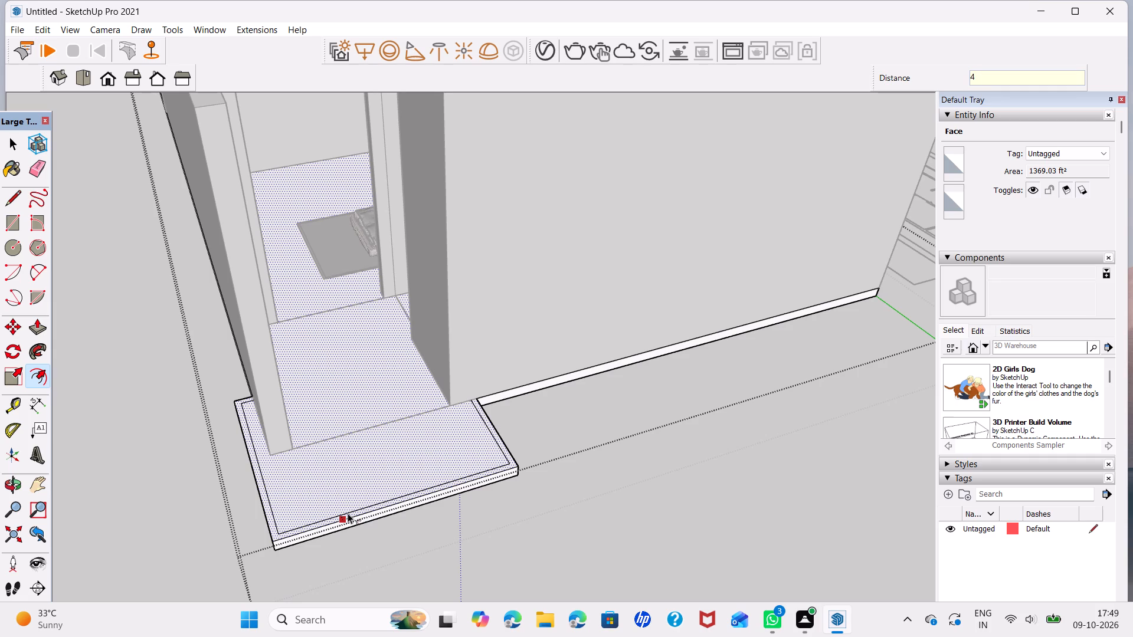
key("Return")
key("space")
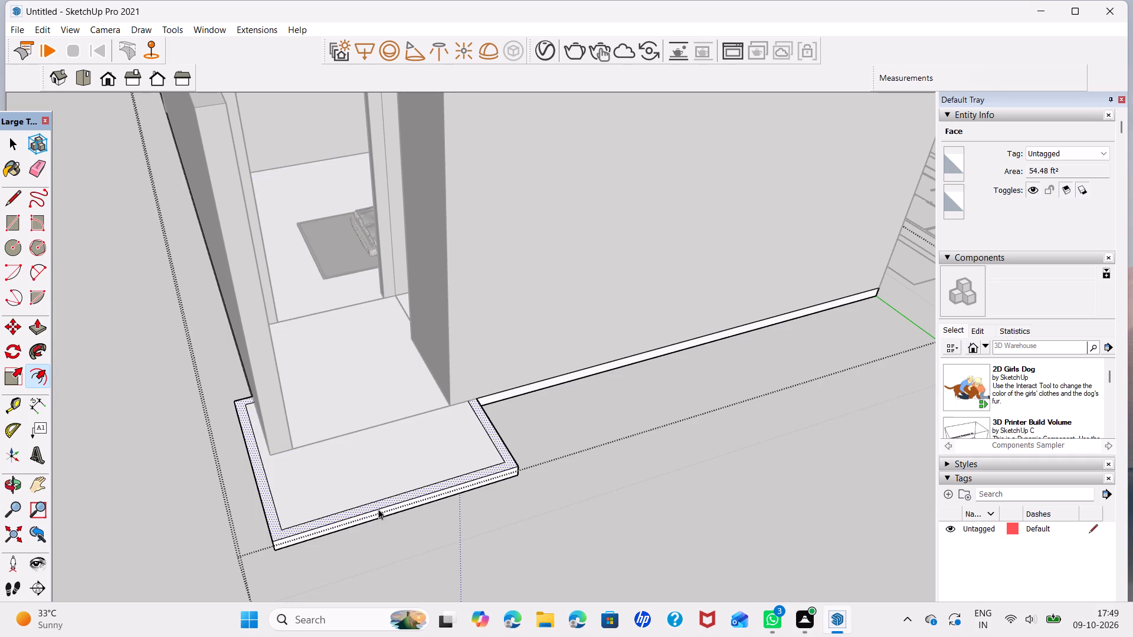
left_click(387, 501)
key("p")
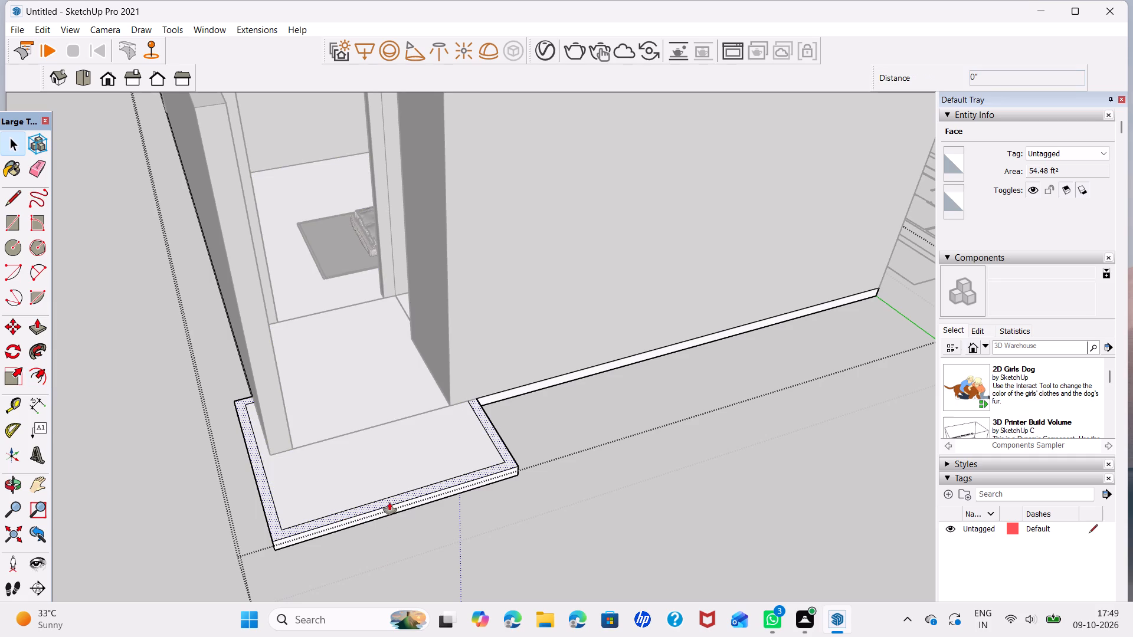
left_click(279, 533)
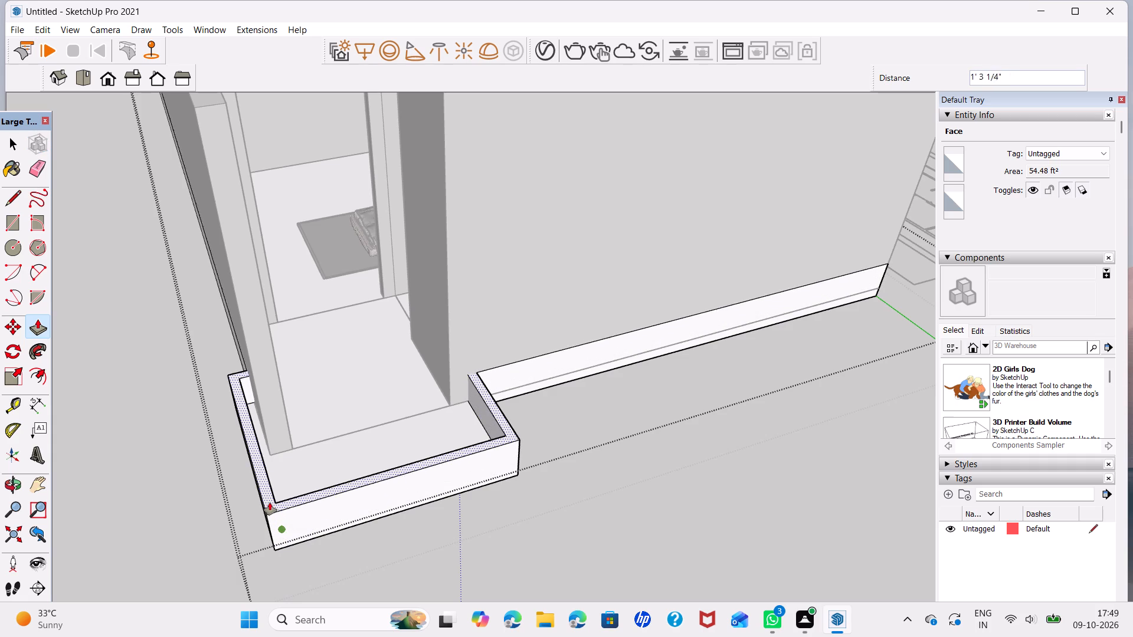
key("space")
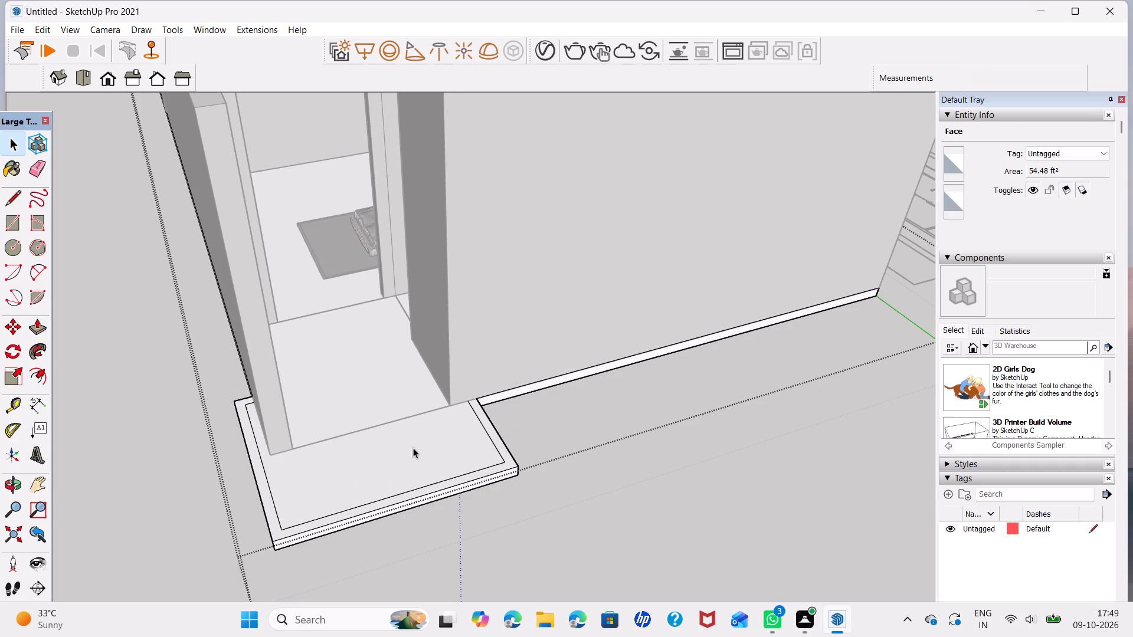
Draw a short line across the 4" border at each end of the corner balcony slab, where it meets the house walls.
key("l")
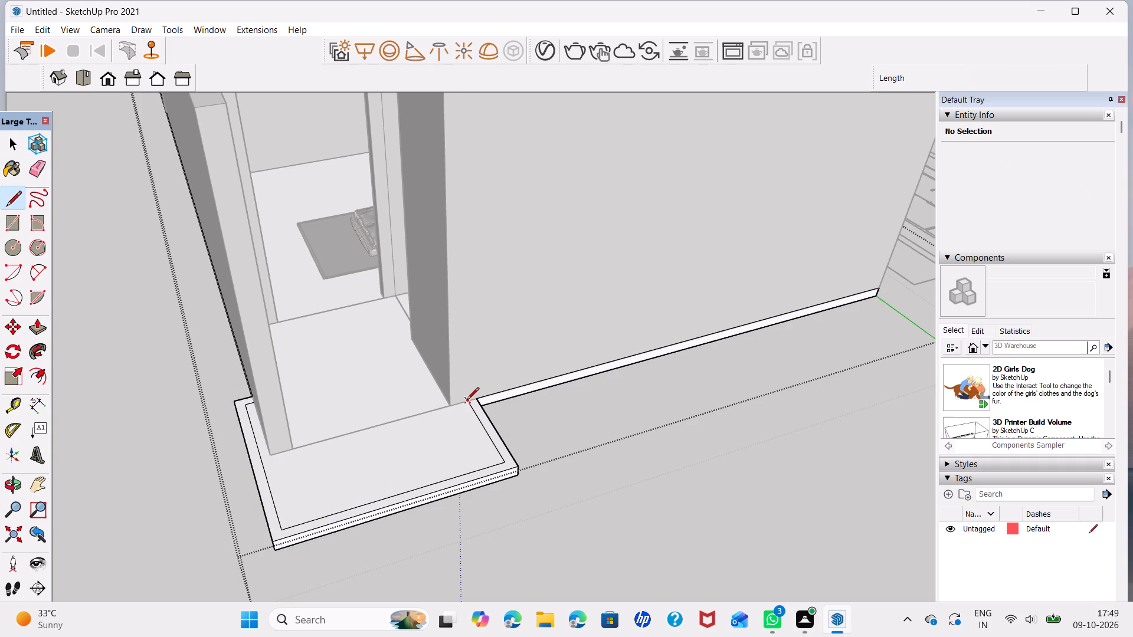
scroll(464, 405, "up", 12)
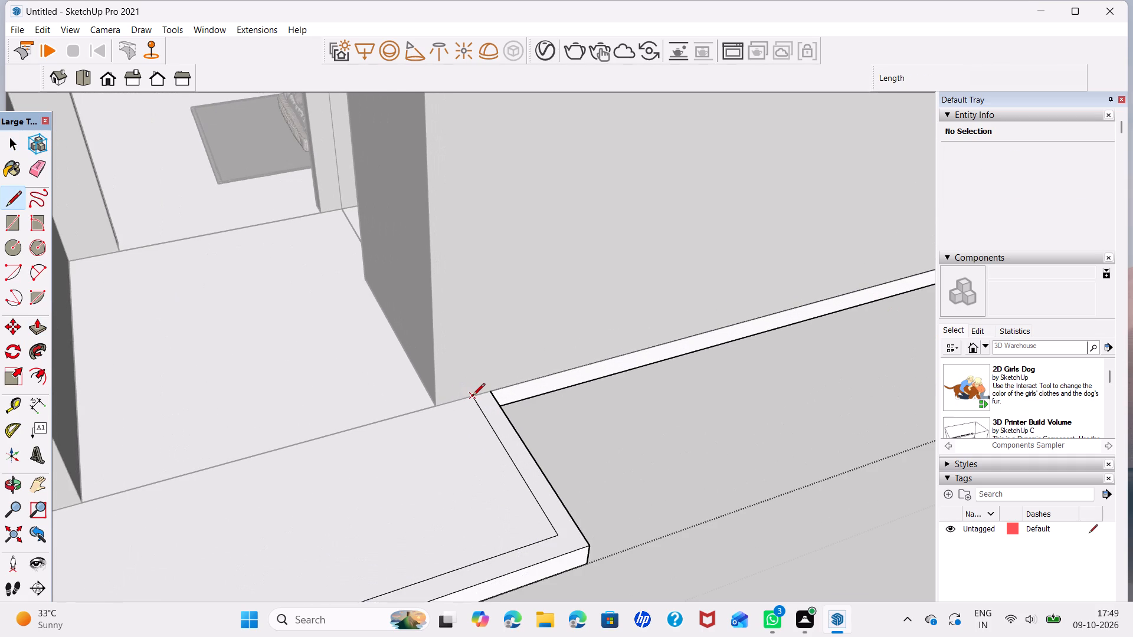
left_click(473, 396)
left_click(493, 392)
key("space")
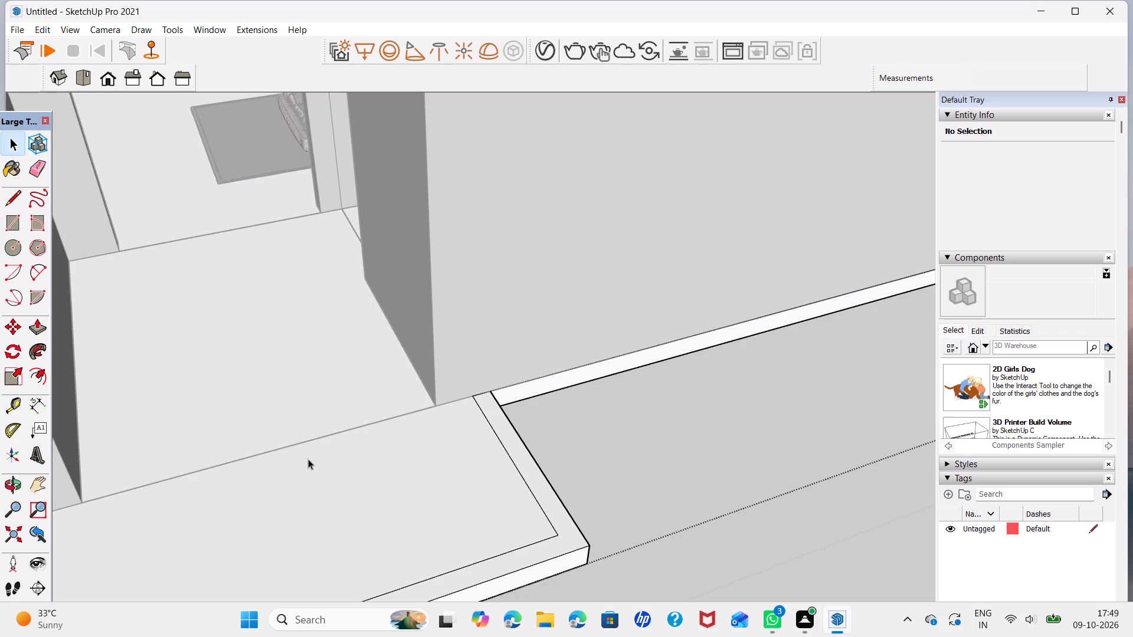
middle_click_drag(307, 459, 489, 450)
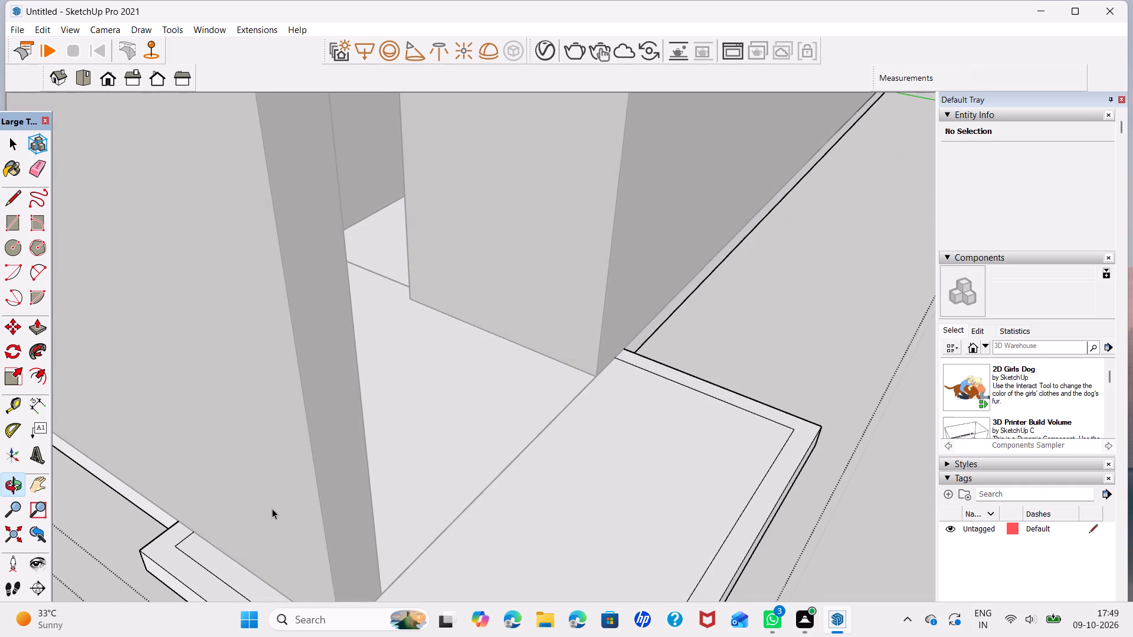
key("l")
left_click(175, 521)
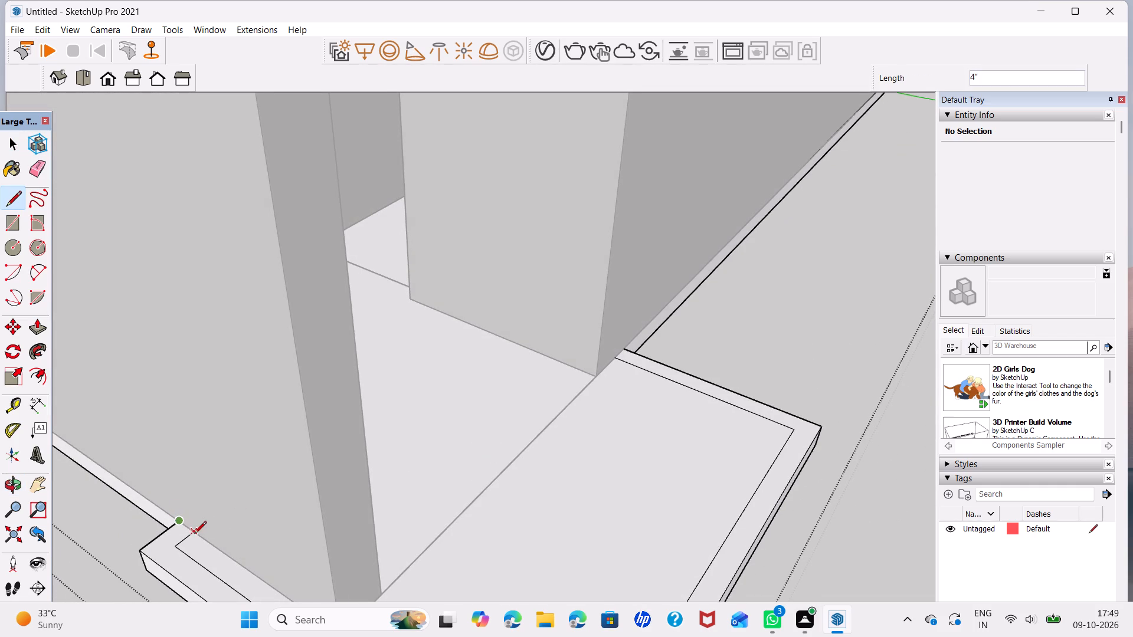
left_click(194, 534)
key("space")
Push/Pull the U-shaped border strip around the corner balcony slab up 5' as a parapet wall.
left_click(181, 533)
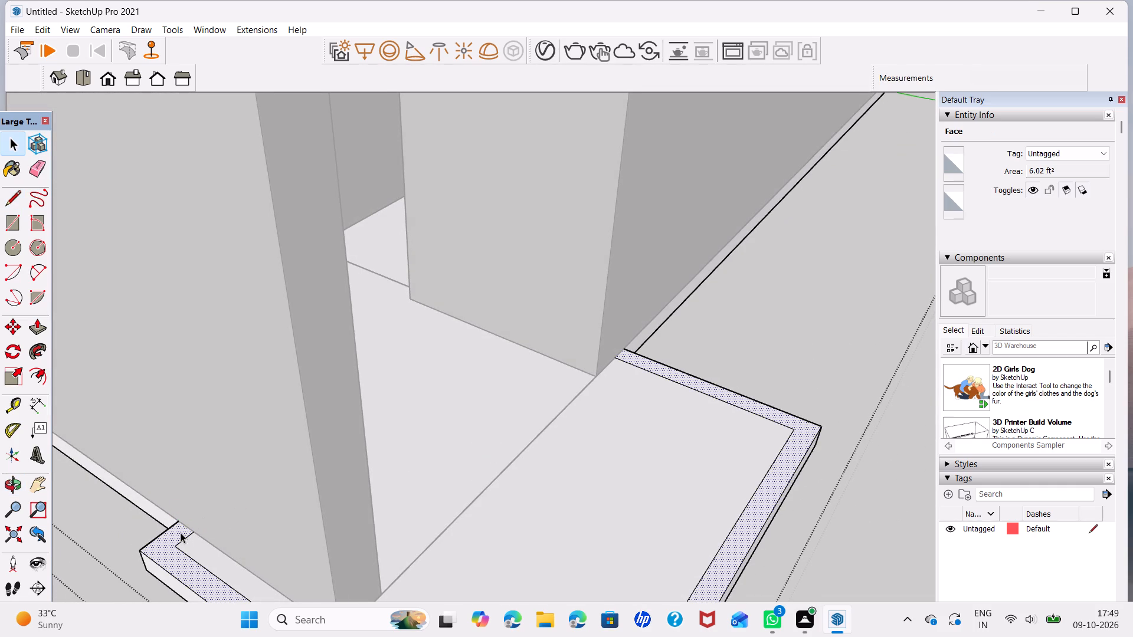
key("p")
left_click(181, 533)
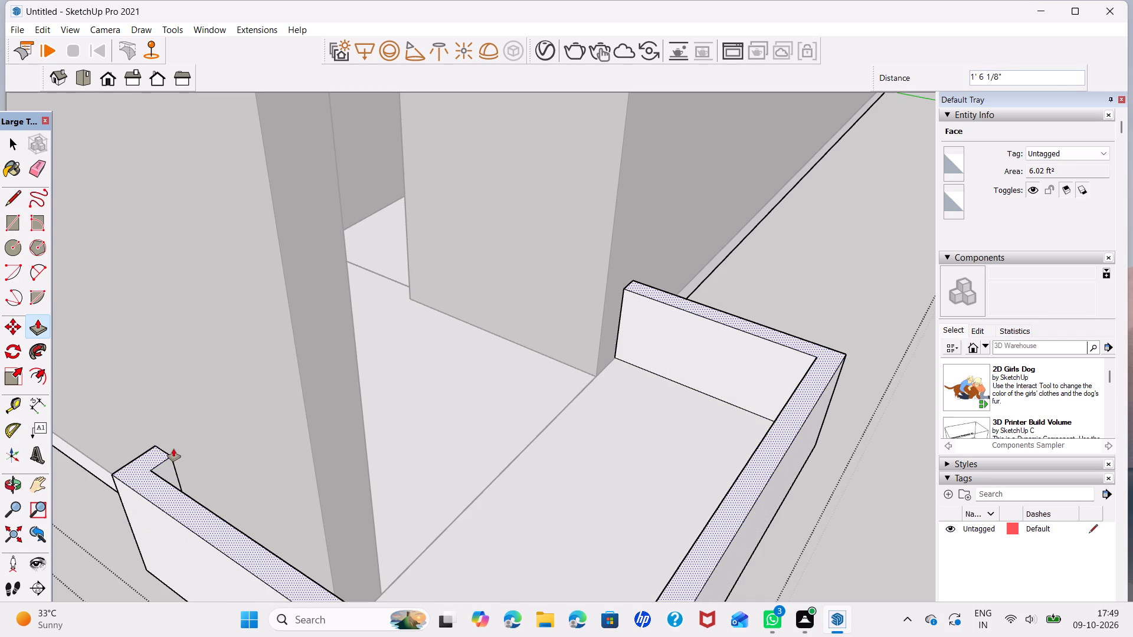
type("5'")
key("Return")
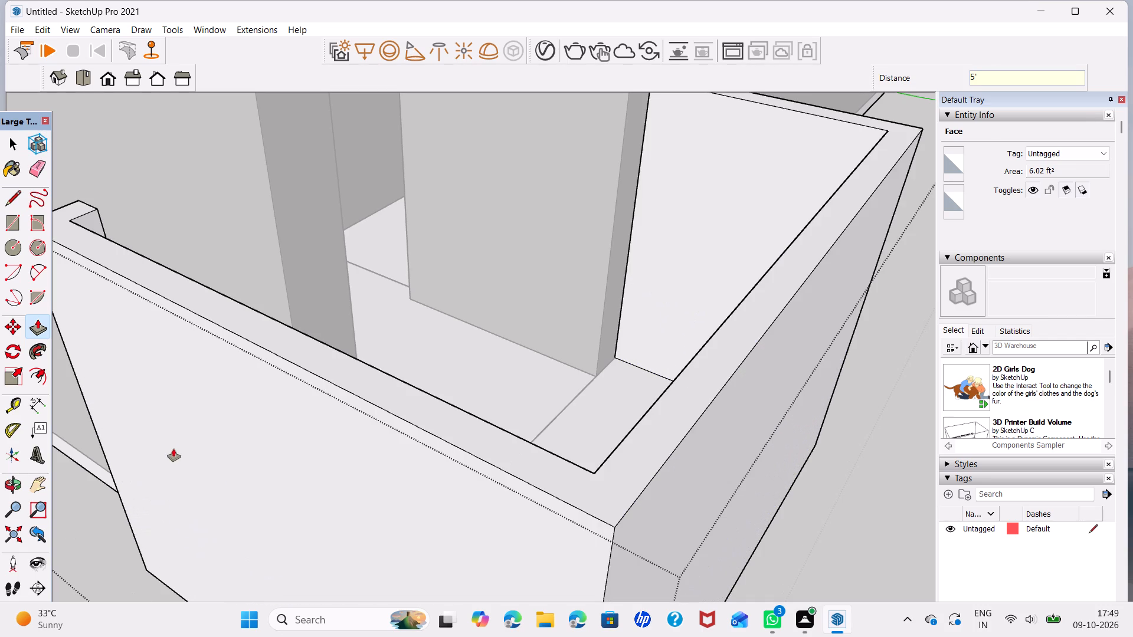
key("space")
Push/Pull the top face of the corner balcony's parapet wall down 2'.
scroll(289, 345, "down", 20)
scroll(289, 345, "down", 9)
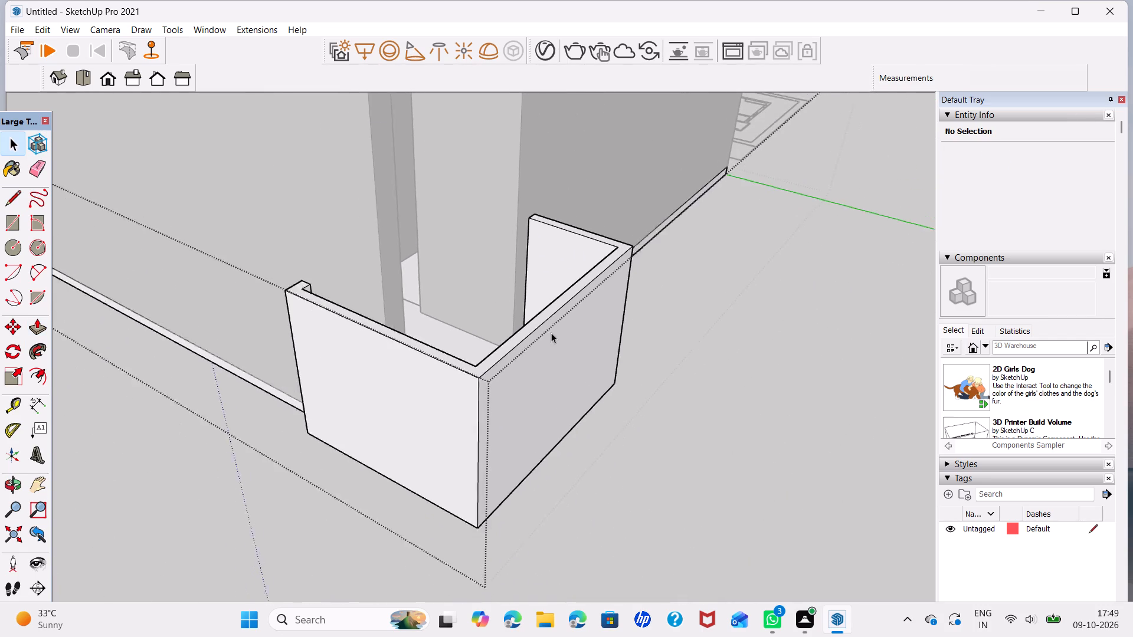
scroll(551, 333, "down", 18)
scroll(500, 371, "down", 5)
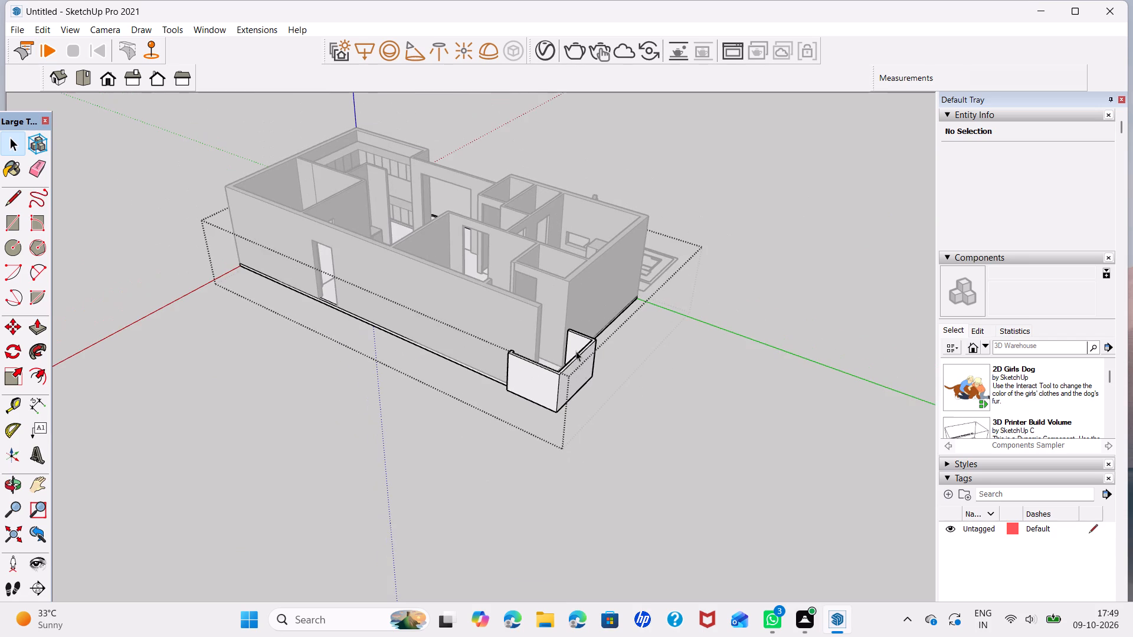
middle_click_drag(575, 350, 296, 477)
scroll(403, 452, "up", 8)
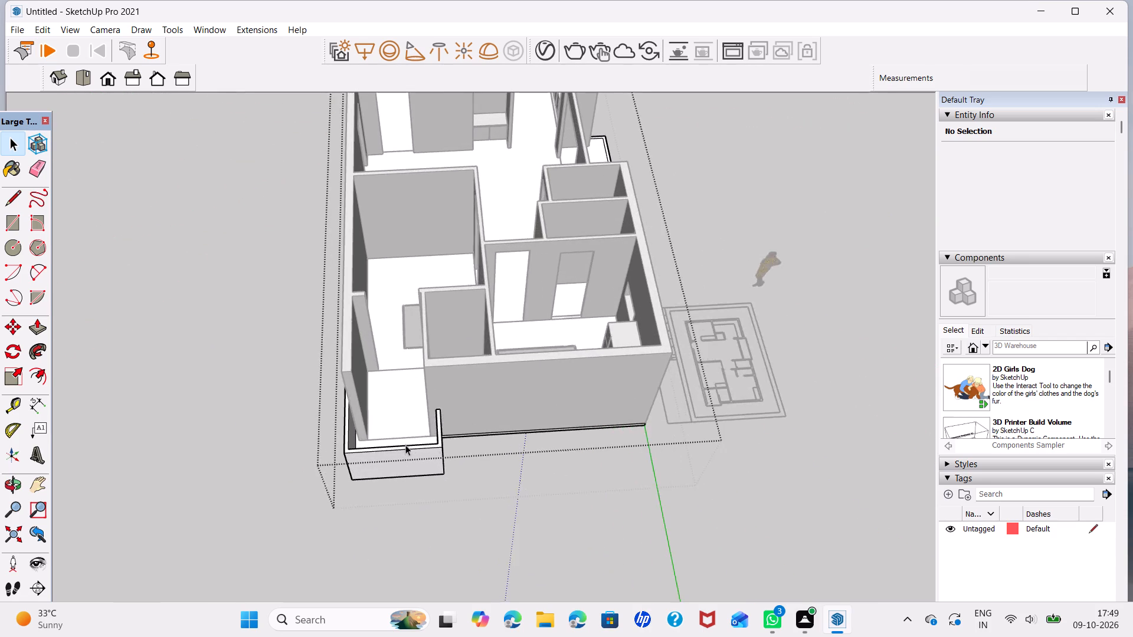
scroll(405, 445, "up", 18)
left_click(406, 460)
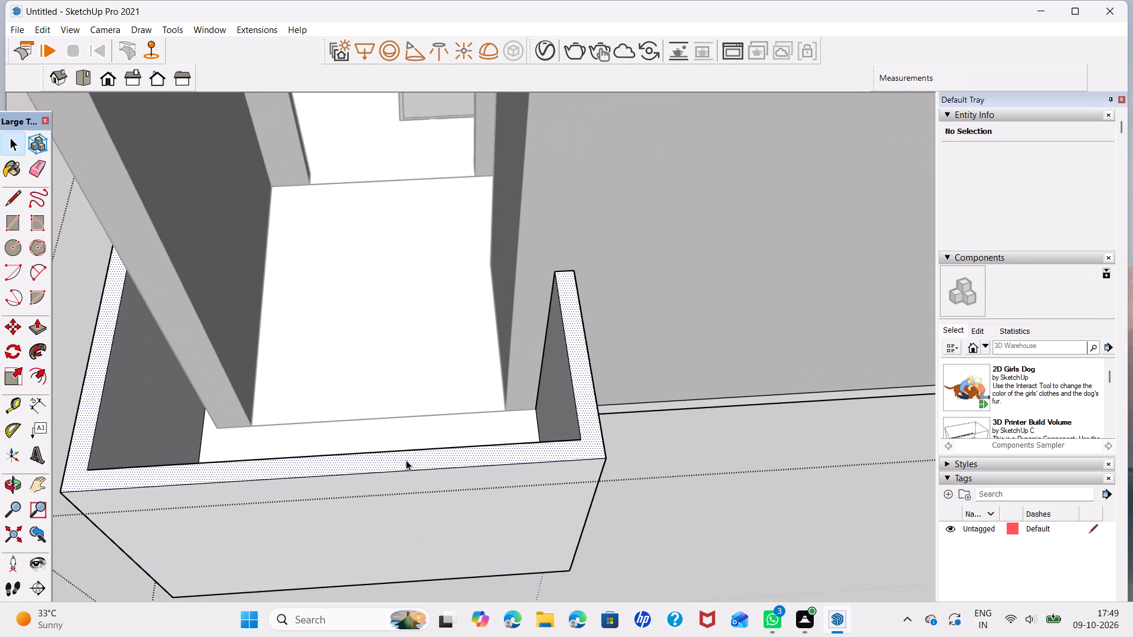
key("p")
left_click(406, 460)
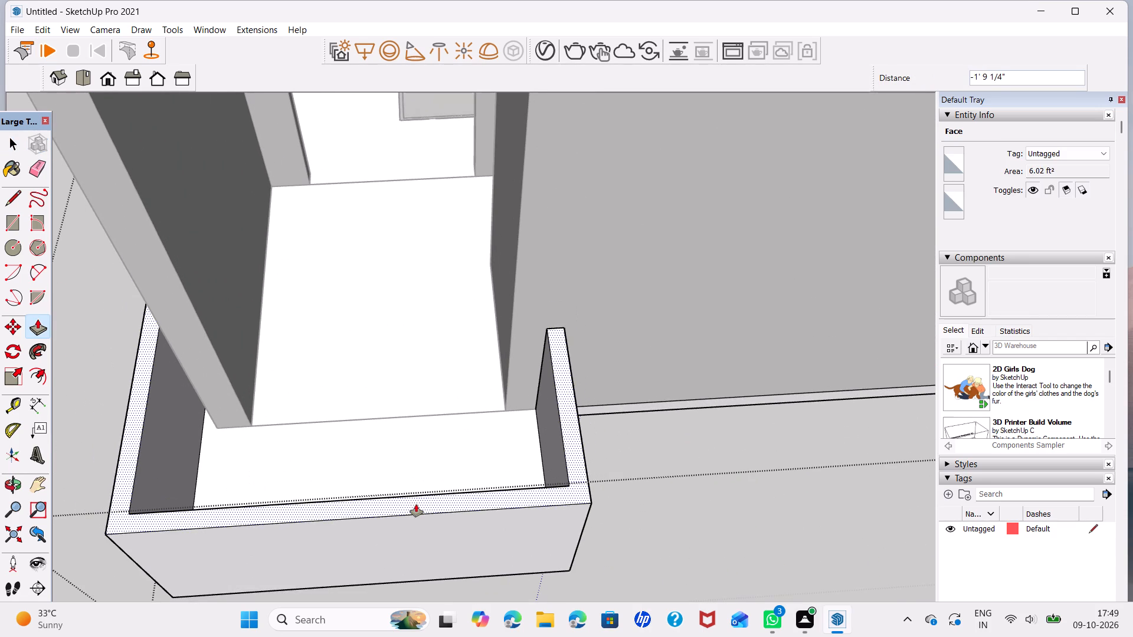
type("2'")
key("Return")
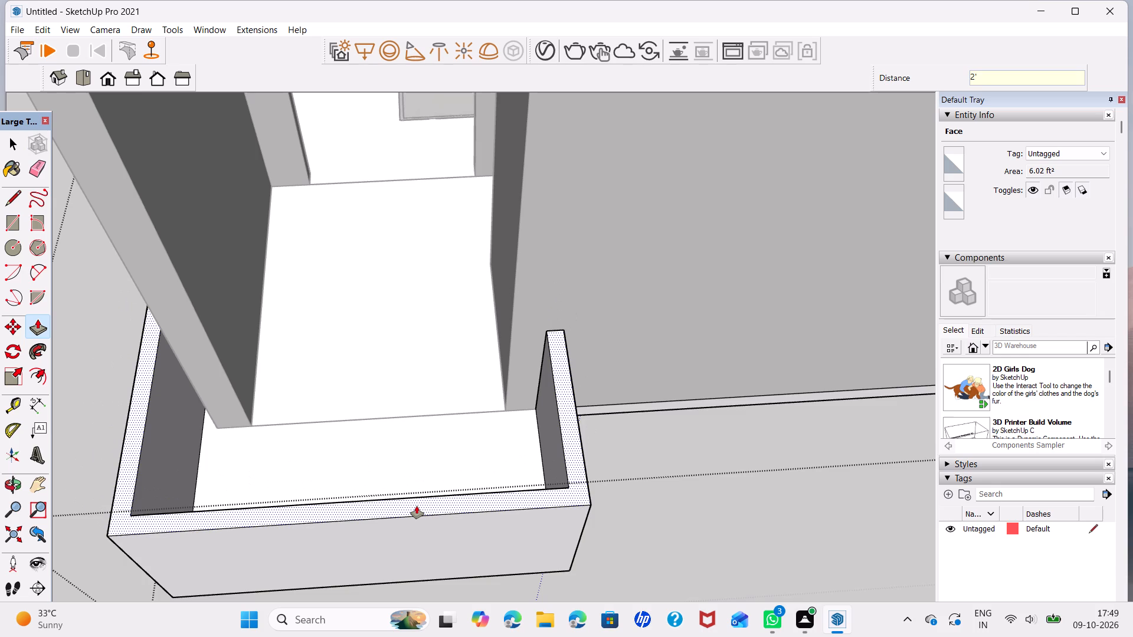
key("space")
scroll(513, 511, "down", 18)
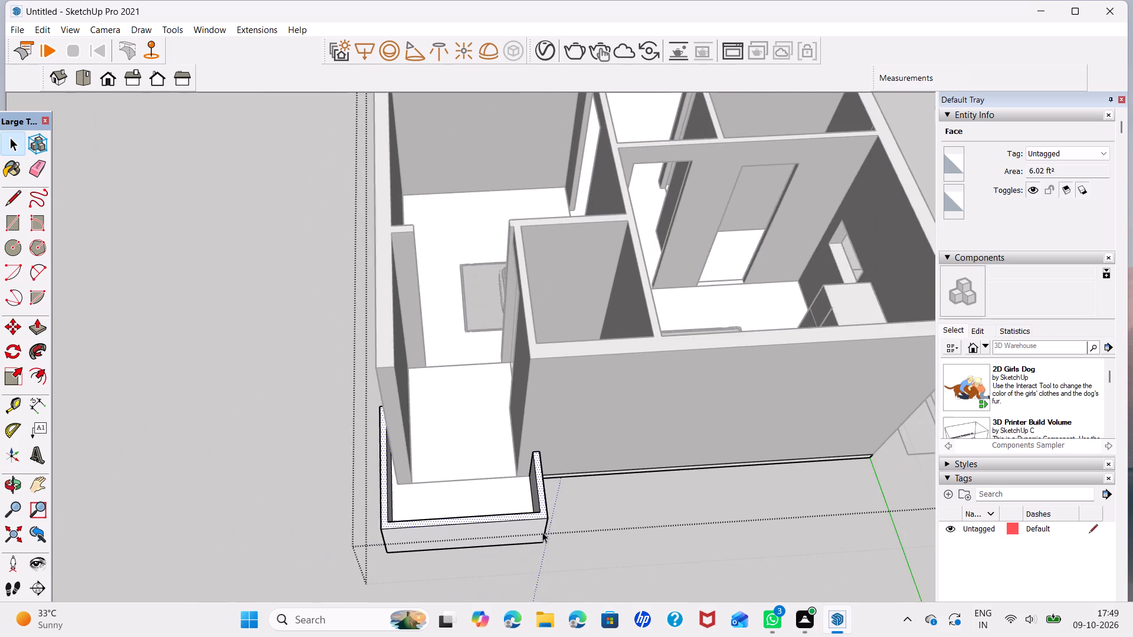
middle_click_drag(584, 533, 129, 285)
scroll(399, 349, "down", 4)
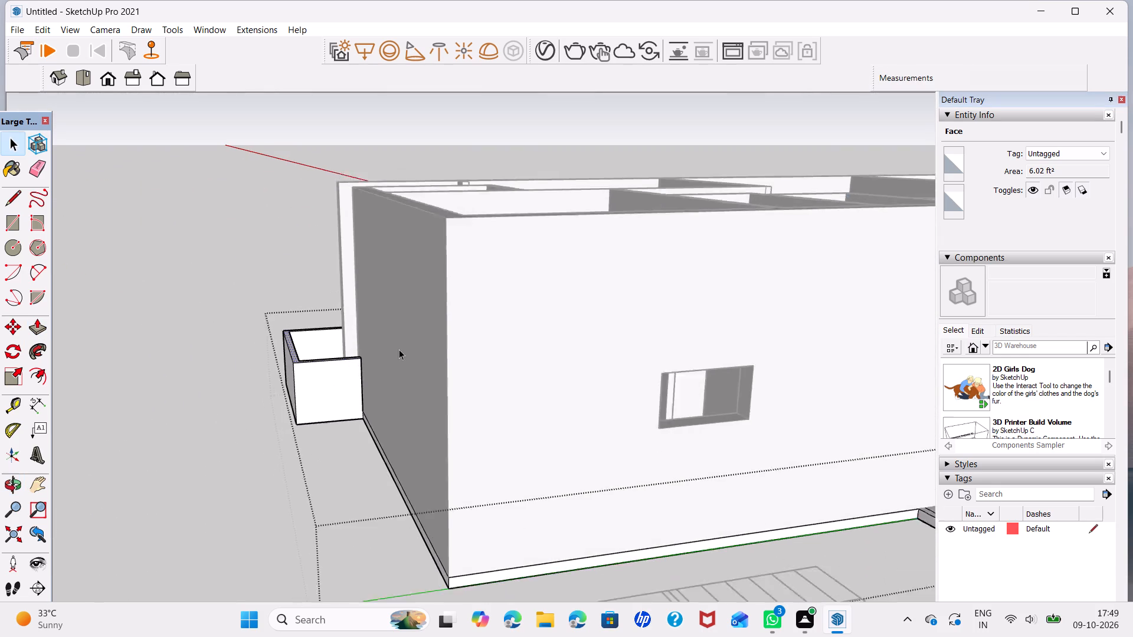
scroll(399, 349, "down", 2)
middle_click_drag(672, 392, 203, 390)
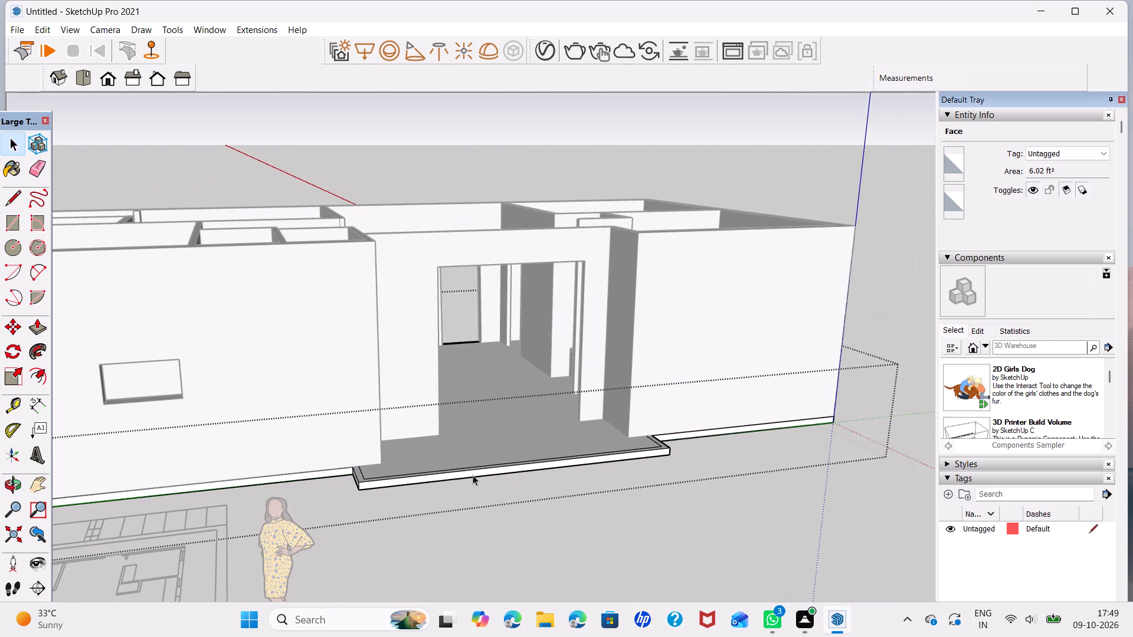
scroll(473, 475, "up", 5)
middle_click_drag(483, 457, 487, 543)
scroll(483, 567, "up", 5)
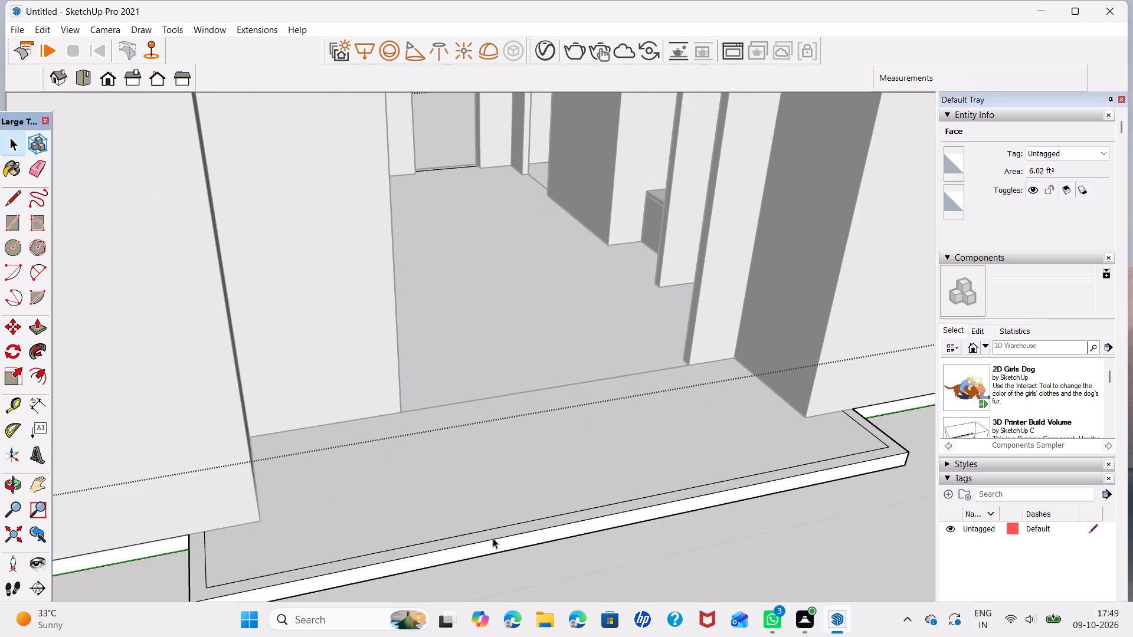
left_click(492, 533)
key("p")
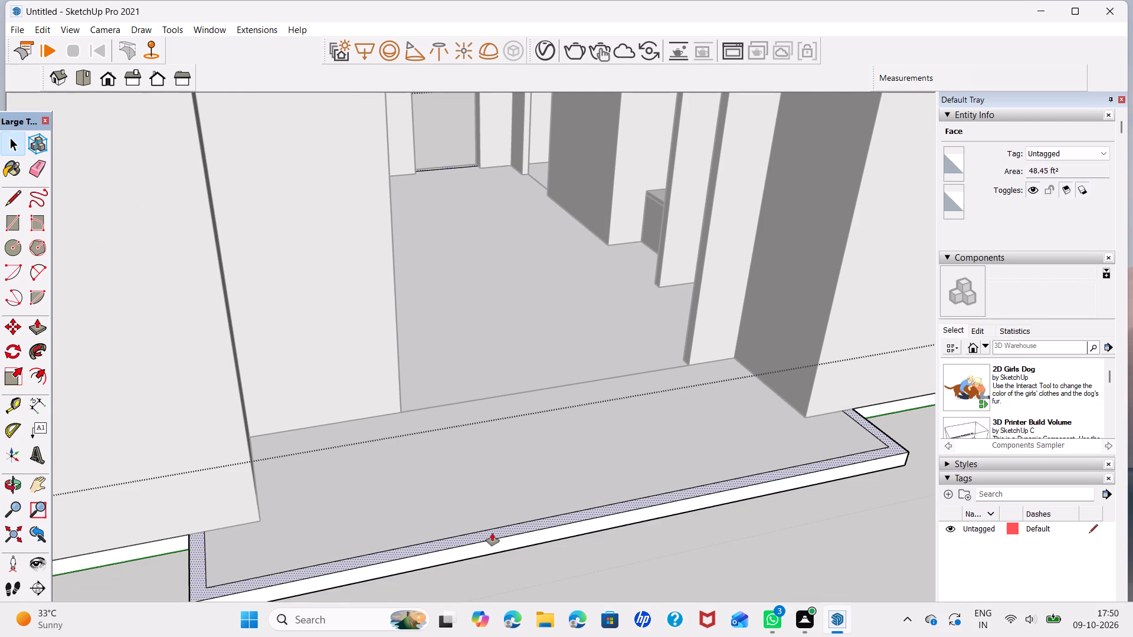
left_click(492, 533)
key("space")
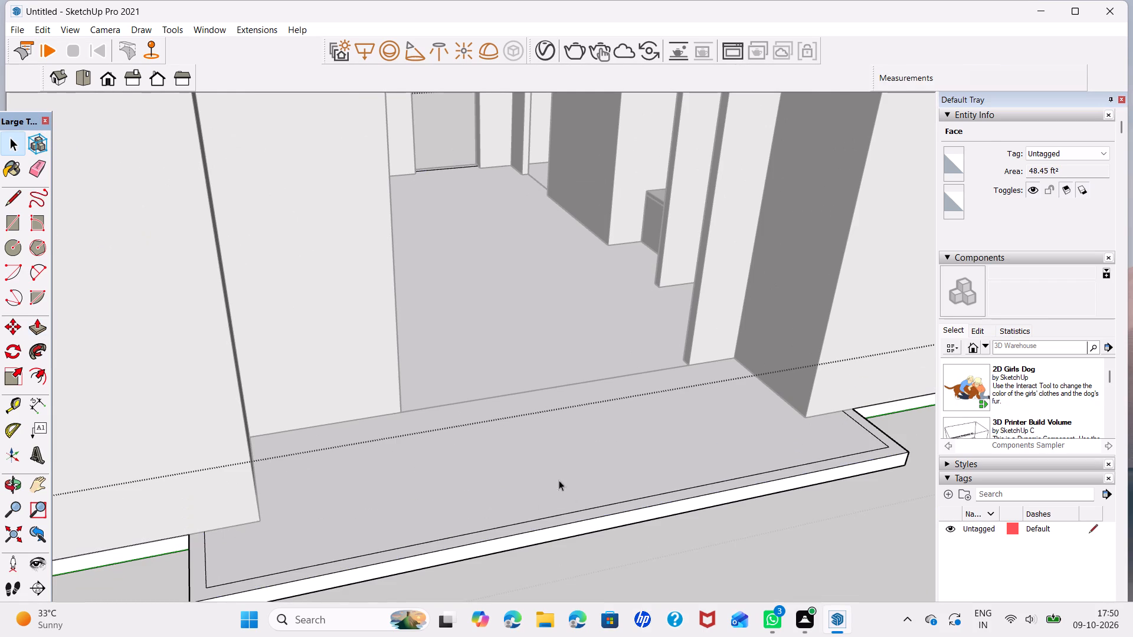
Draw a short line across the 4" border at each end of the long balcony slab, where it meets the house walls.
scroll(561, 473, "down", 3)
middle_click_drag(568, 474, 319, 524)
scroll(574, 563, "up", 4)
middle_click_drag(604, 523, 606, 396, "shift")
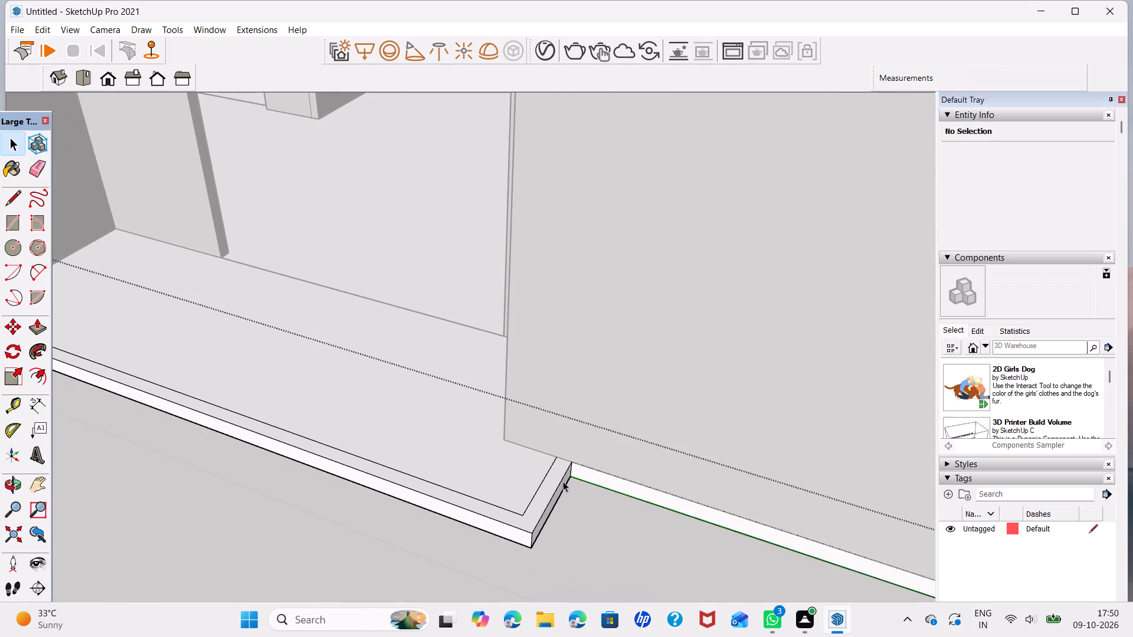
key("l")
left_click(556, 456)
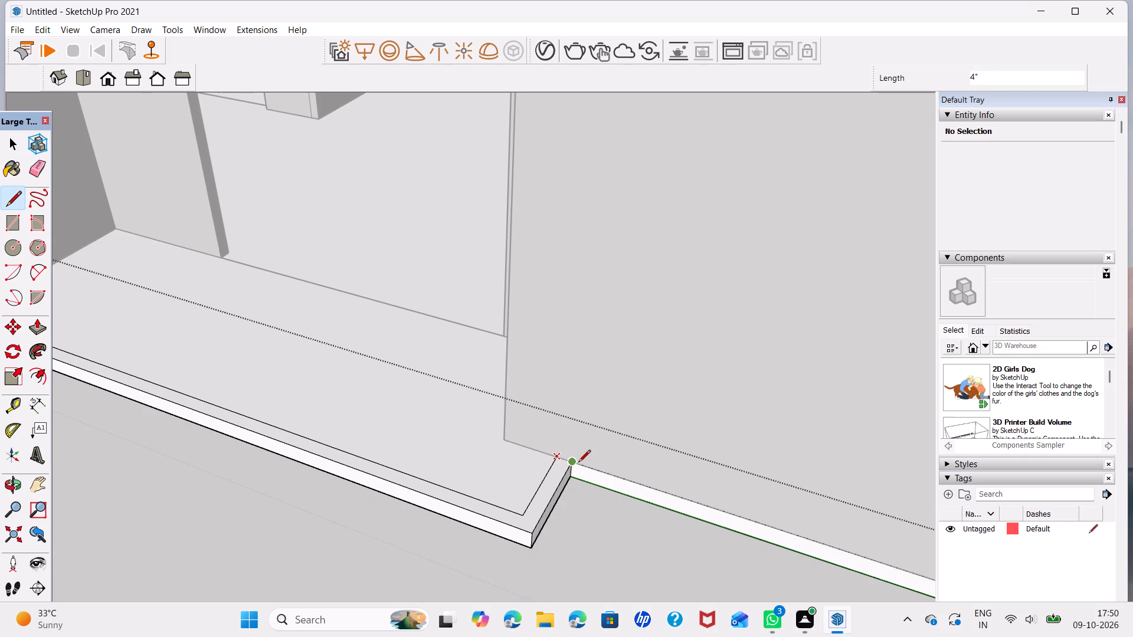
left_click(579, 463)
scroll(388, 452, "down", 1)
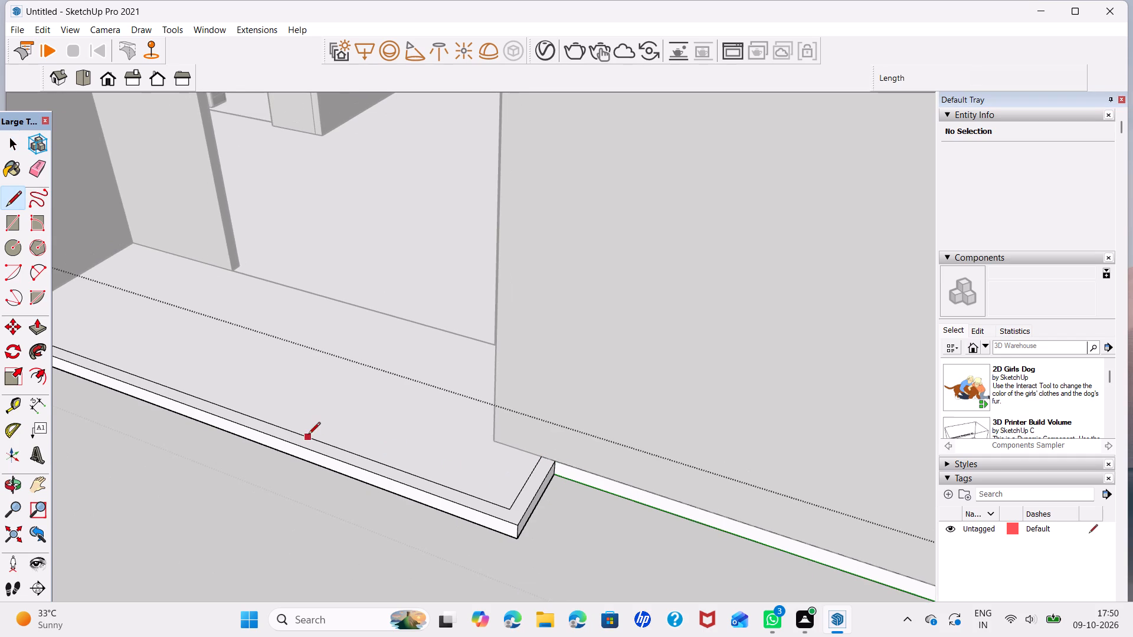
middle_click_drag(308, 435, 681, 578)
scroll(304, 390, "up", 4)
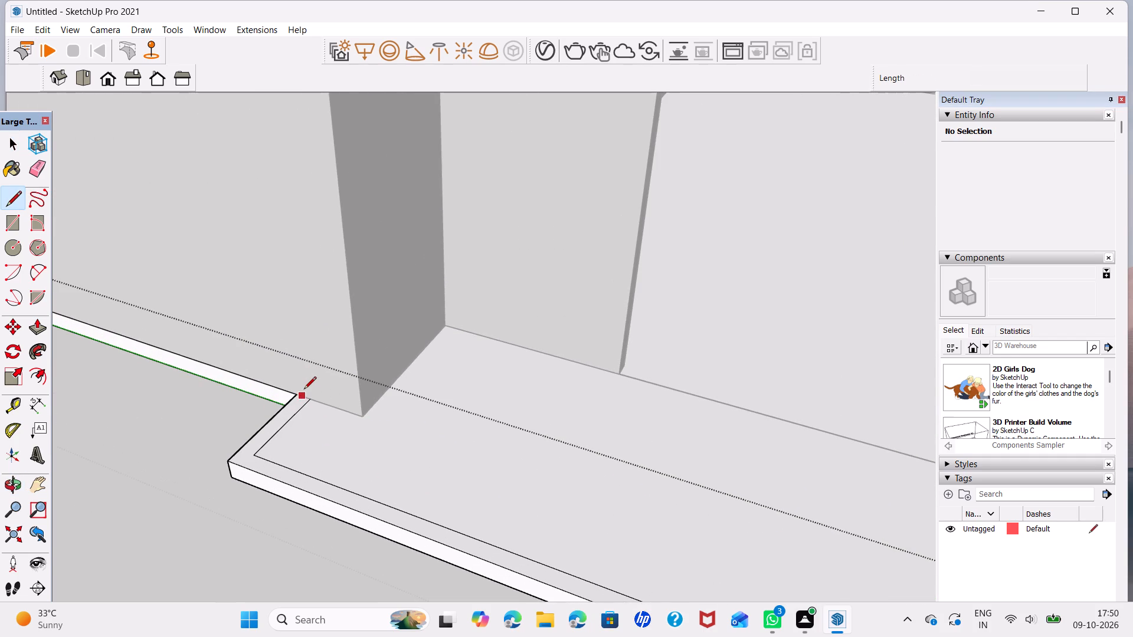
left_click(297, 390)
left_click(310, 400)
key("space")
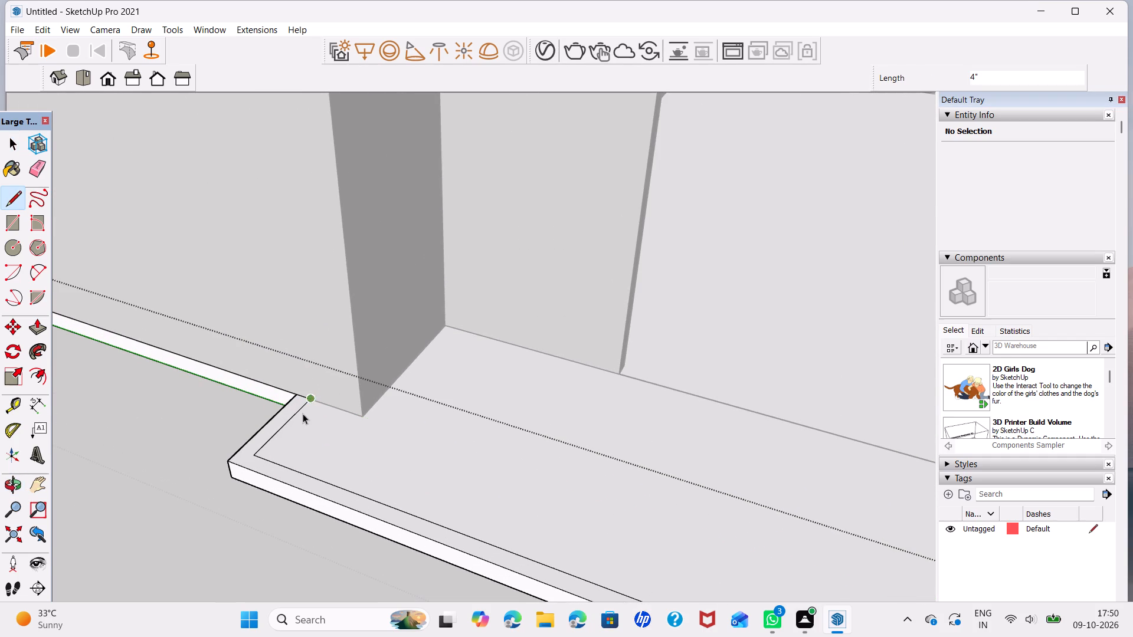
Push/Pull the U-shaped border strip around the long balcony slab up 3' as a parapet wall.
left_click(296, 406)
key("p")
left_click(295, 406)
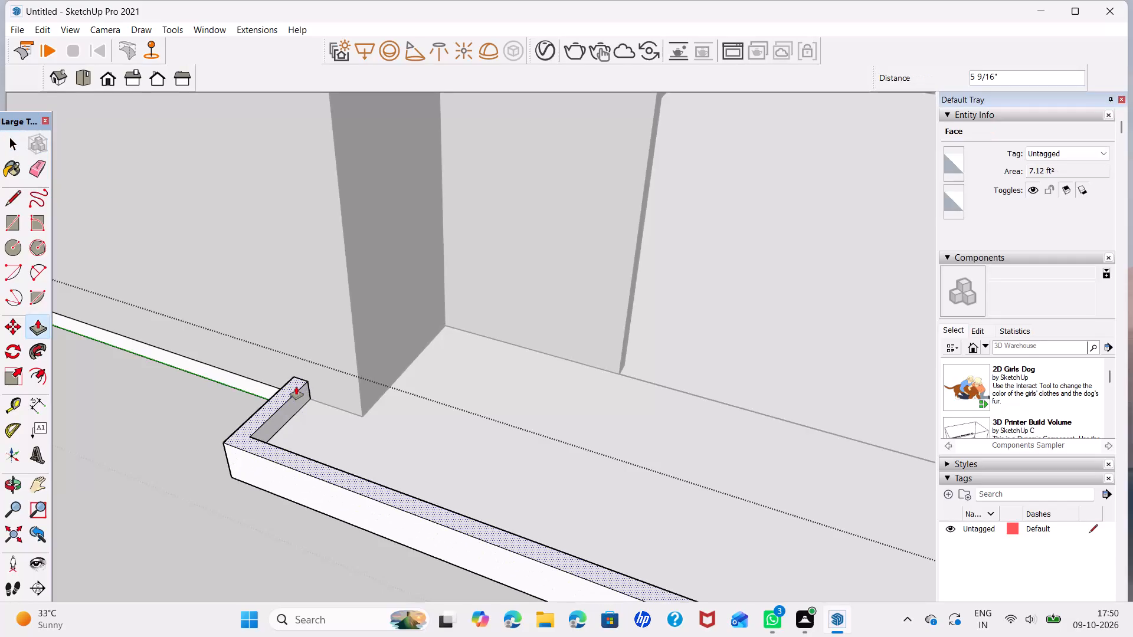
type("3'")
key("Return")
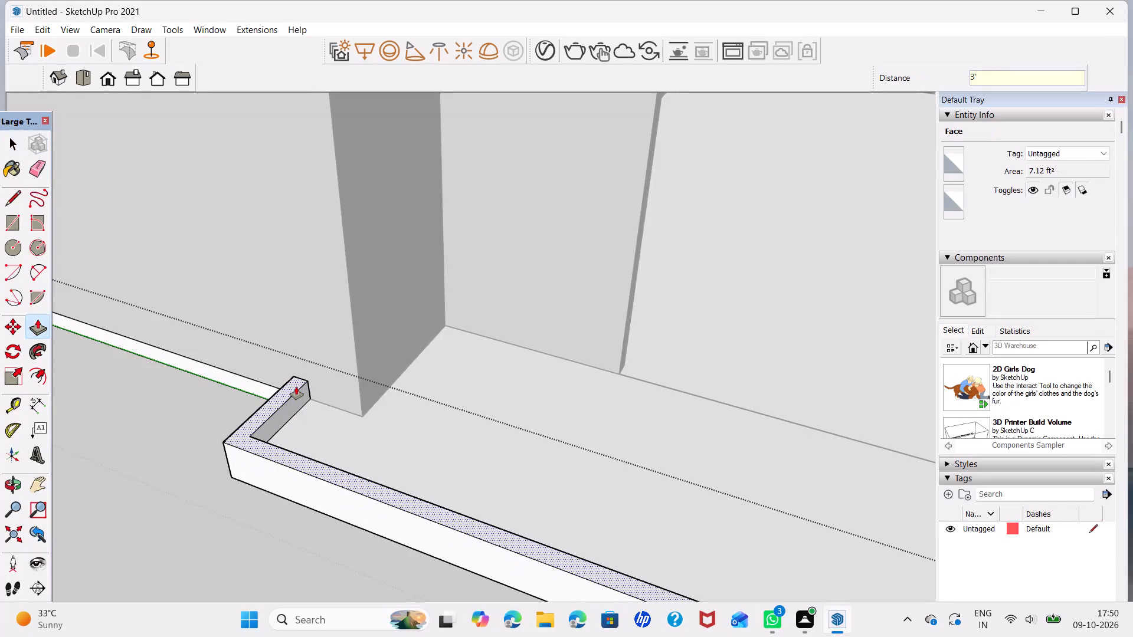
key("space")
scroll(343, 378, "down", 20)
scroll(597, 397, "down", 5)
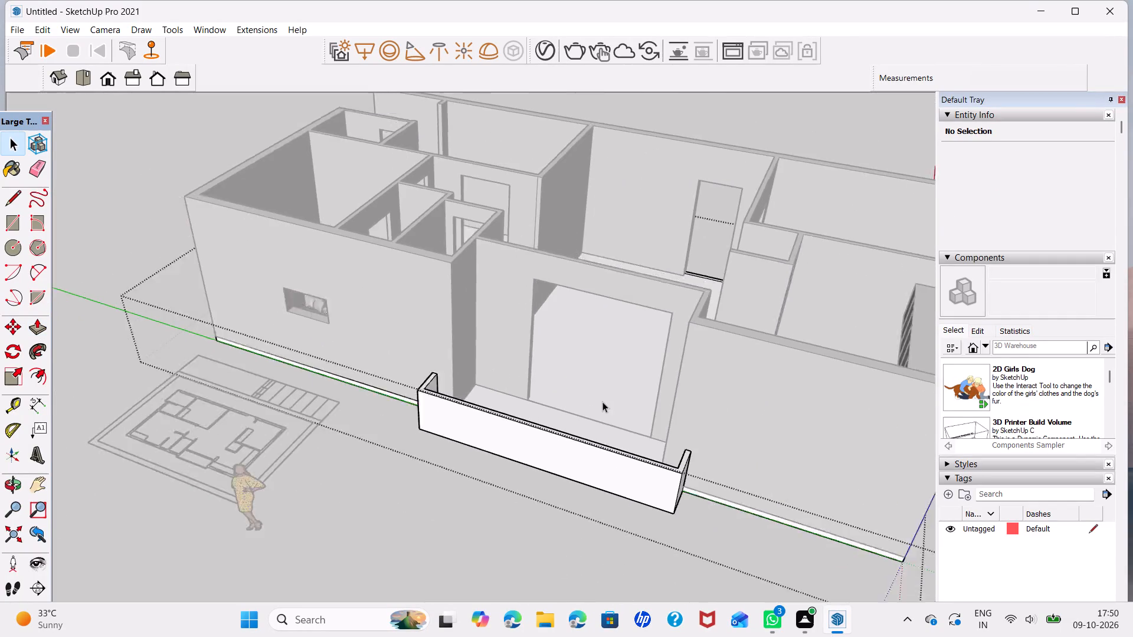
Push/Pull the top face of the long balcony's parapet wall down 1'.
middle_click_drag(718, 431, 449, 471)
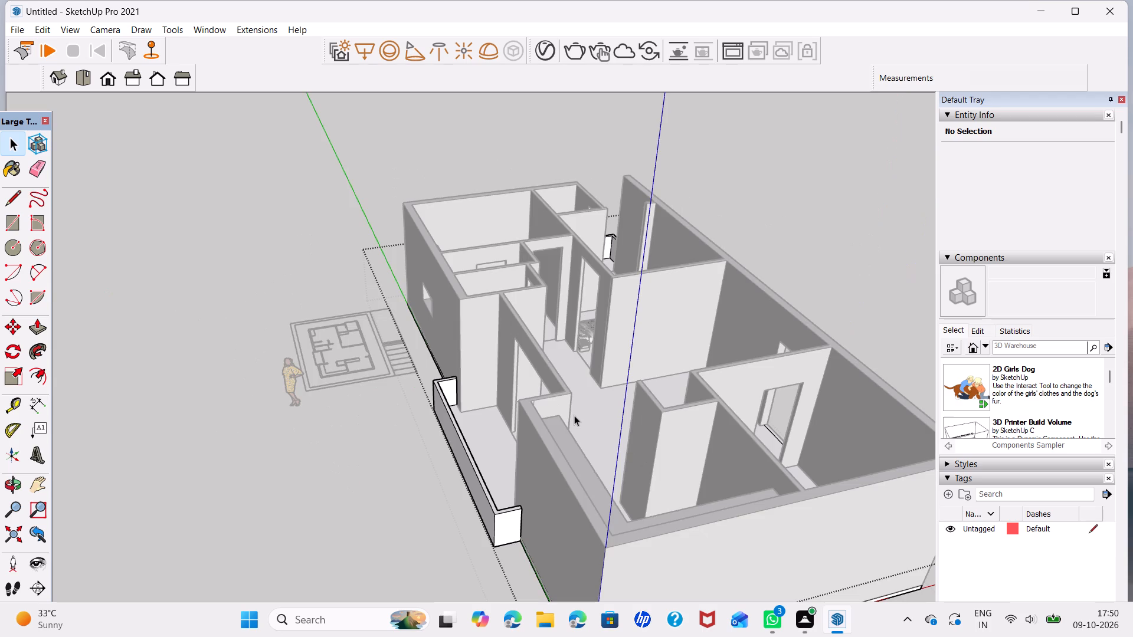
left_click(456, 526)
scroll(519, 508, "up", 11)
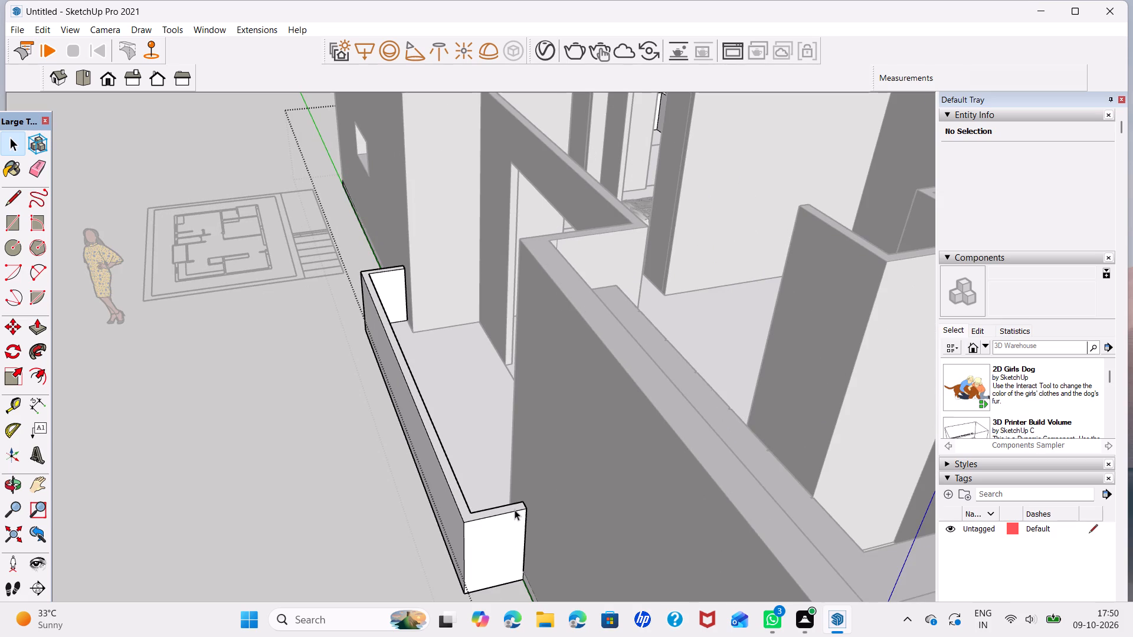
left_click(515, 505)
scroll(515, 509, "up", 6)
left_click(513, 508)
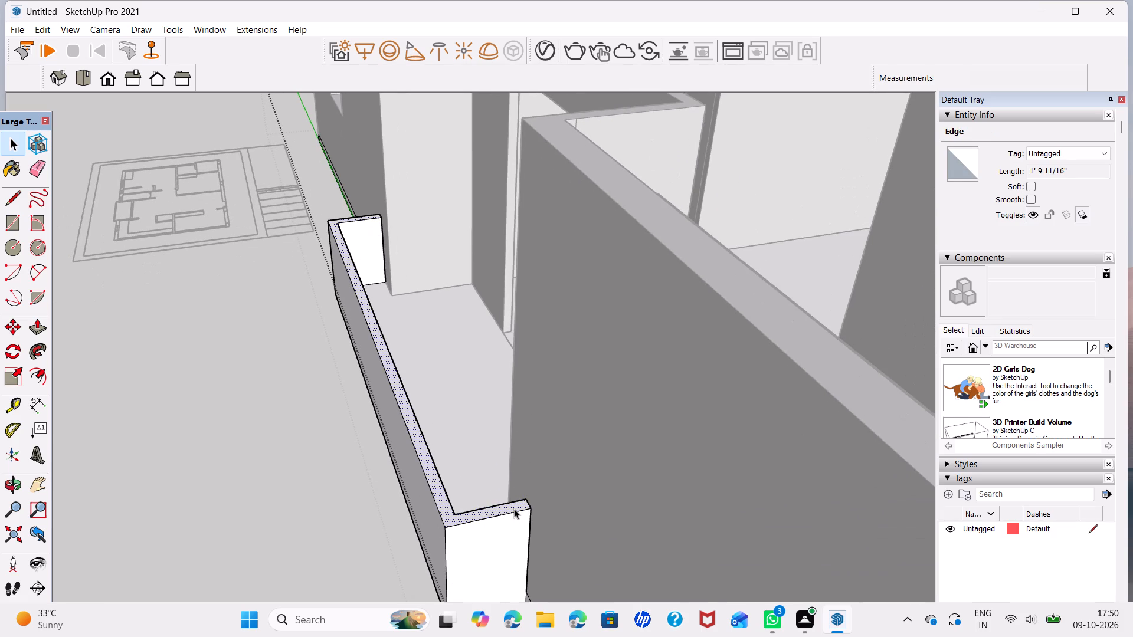
key("p")
left_click(514, 508)
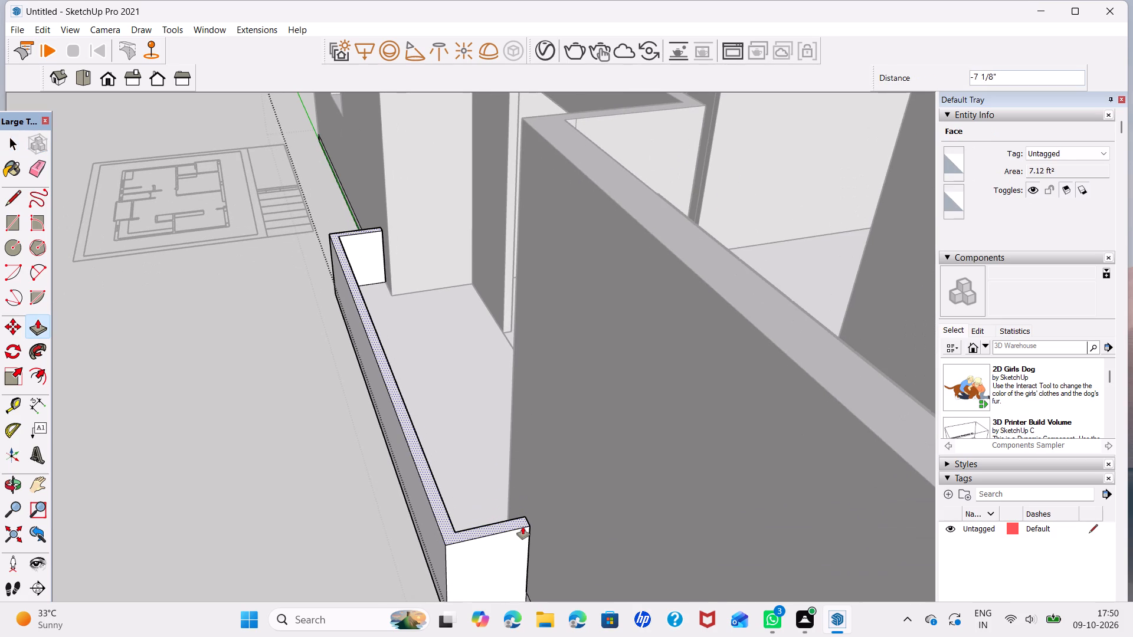
type("1'")
key("Return")
Push/Pull the top face of the corner balcony's parapet wall down 1' and close the floor slab group.
scroll(437, 271, "down", 4)
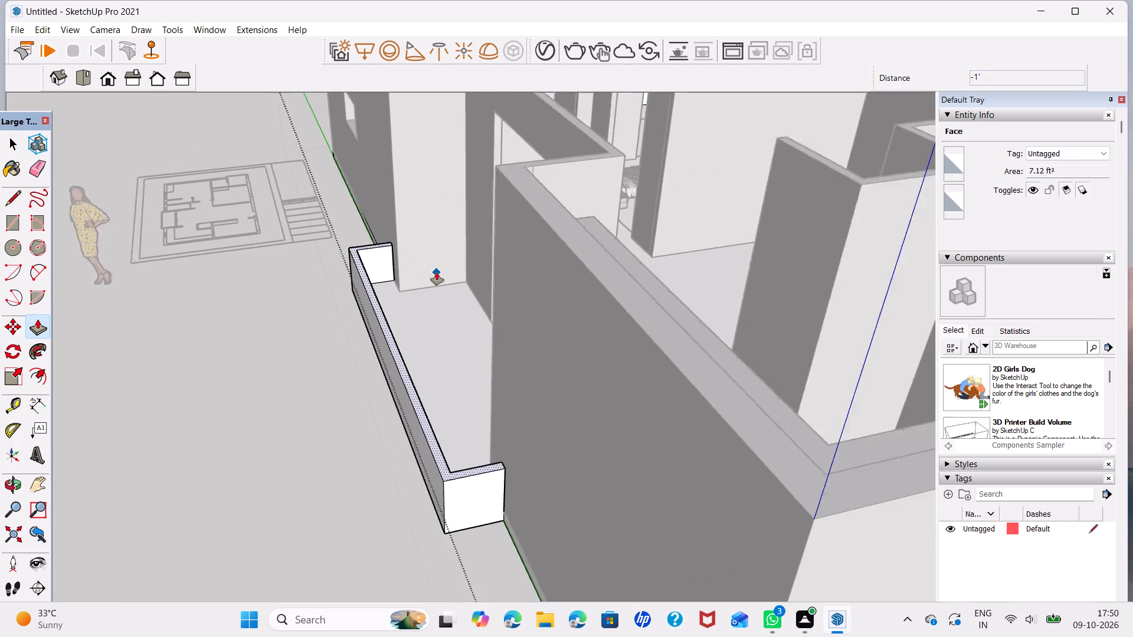
scroll(437, 272, "down", 2)
middle_click_drag(355, 406, 994, 401)
scroll(258, 393, "down", 7)
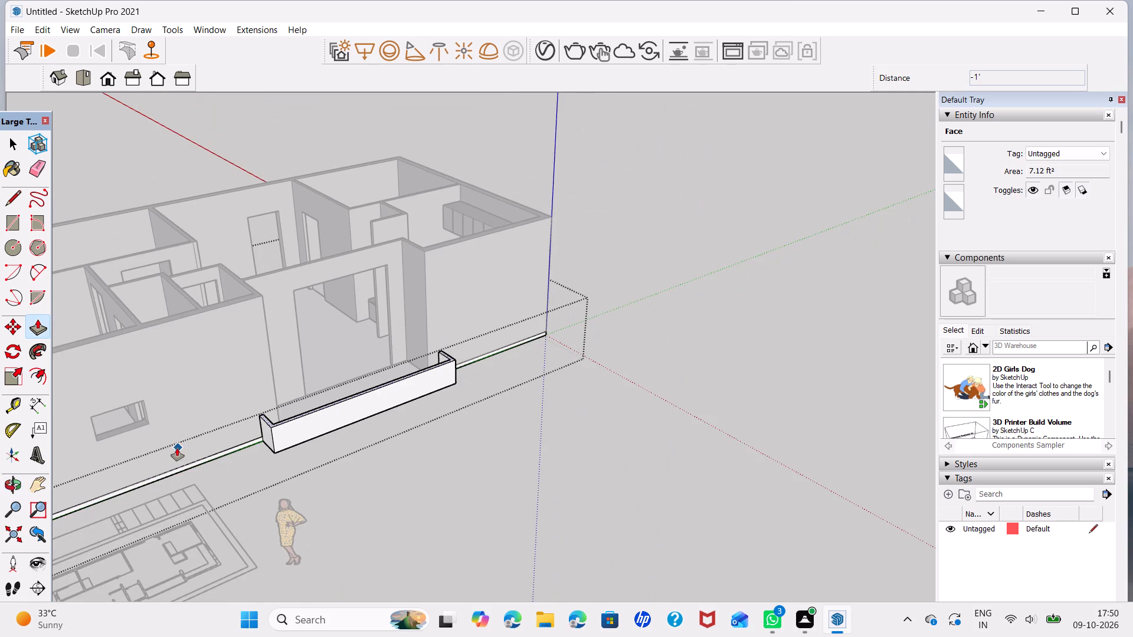
middle_click_drag(177, 448, 807, 467)
scroll(476, 404, "up", 11)
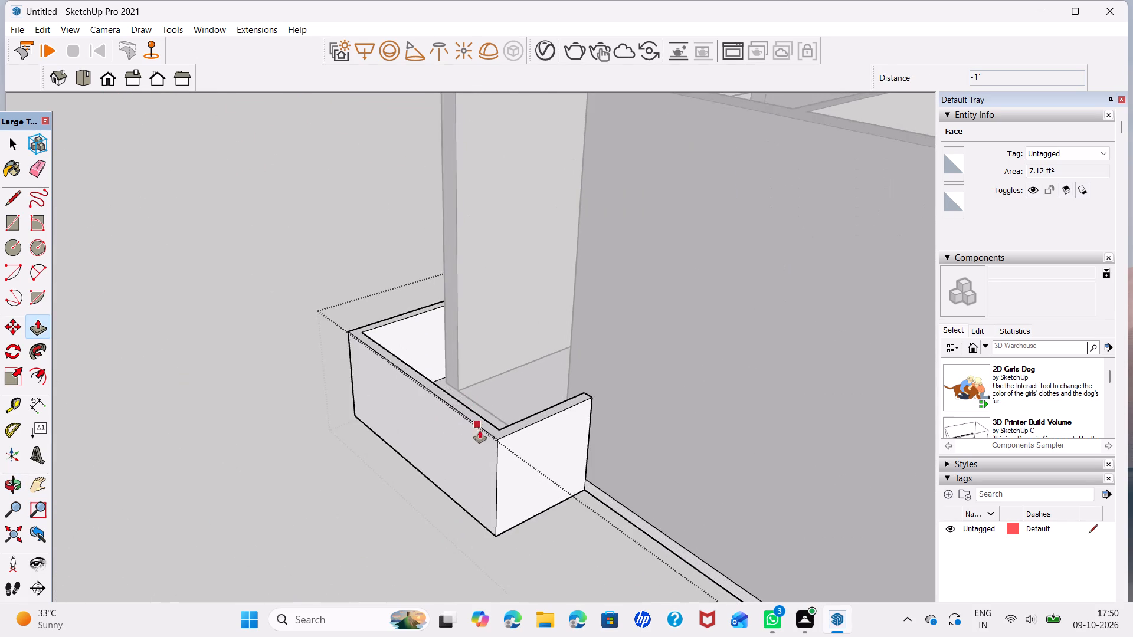
scroll(480, 431, "up", 5)
key("space")
left_click(506, 438)
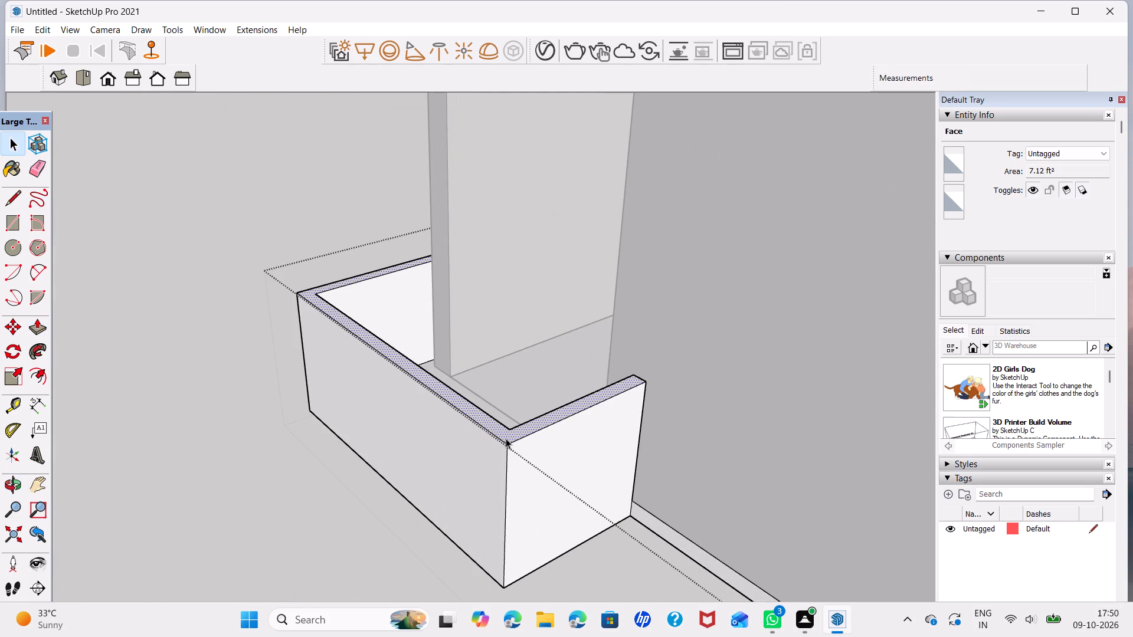
key("p")
left_click(506, 438)
type("1'")
key("Return")
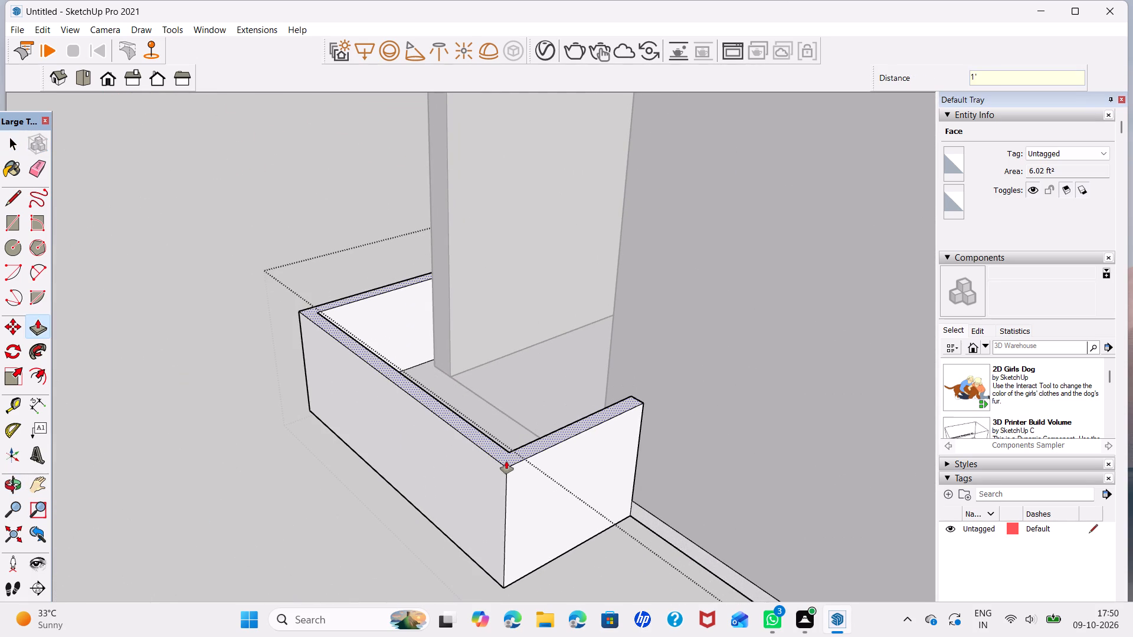
key("space")
left_click(253, 536)
Examine the whole house model, its balconies and its room interiors from several angles.
scroll(443, 384, "down", 7)
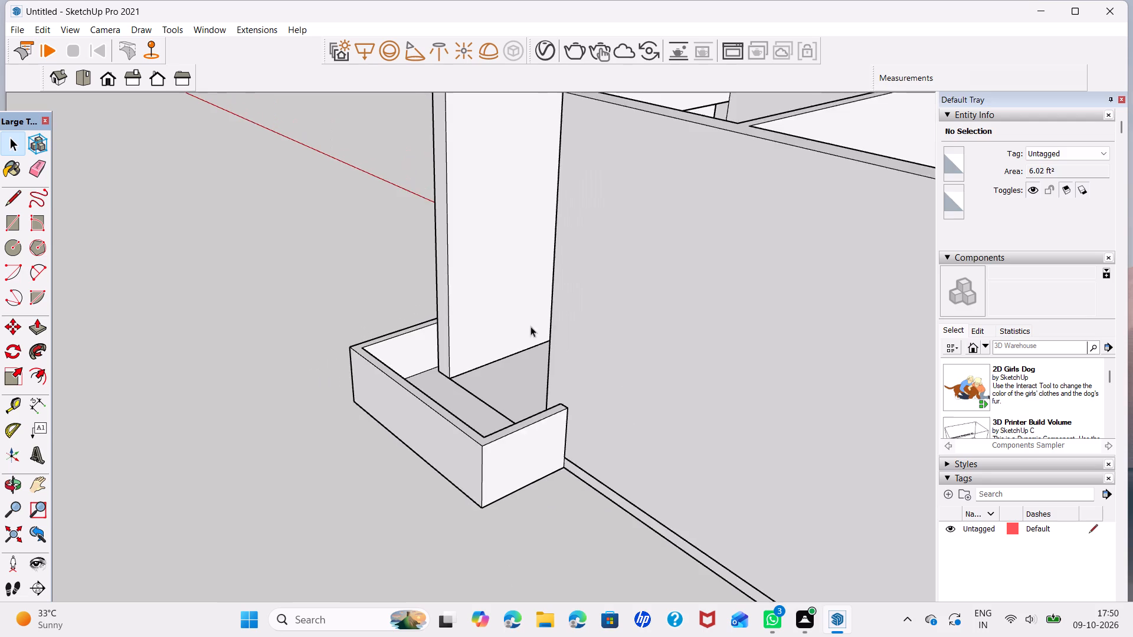
scroll(531, 326, "down", 20)
scroll(531, 326, "down", 5)
middle_click_drag(706, 463, 580, 503)
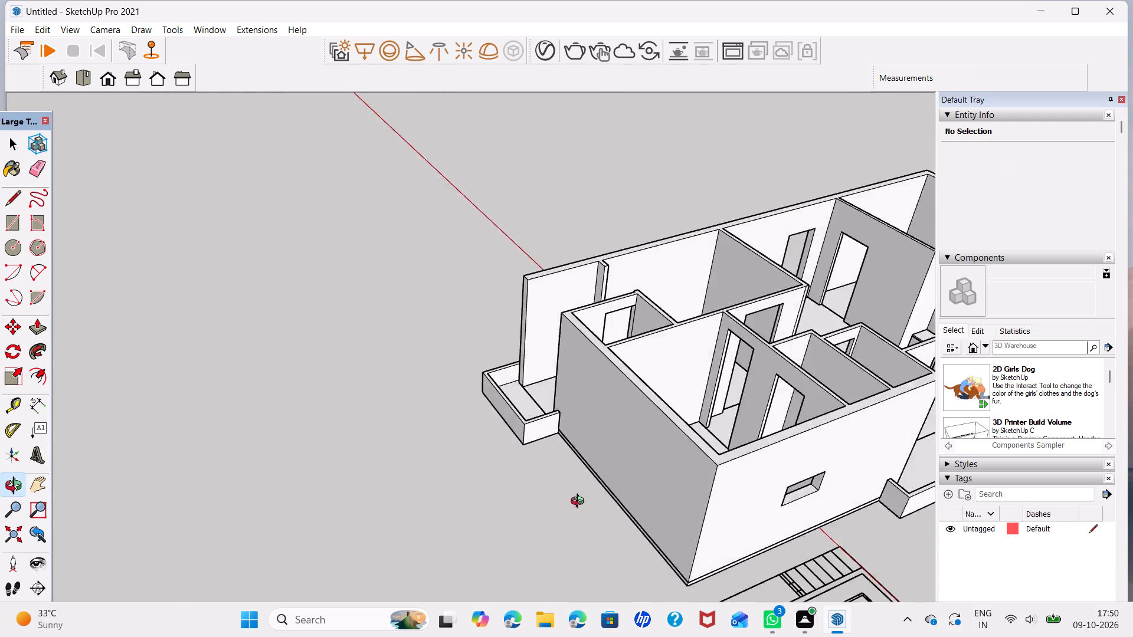
middle_click_drag(580, 503, 341, 425)
scroll(596, 393, "down", 4)
middle_click_drag(650, 414, 362, 330, "shift")
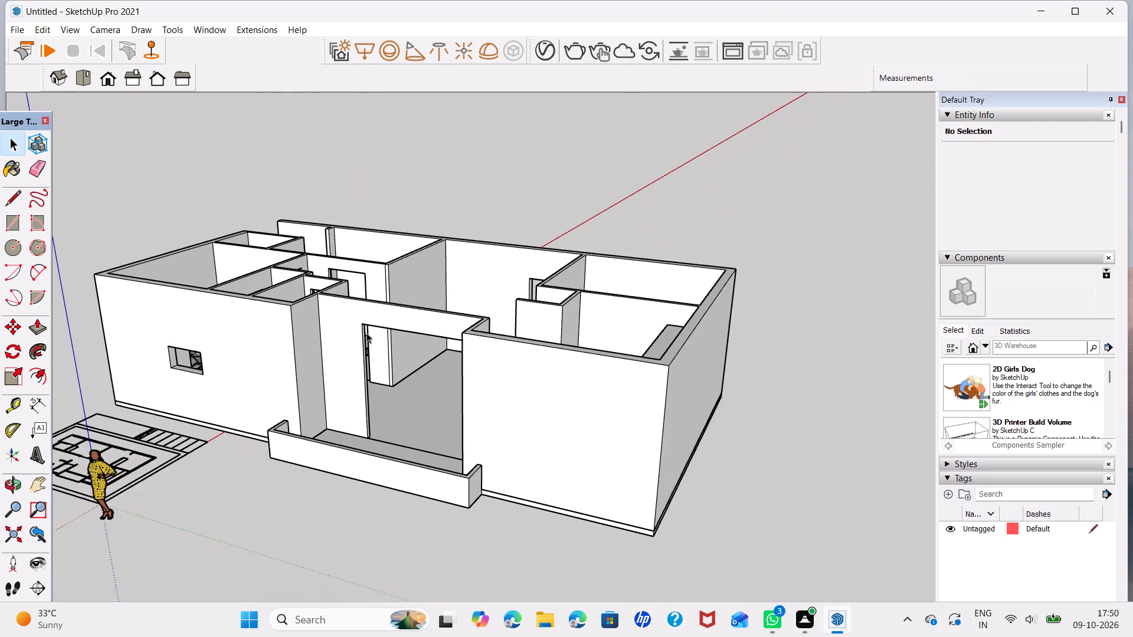
middle_click_drag(526, 342, 44, 567)
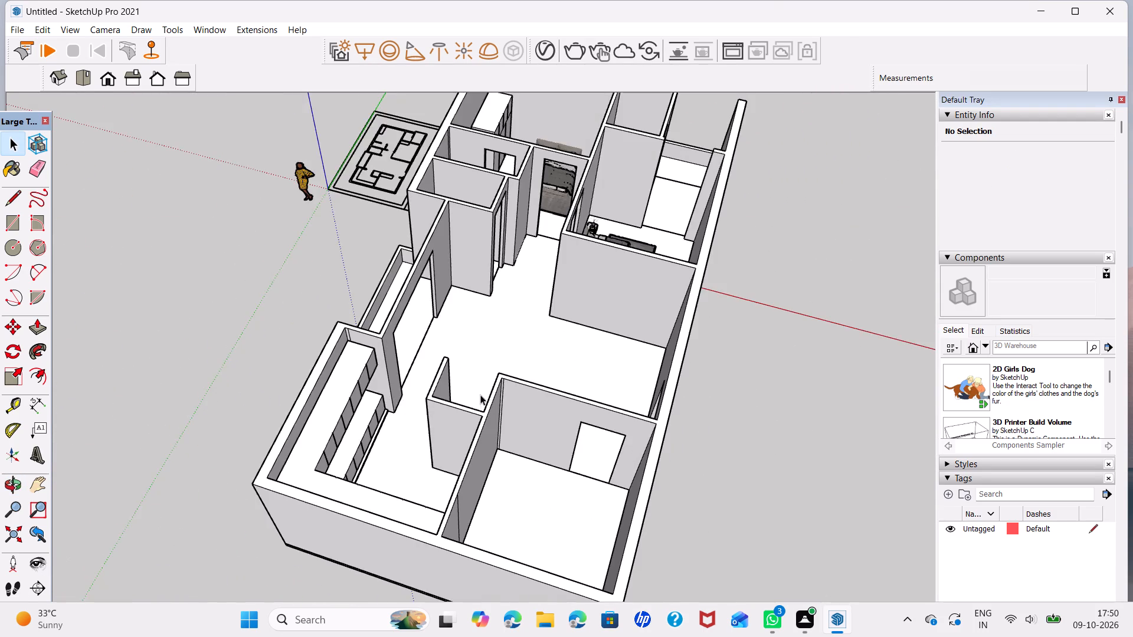
scroll(479, 392, "up", 4)
middle_click_drag(611, 396, 185, 395)
scroll(417, 387, "down", 4)
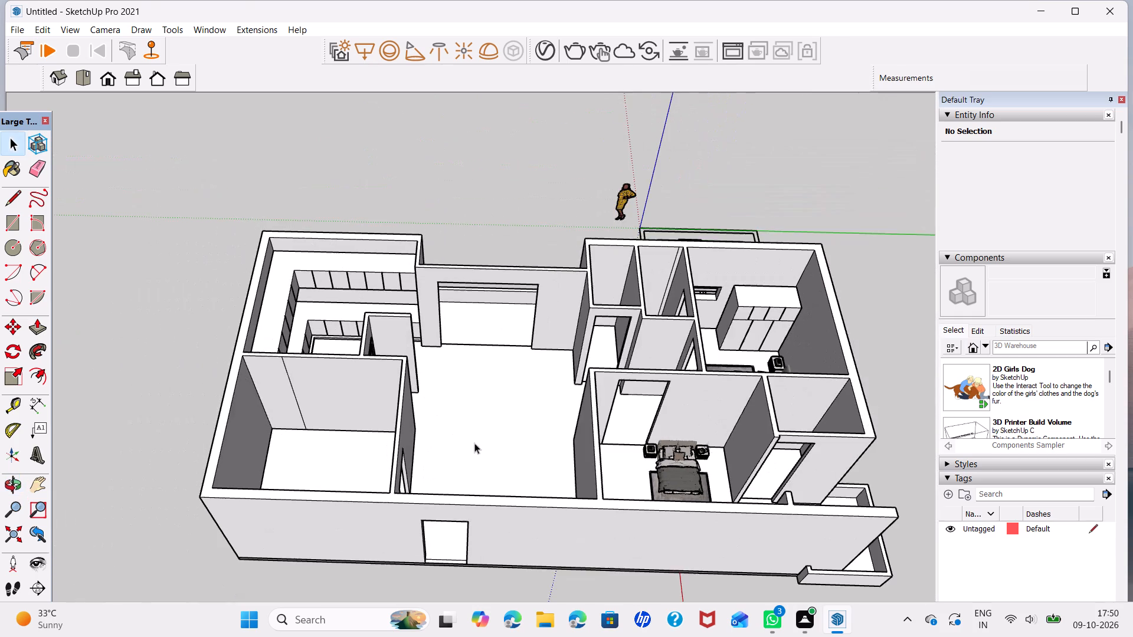
middle_click_drag(475, 443, 318, 432)
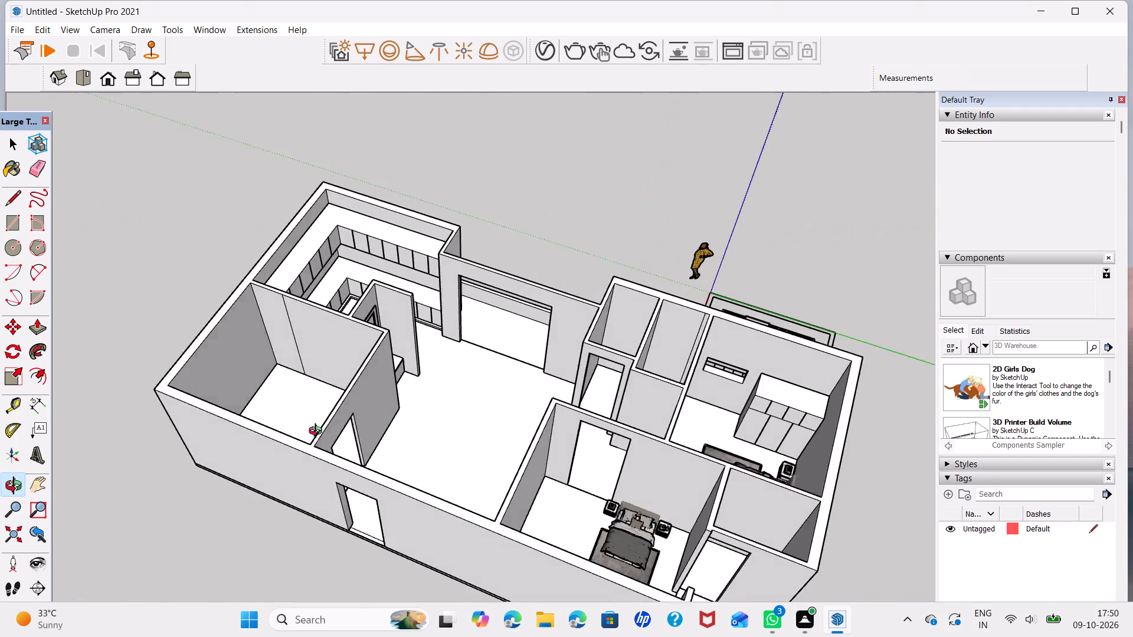
middle_click_drag(318, 432, 550, 400)
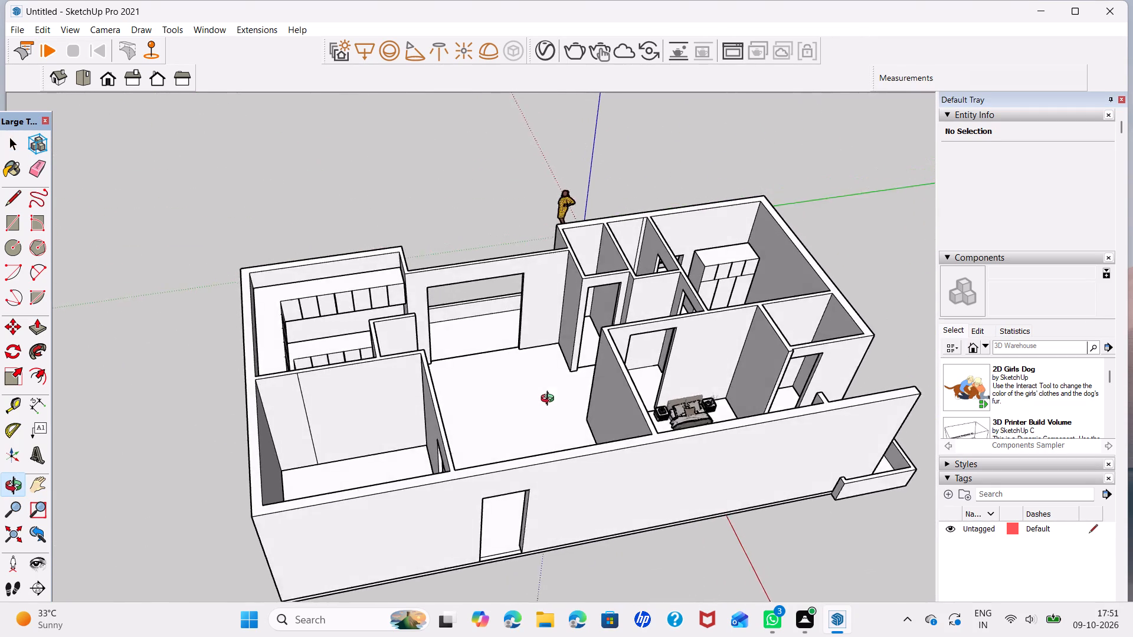
middle_click_drag(550, 400, 427, 451)
scroll(659, 453, "down", 4)
middle_click_drag(691, 472, 591, 559)
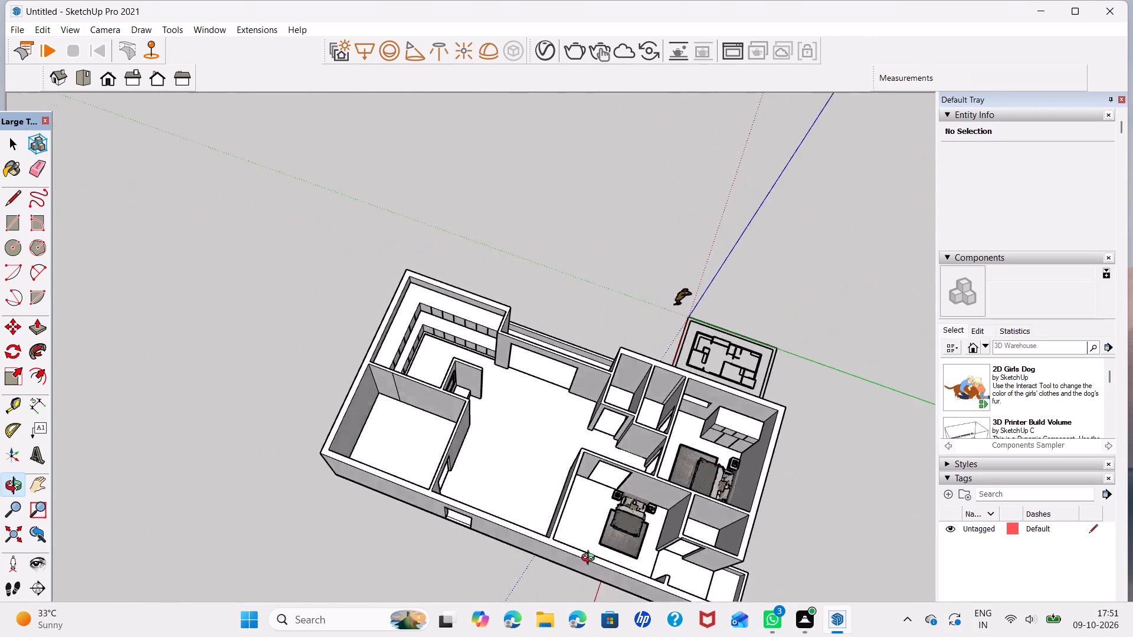
middle_click_drag(591, 559, 116, 429)
scroll(213, 505, "up", 7)
scroll(338, 531, "up", 5)
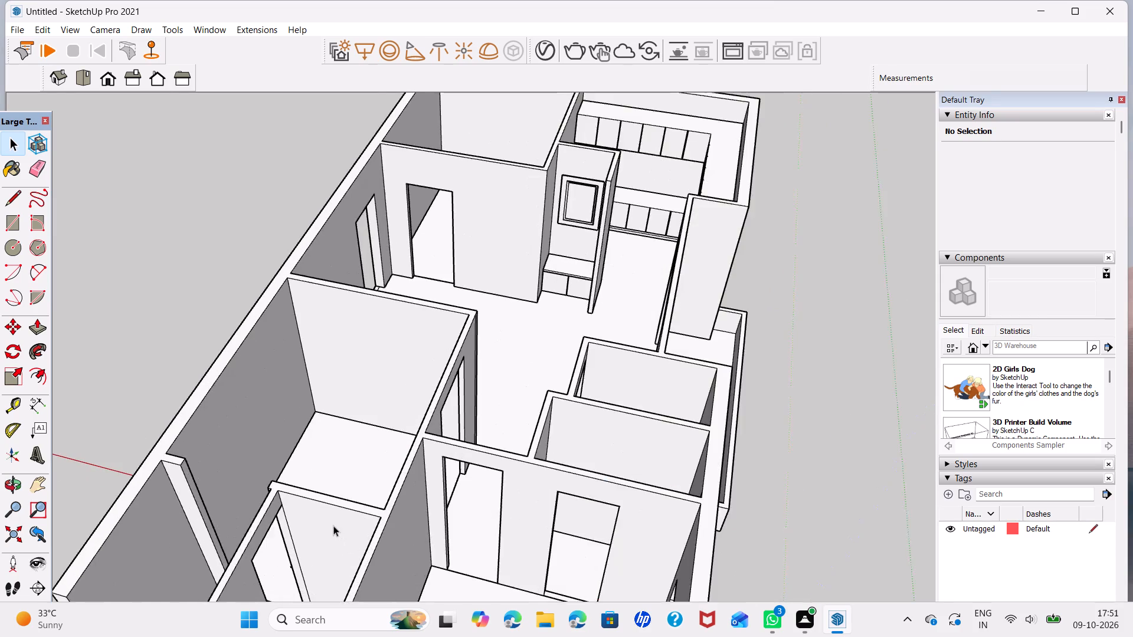
Move the bed set in the bedroom beside the long outer wall about 1' 5" toward the headboard-side room corner.
middle_click_drag(333, 526, 805, 636)
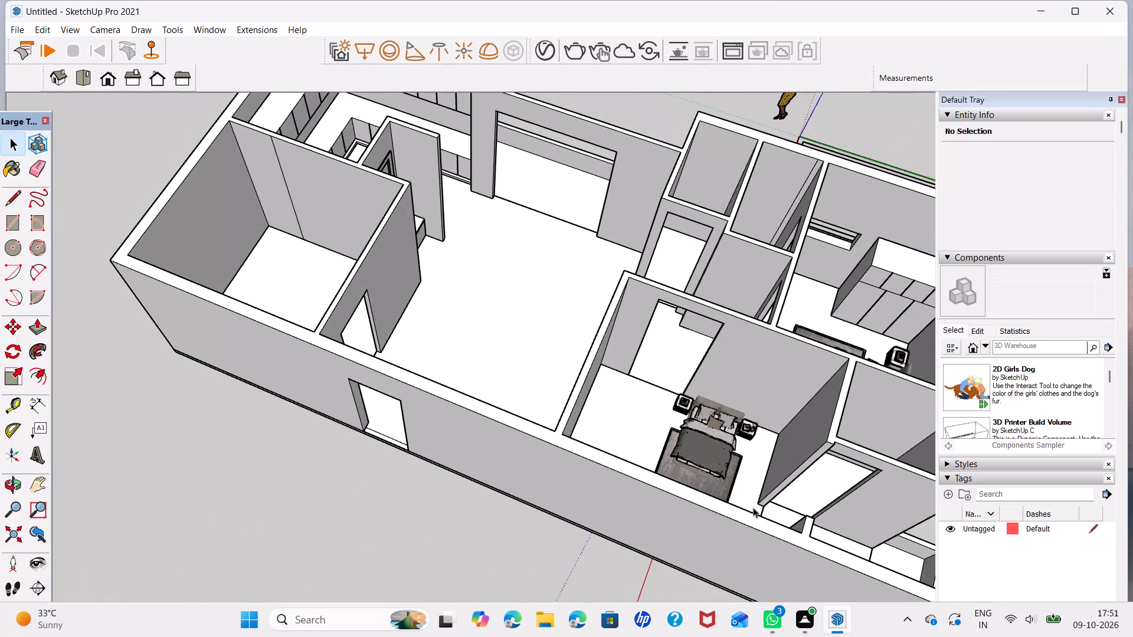
scroll(718, 464, "up", 5)
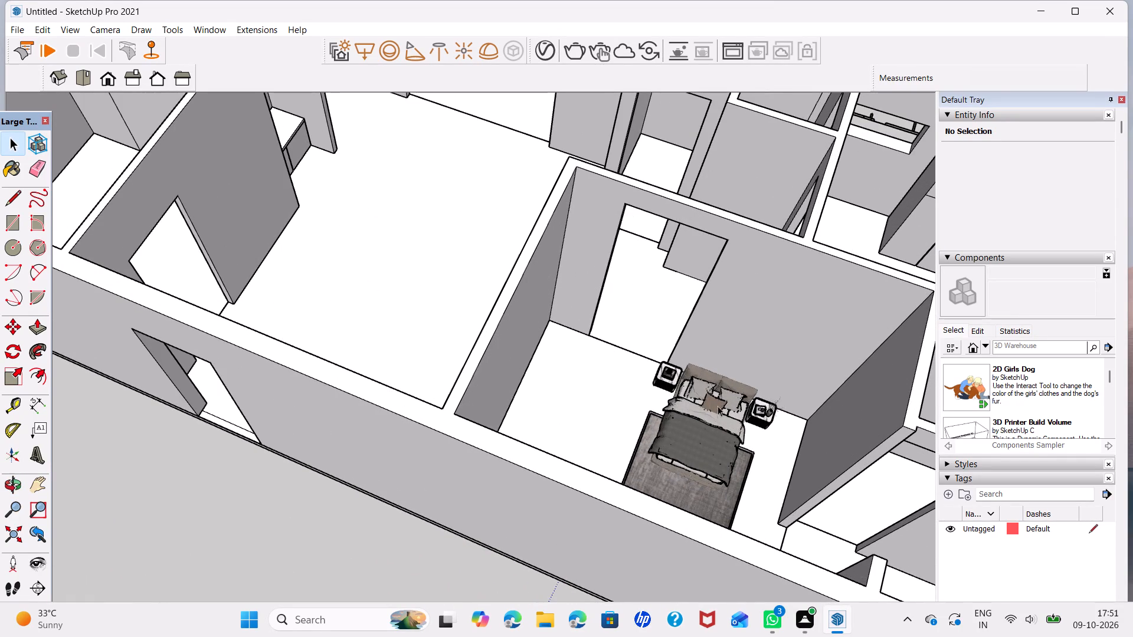
left_click(719, 395)
scroll(752, 406, "up", 3)
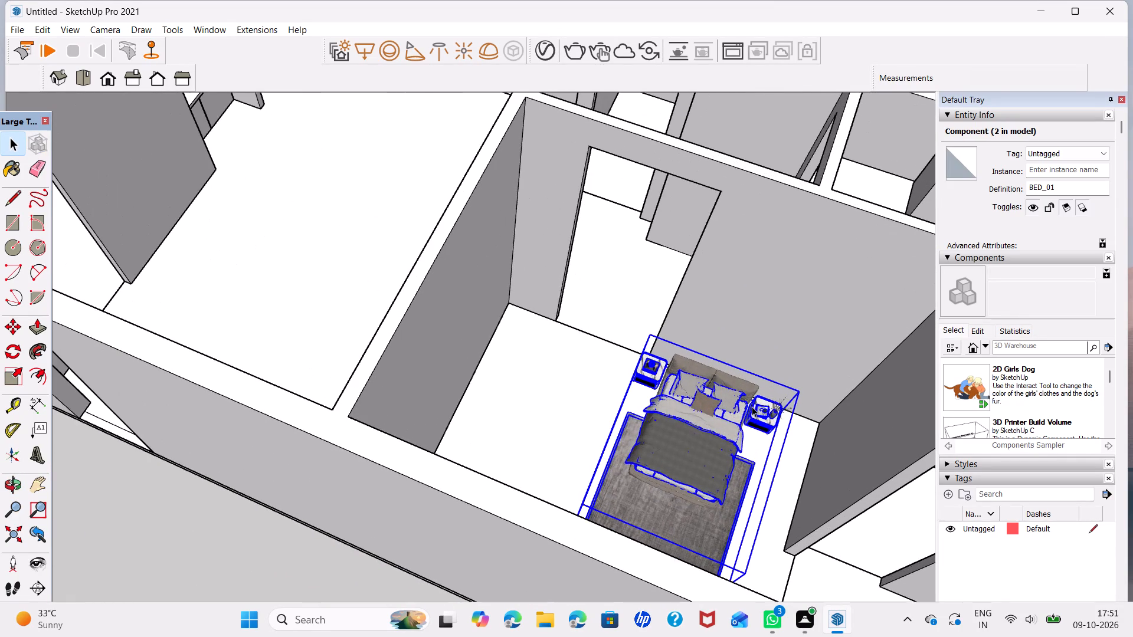
scroll(752, 406, "up", 1)
key("m")
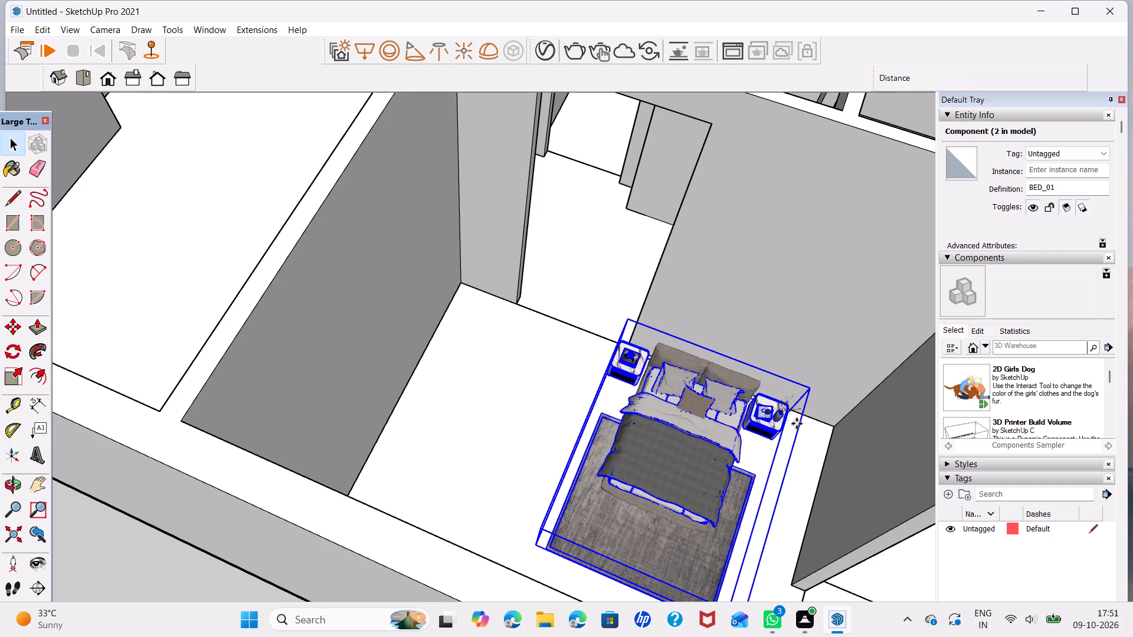
middle_click_drag(812, 432, 680, 523)
middle_click_drag(692, 523, 680, 497)
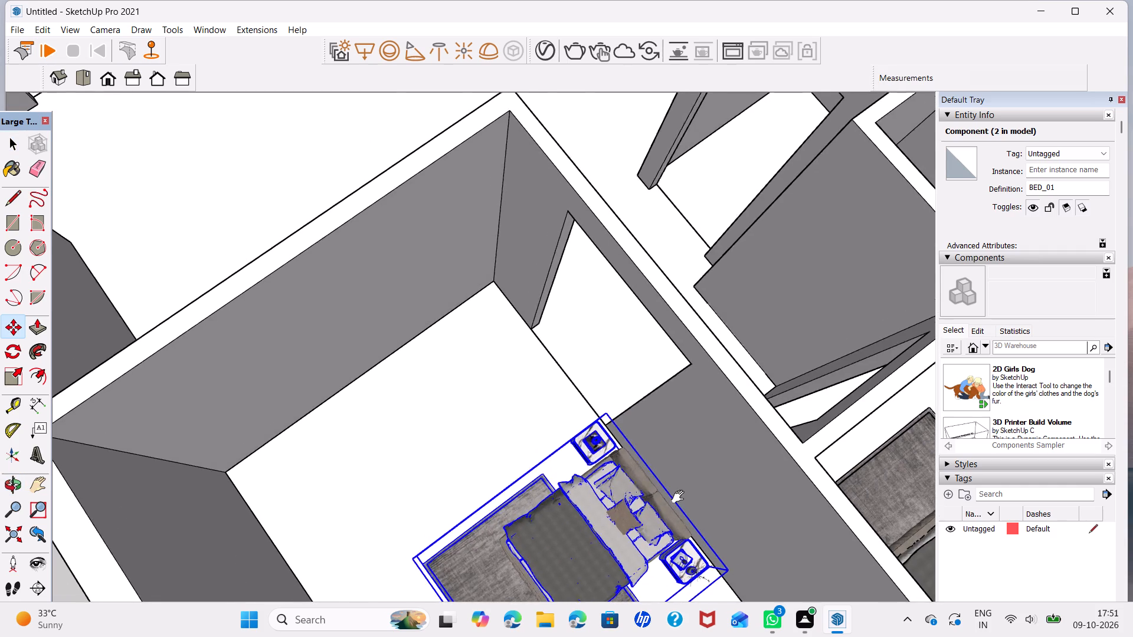
middle_click_drag(680, 497, 649, 386)
scroll(661, 447, "up", 5)
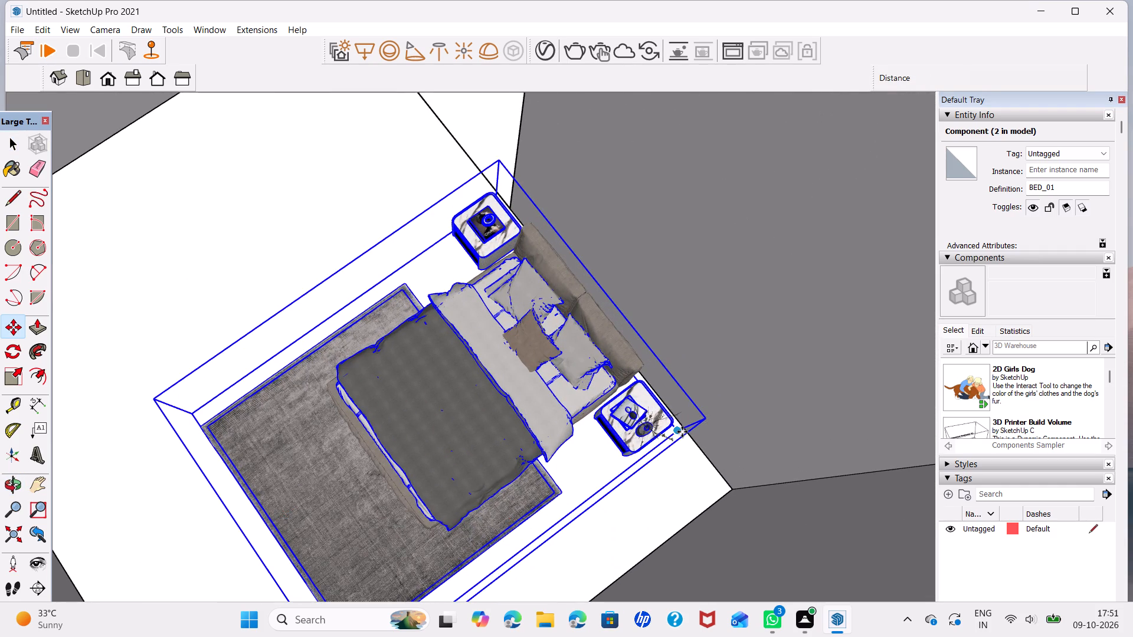
left_click(682, 431)
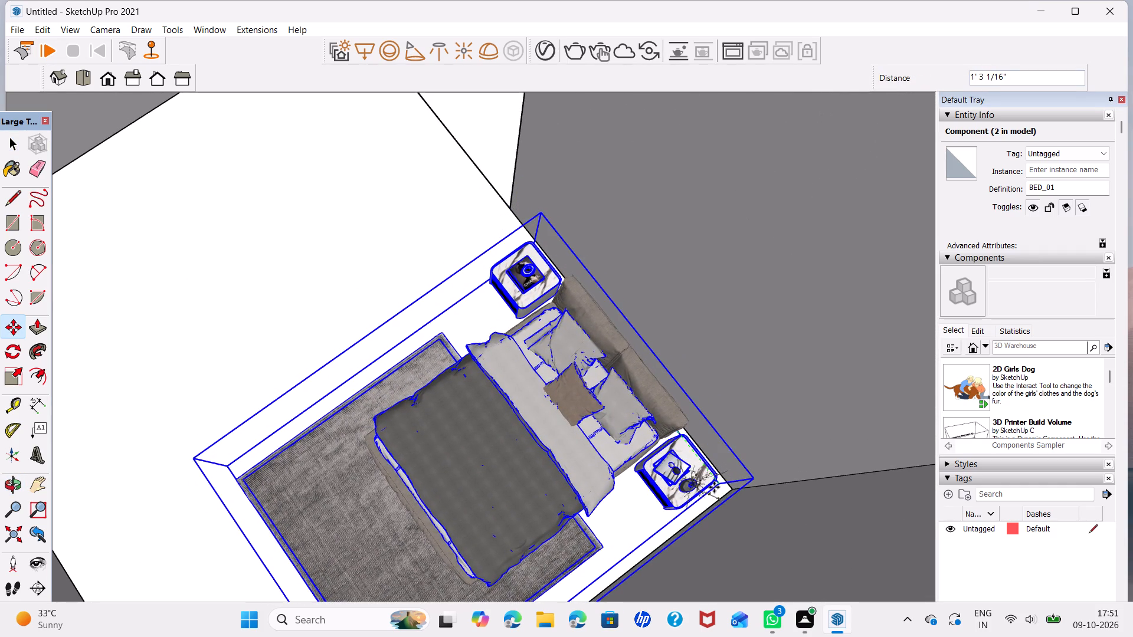
left_click(721, 493)
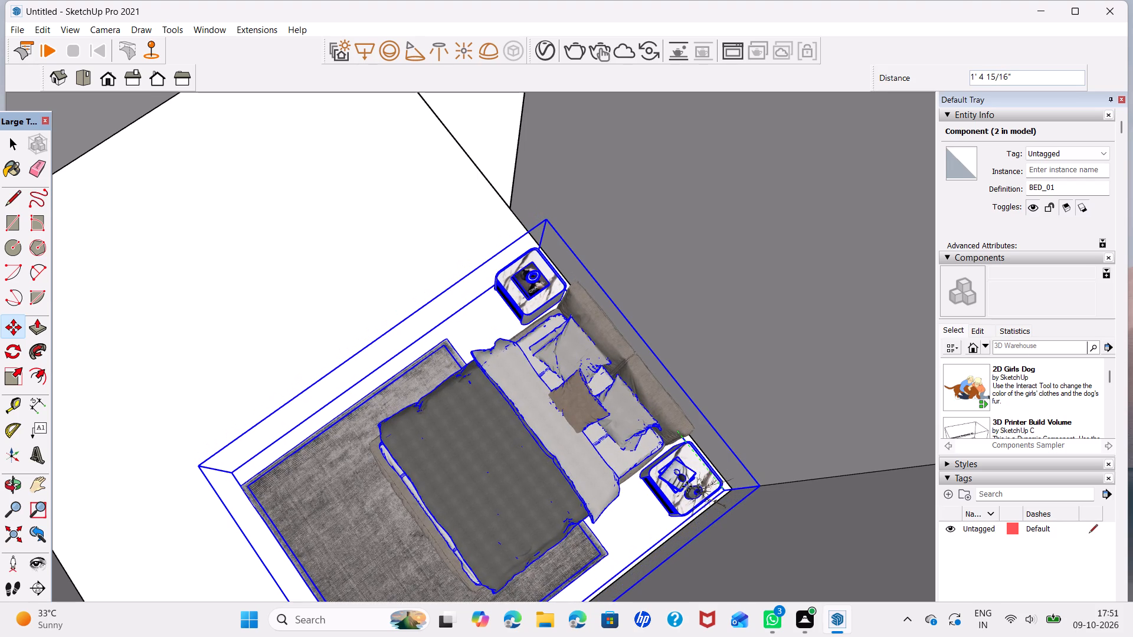
key("space")
Scale the moved bed set lengthwise along the green axis to about 1.18.
scroll(337, 357, "down", 3)
middle_click_drag(359, 420, 620, 437)
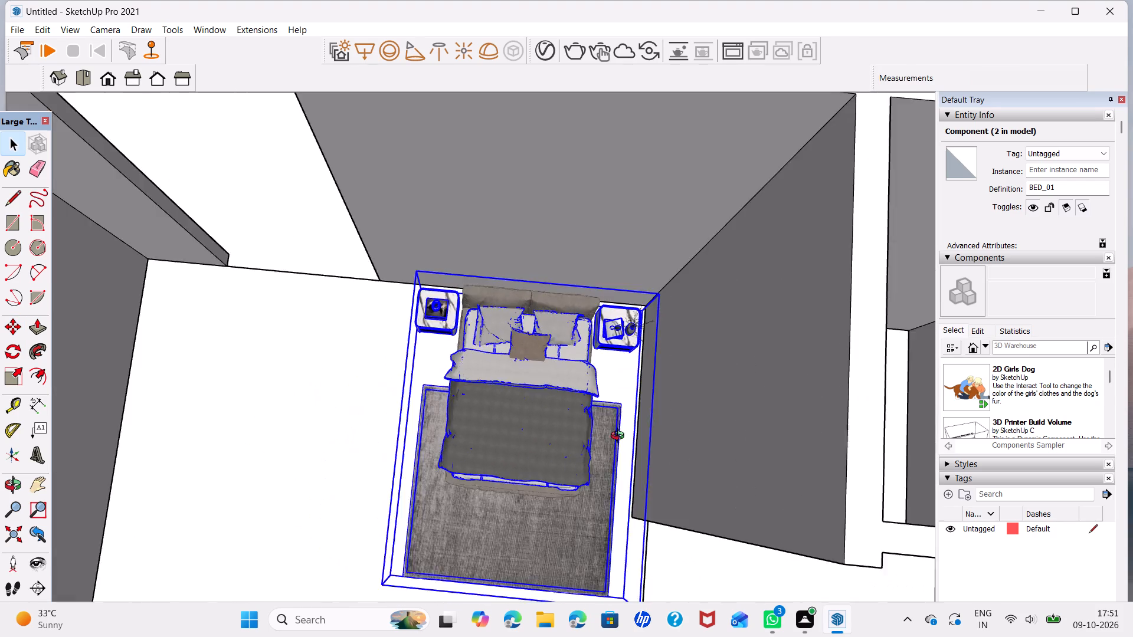
middle_click_drag(620, 437, 710, 463)
key("s")
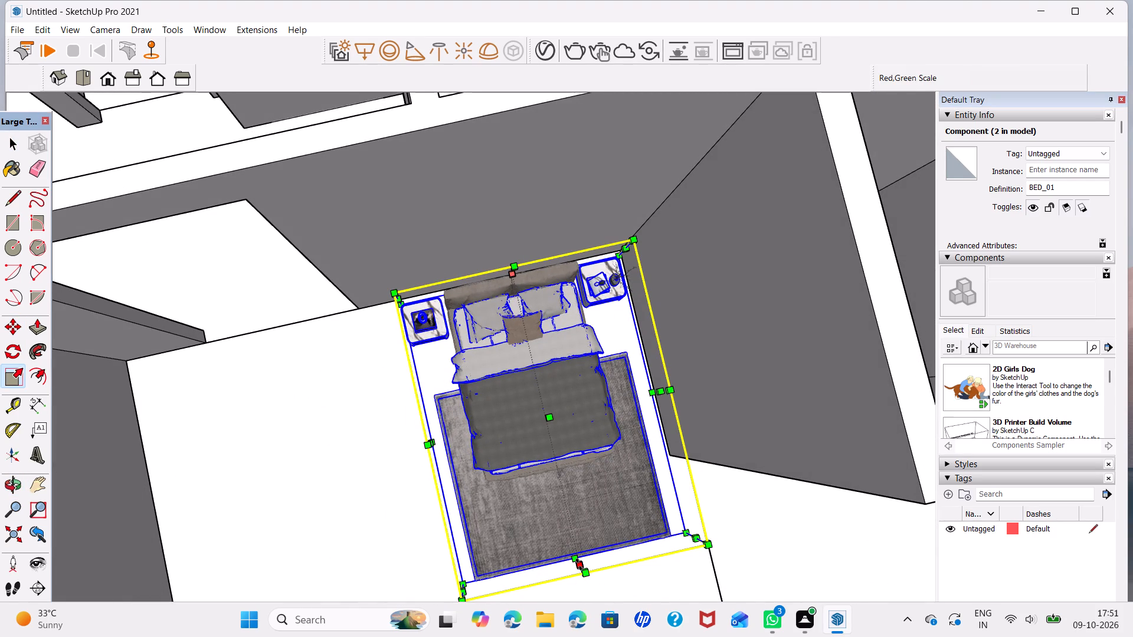
left_click(579, 564)
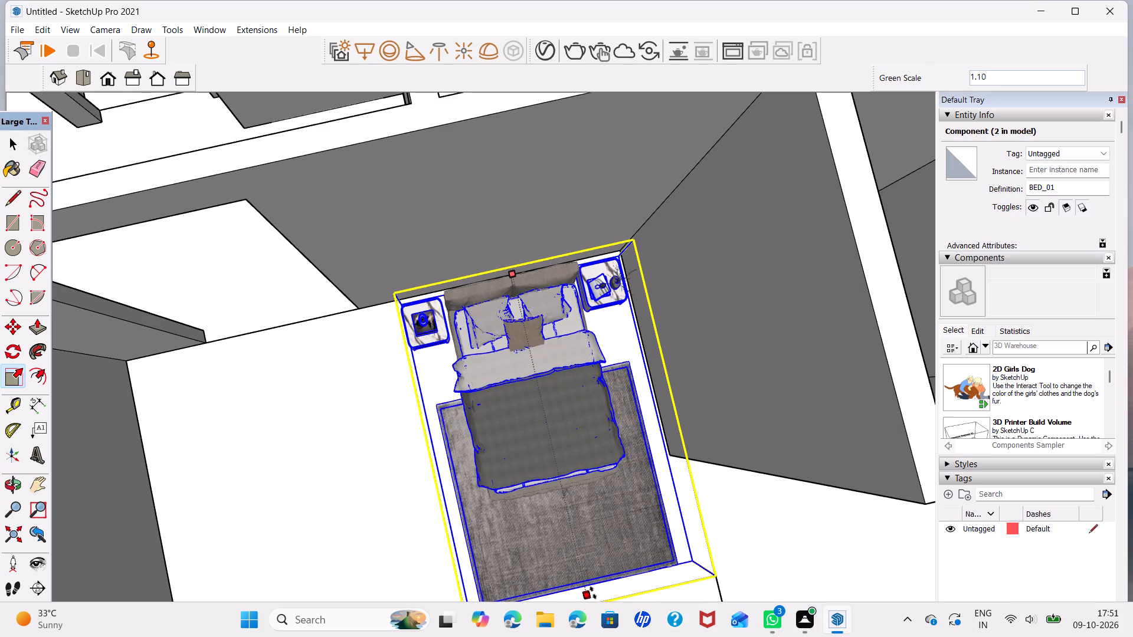
left_click(598, 605)
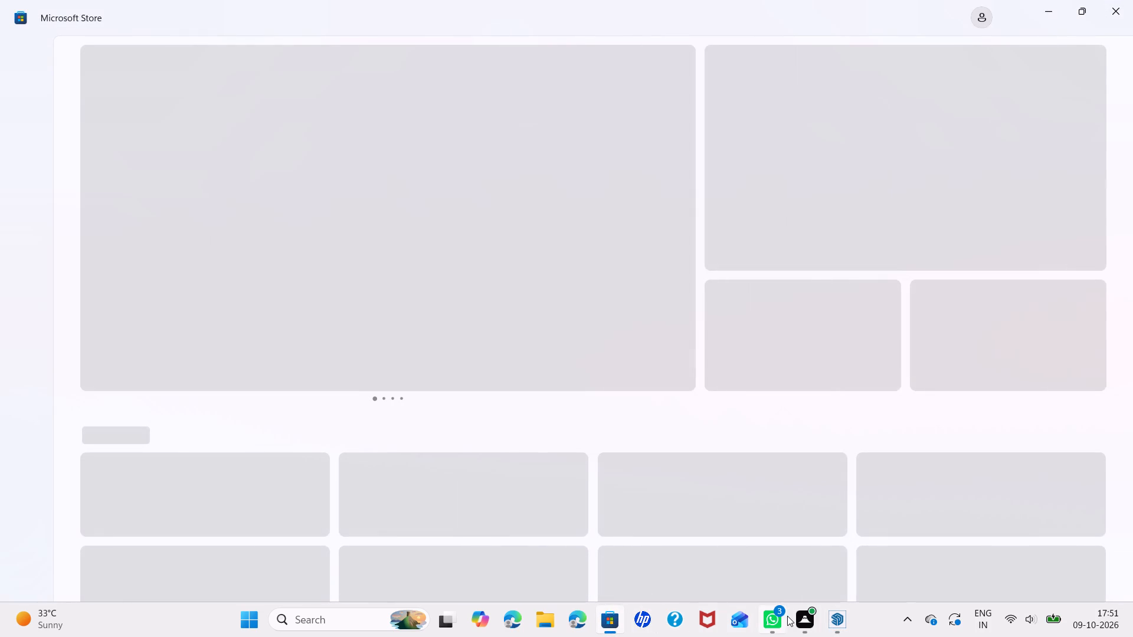
left_click(833, 622)
middle_click_drag(486, 449, 886, 434)
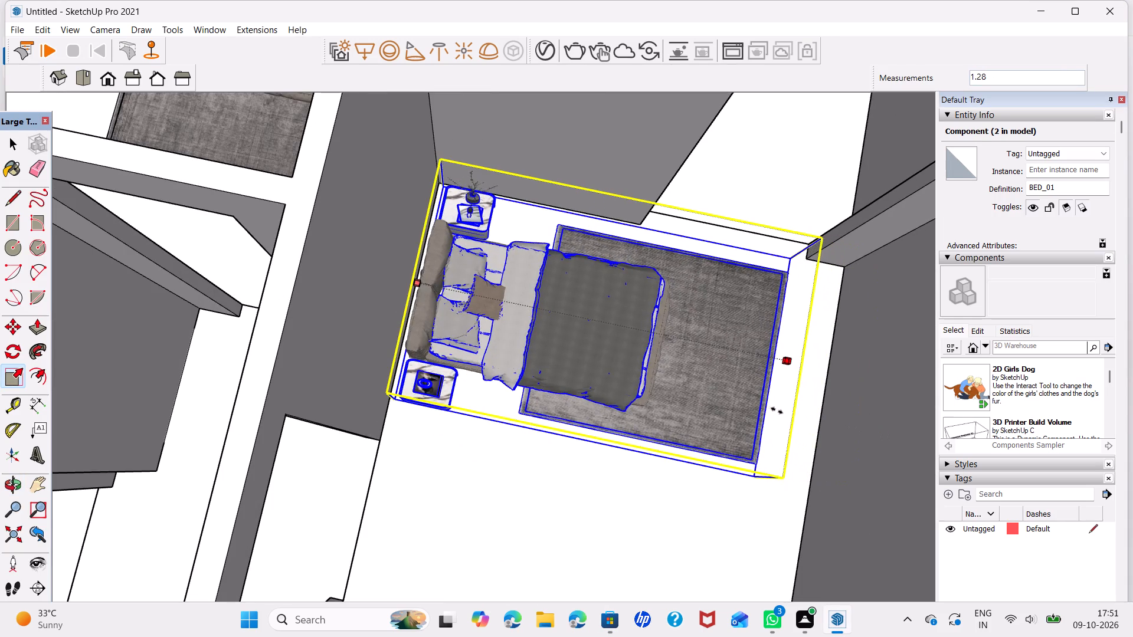
left_click(749, 402)
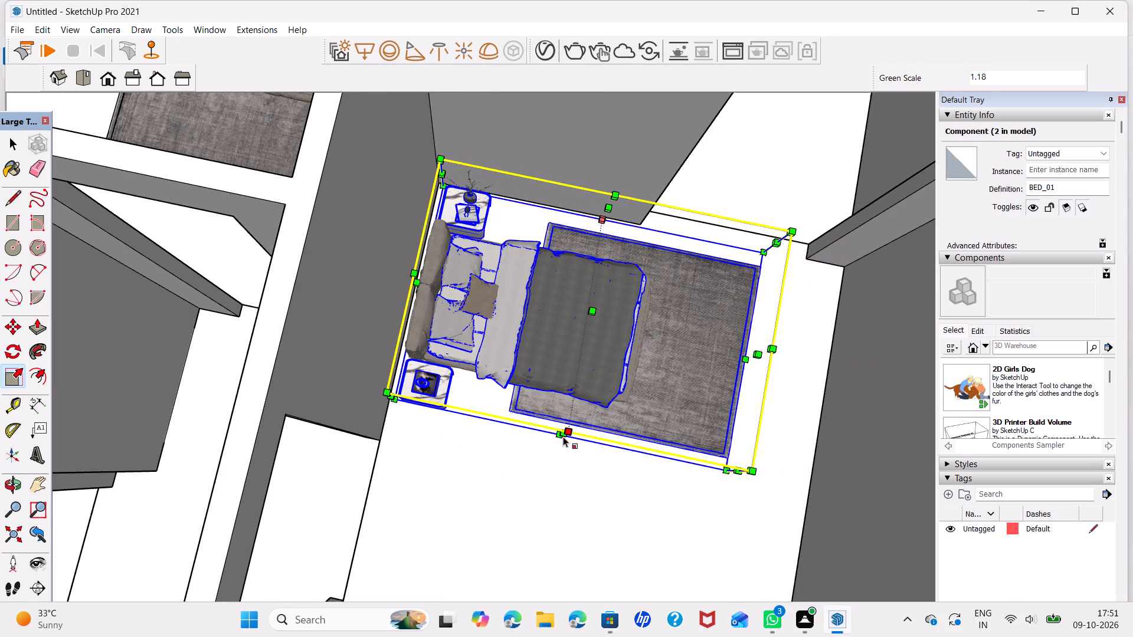
Scale the same bed set widthwise along the red axis to about 1.18 and clear the selection.
left_click(561, 435)
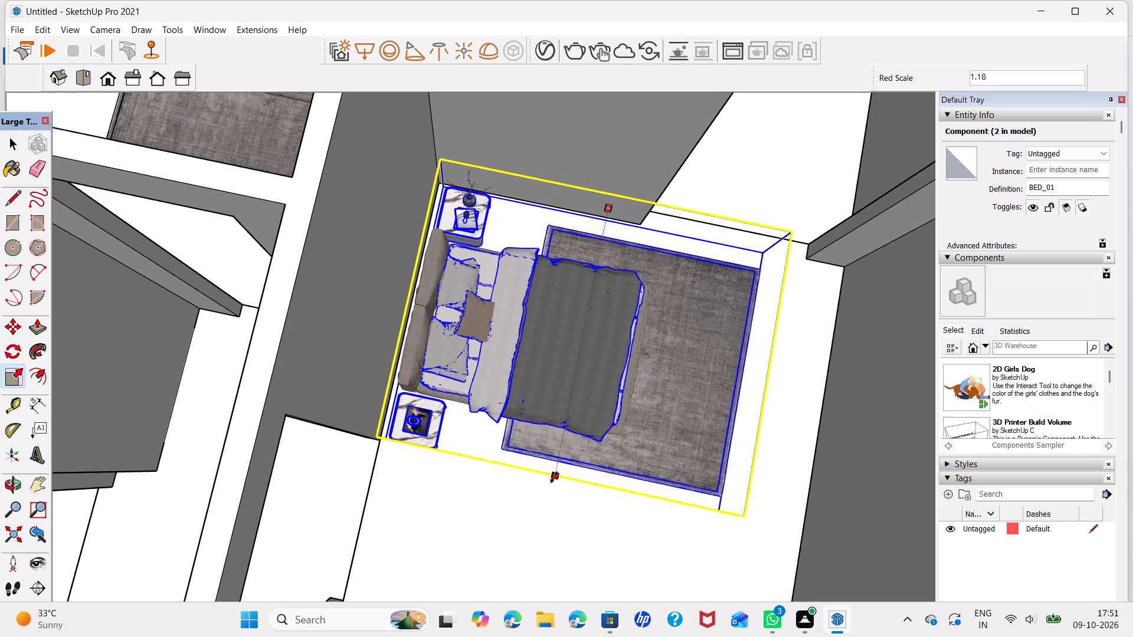
left_click(554, 477)
key("Escape")
scroll(562, 413, "down", 7)
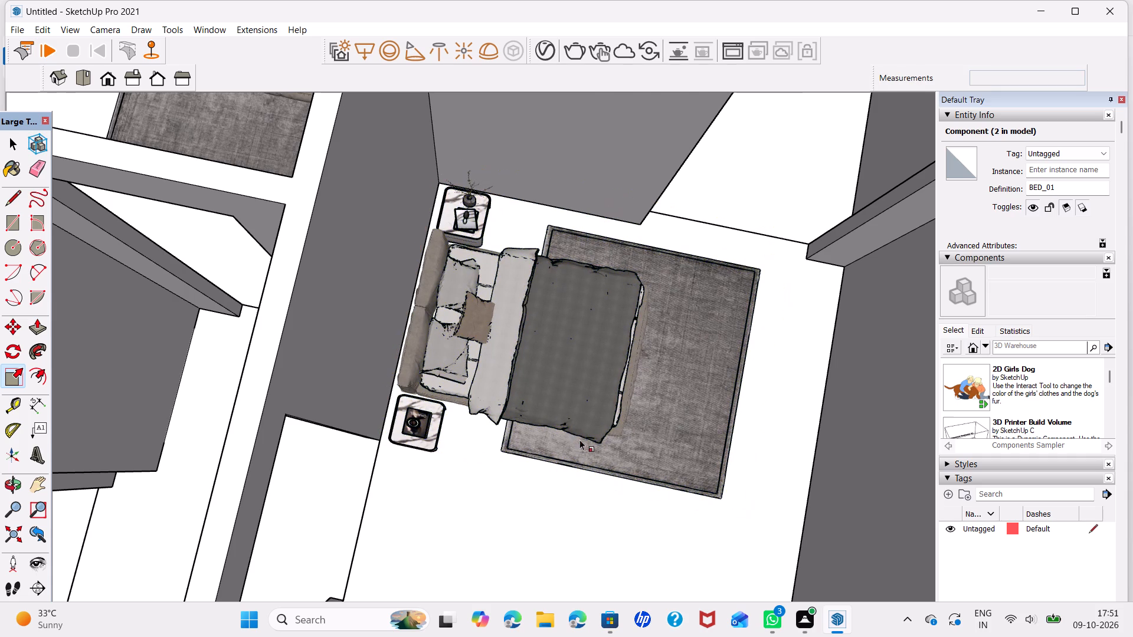
scroll(581, 442, "down", 2)
scroll(615, 503, "down", 3)
middle_click_drag(624, 500, 330, 484)
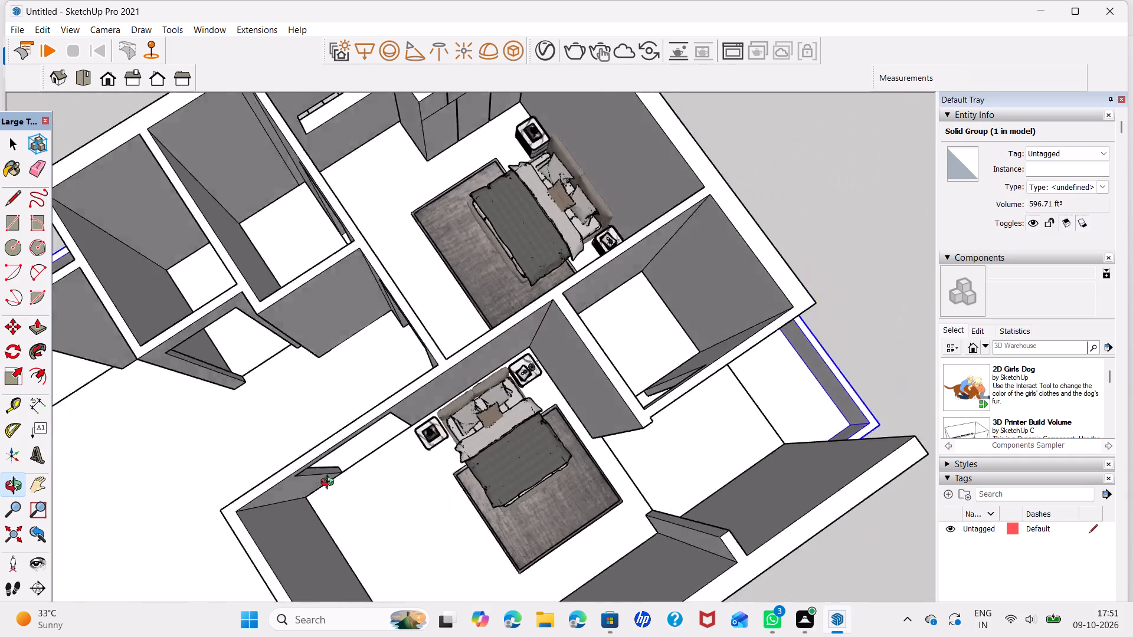
middle_click_drag(330, 484, 4, 481)
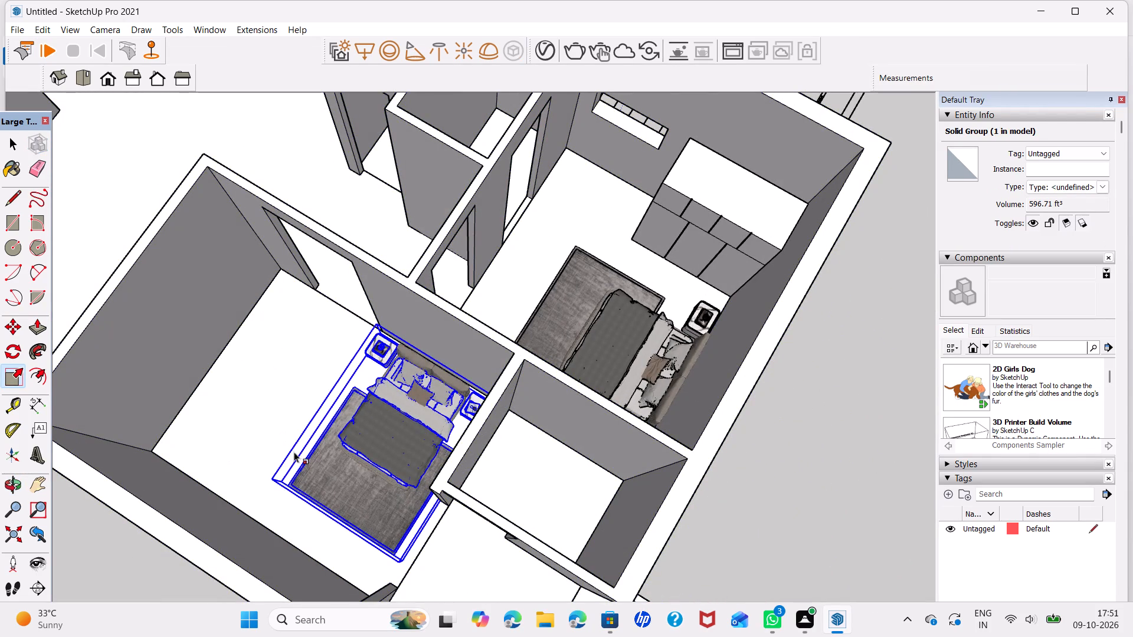
key("Escape")
key("space")
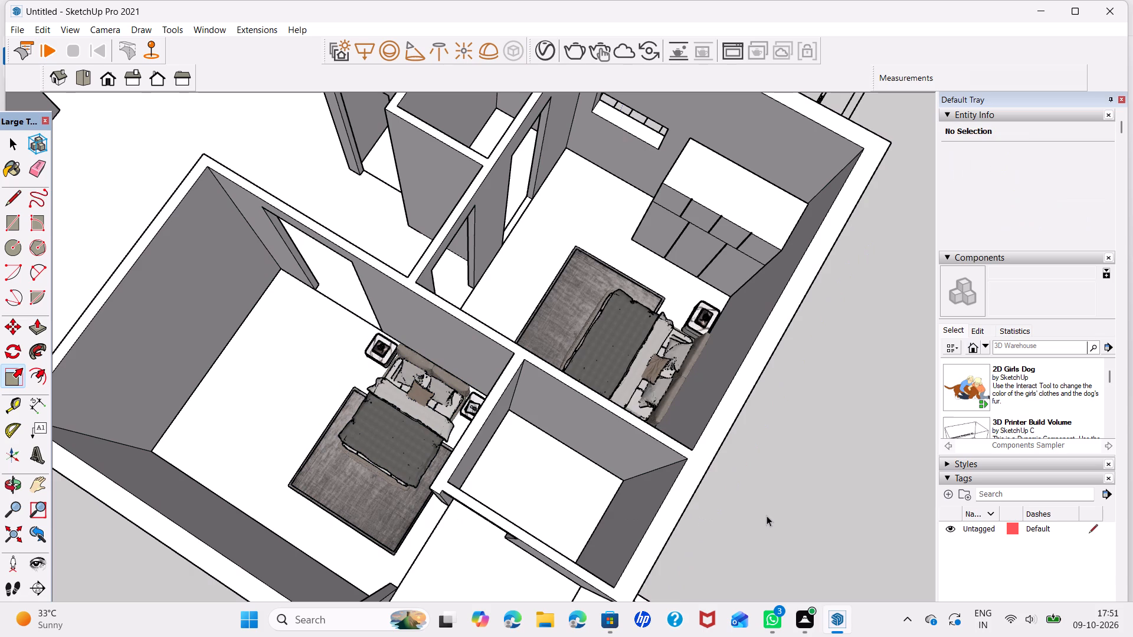
left_click(767, 515)
Draw an 11' by 2' rectangle on the bedroom floor along the end wall, starting from the room corner.
scroll(620, 447, "down", 4)
middle_click_drag(656, 472, 406, 472)
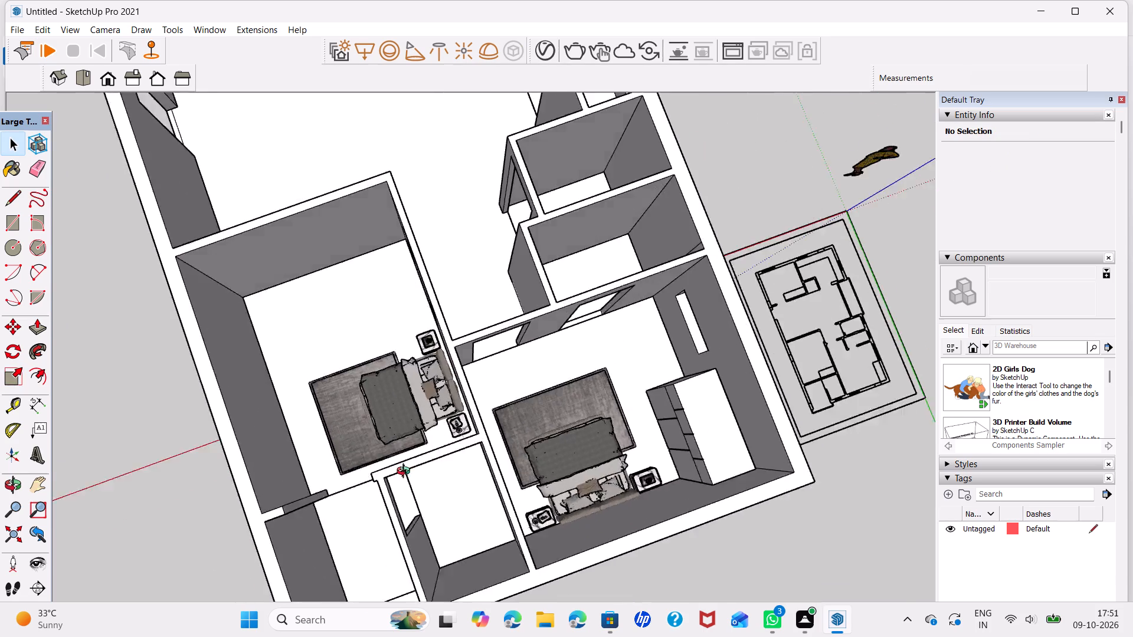
middle_click_drag(406, 472, 284, 422)
scroll(320, 286, "up", 4)
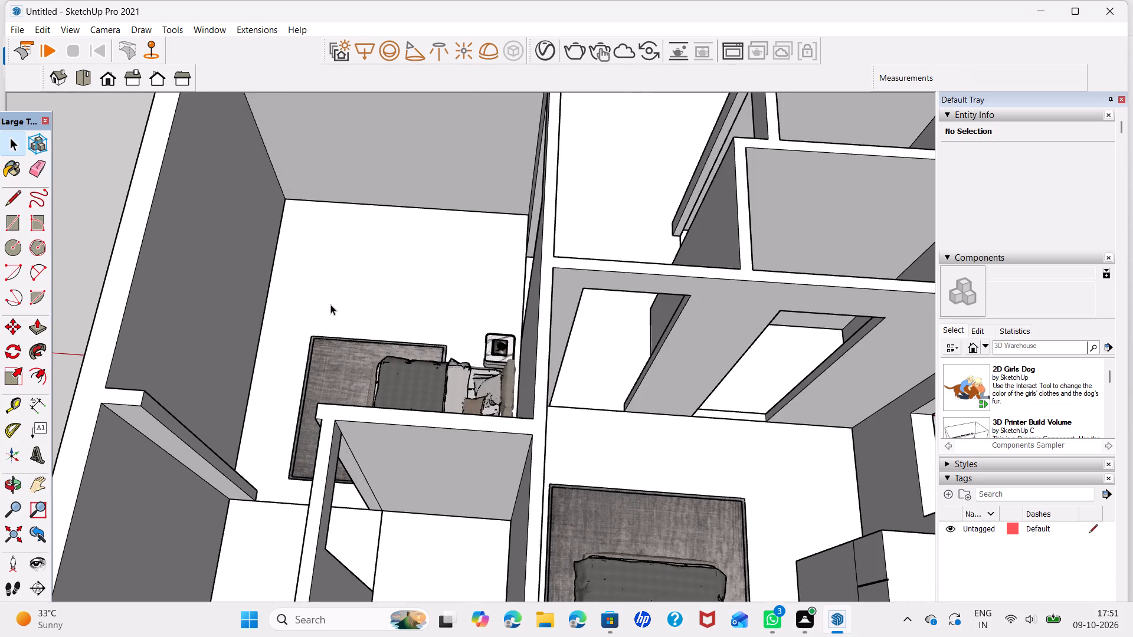
middle_click_drag(330, 304, 370, 318)
scroll(283, 246, "up", 3)
middle_click_drag(283, 246, 293, 293)
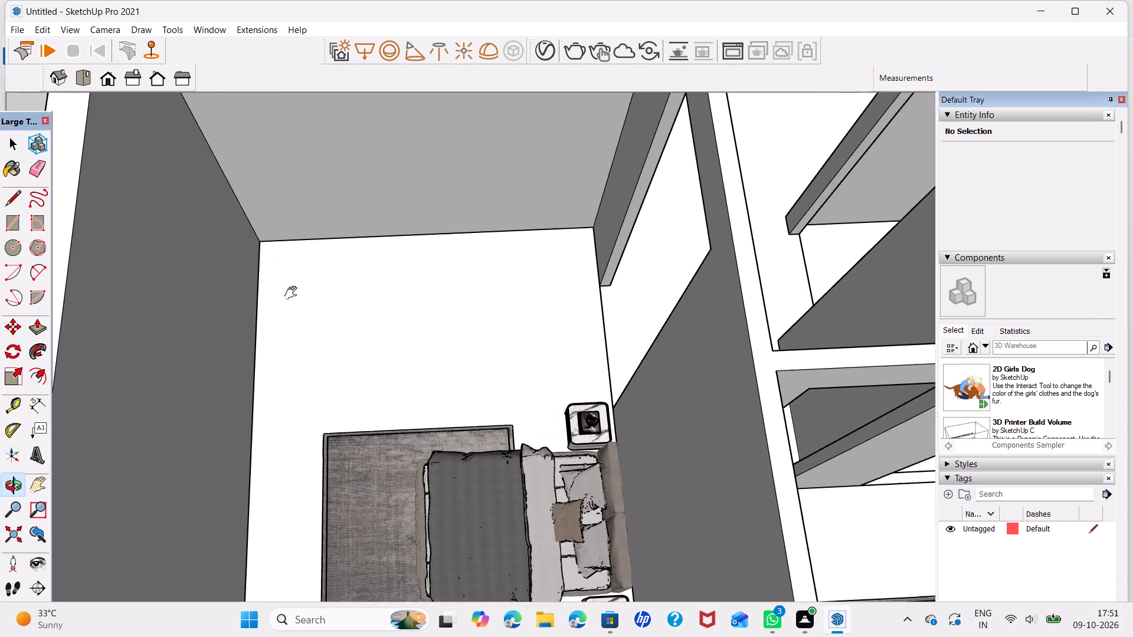
middle_click_drag(293, 293, 277, 317)
key("r")
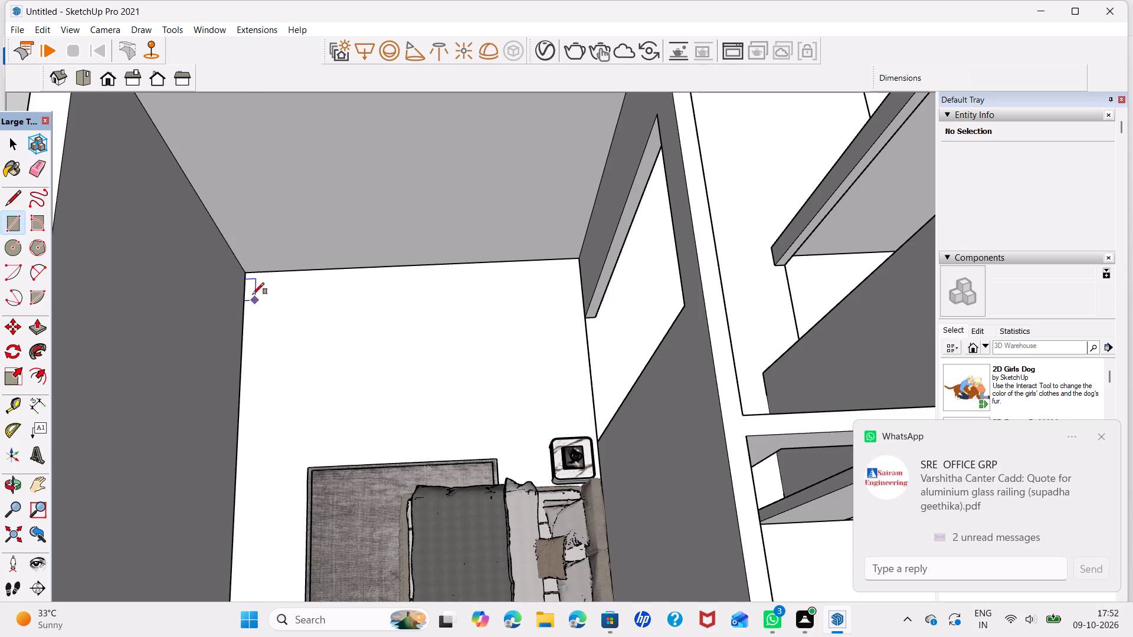
left_click(248, 278)
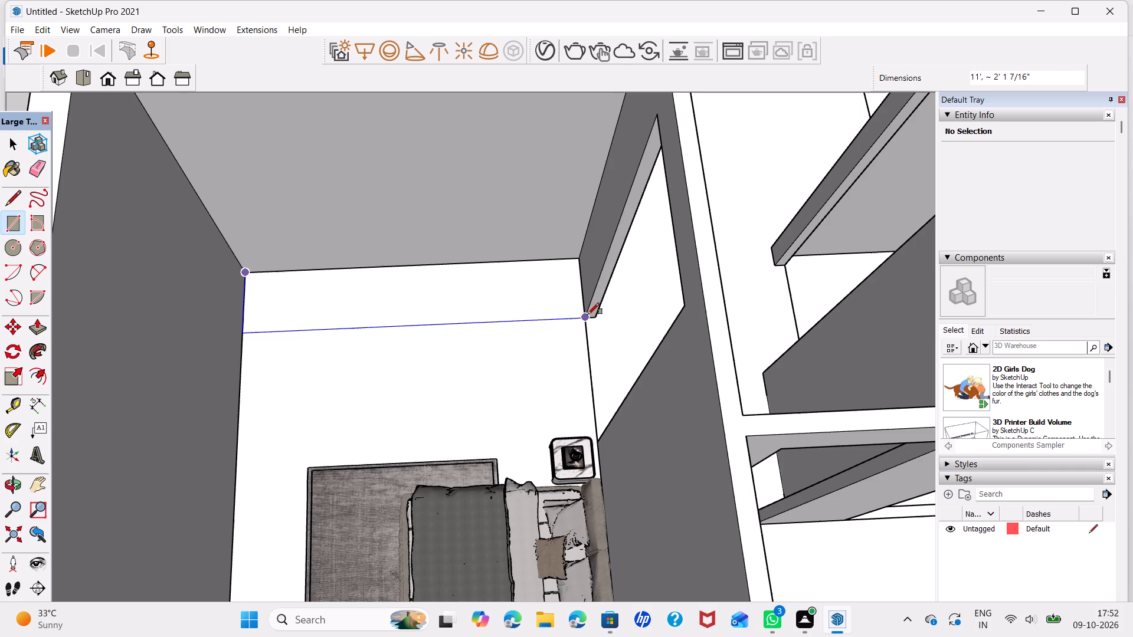
type("11',")
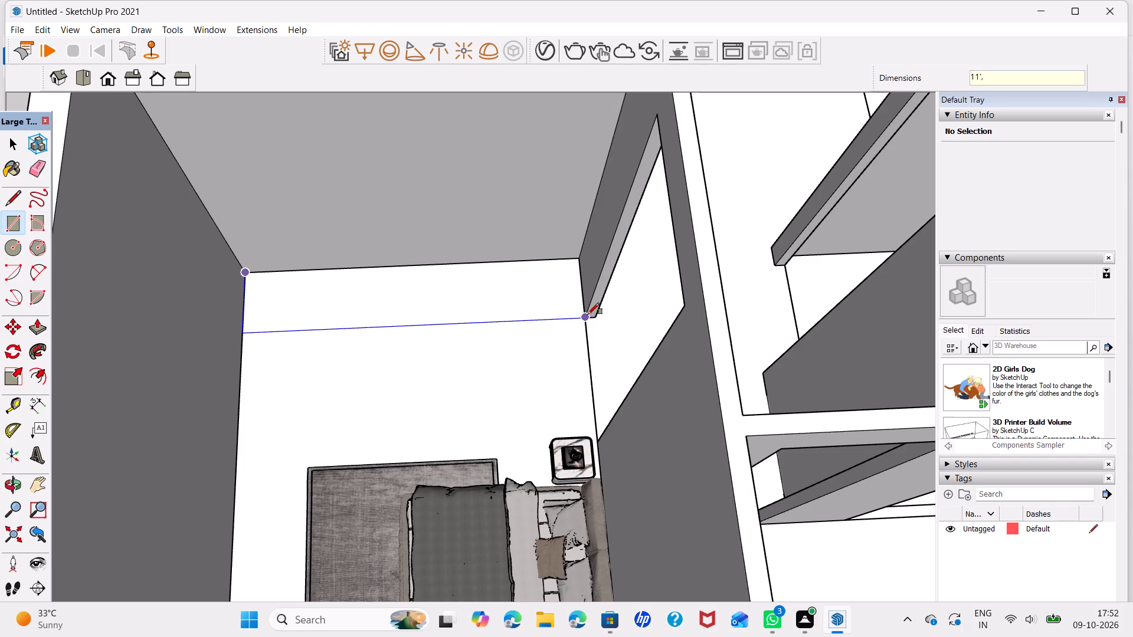
type("2'")
key("Return")
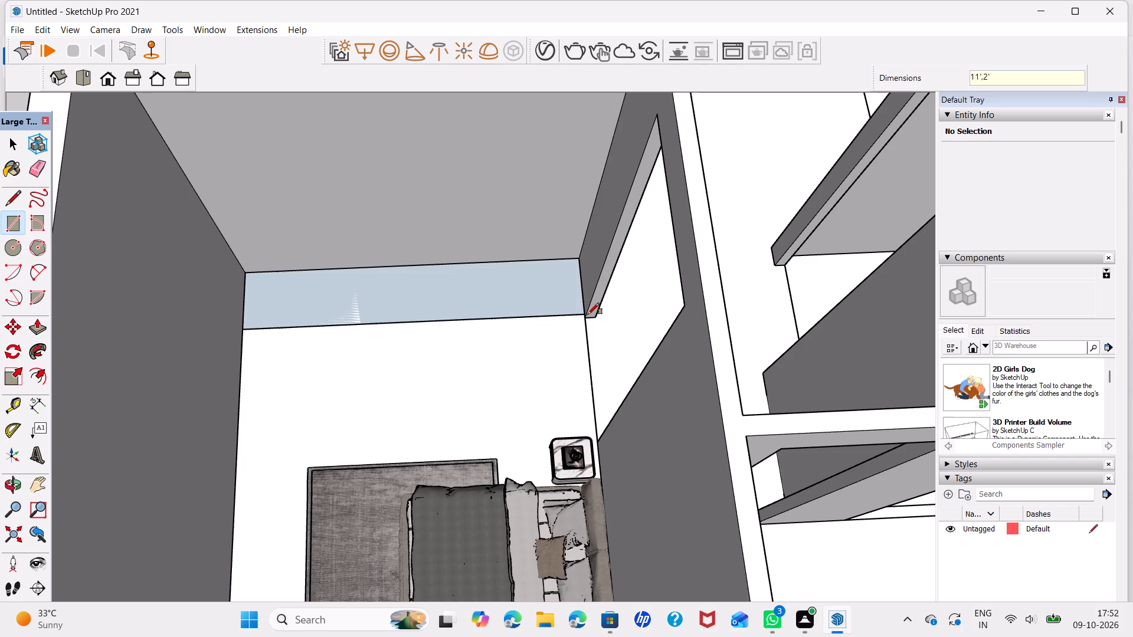
Reverse the face of the new floor rectangle.
key("space")
left_click(551, 293)
right_click(551, 293)
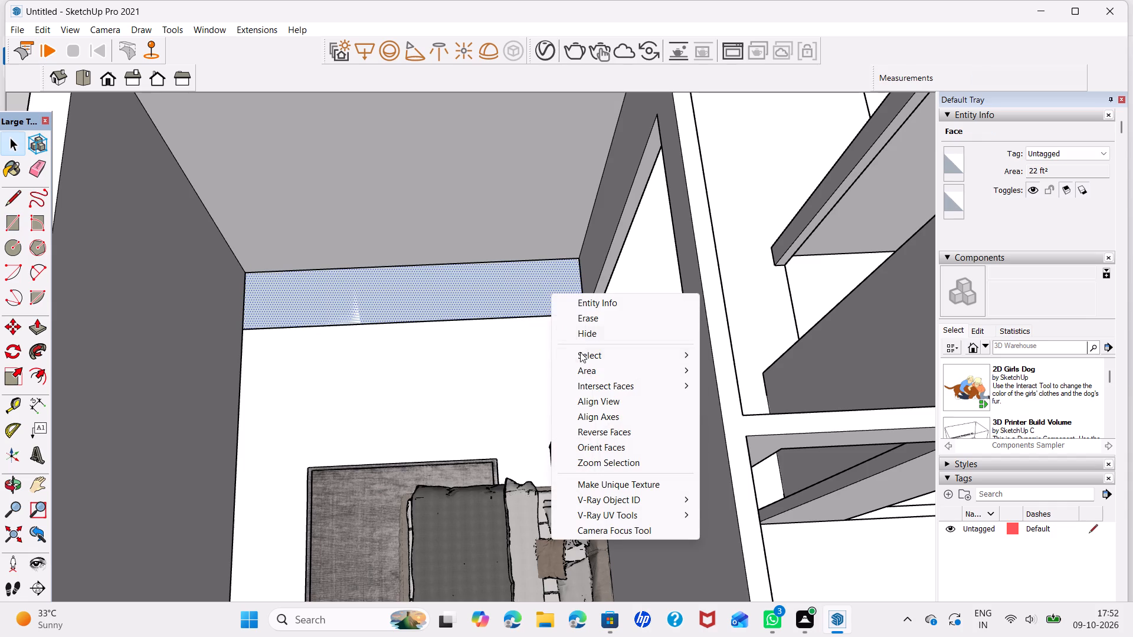
left_click(608, 431)
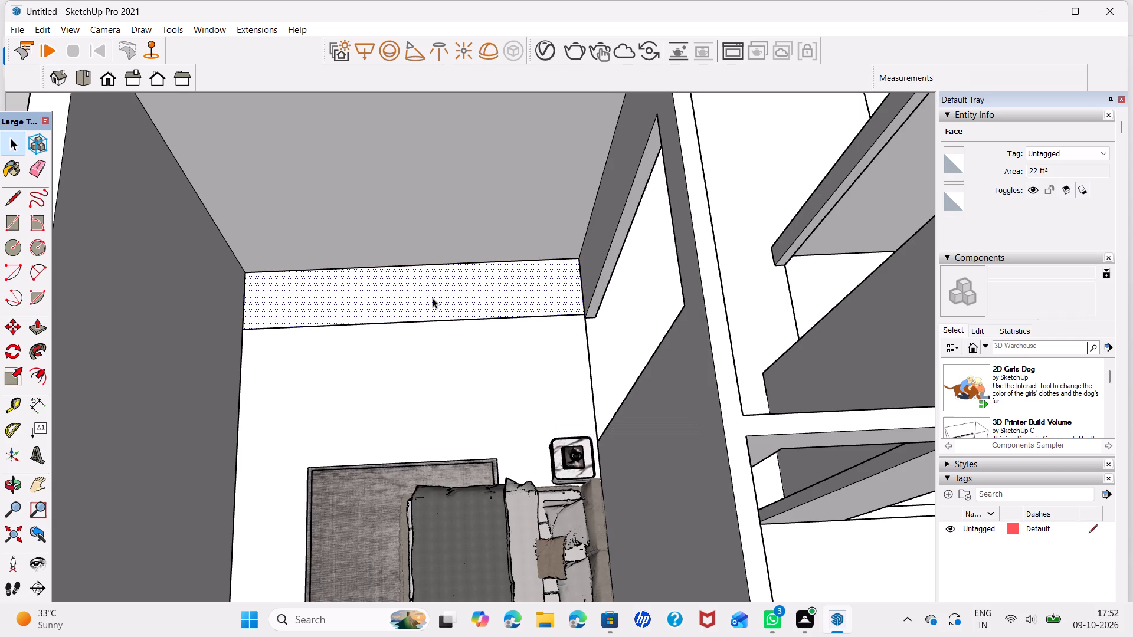
Push/Pull the rectangle up 7' to form a wardrobe block against the bedroom's end wall.
key("p")
left_click(433, 298)
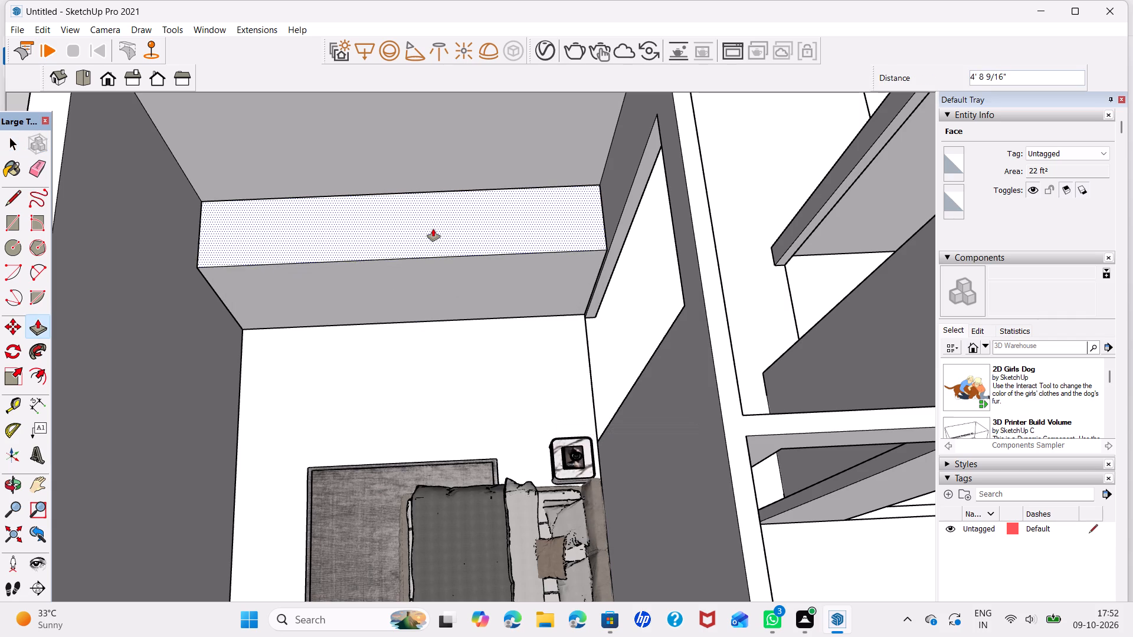
type("7'")
key("Return")
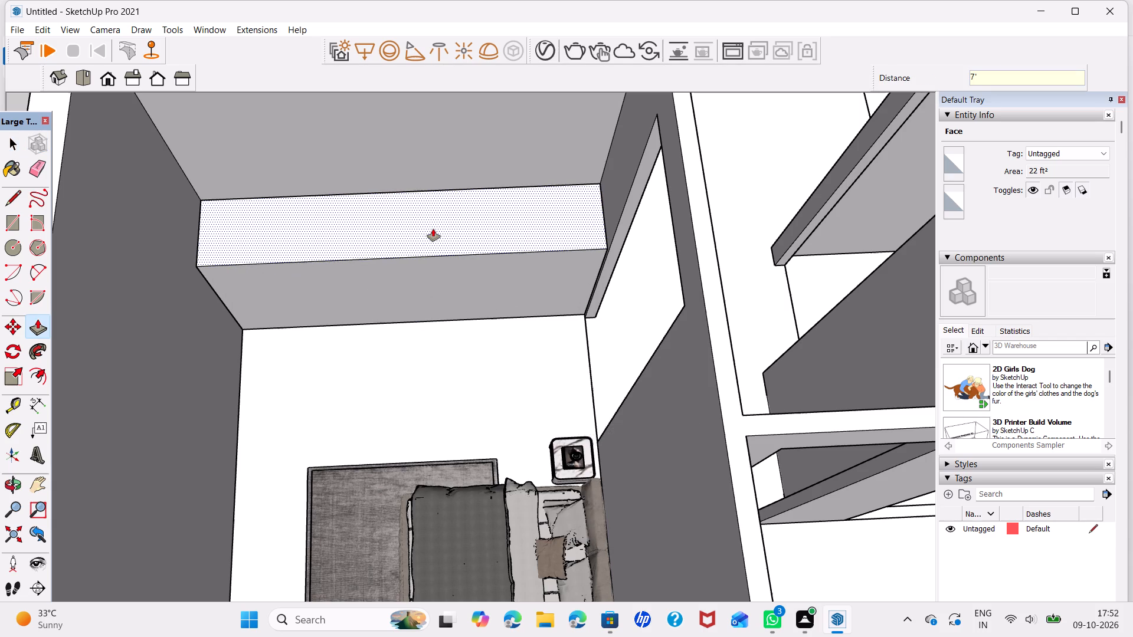
key("space")
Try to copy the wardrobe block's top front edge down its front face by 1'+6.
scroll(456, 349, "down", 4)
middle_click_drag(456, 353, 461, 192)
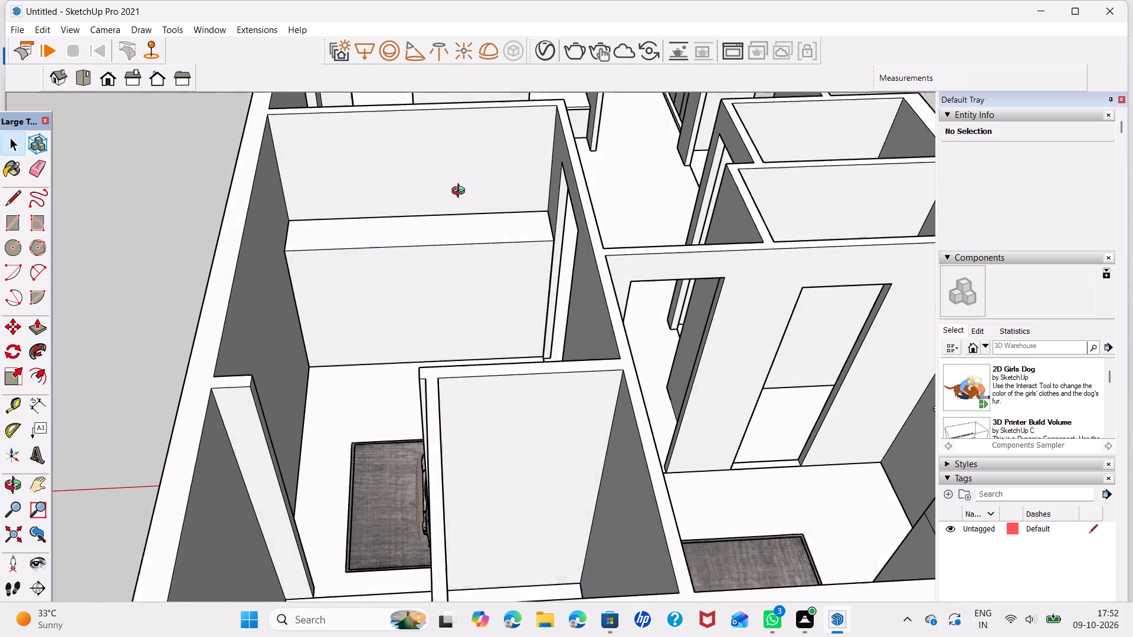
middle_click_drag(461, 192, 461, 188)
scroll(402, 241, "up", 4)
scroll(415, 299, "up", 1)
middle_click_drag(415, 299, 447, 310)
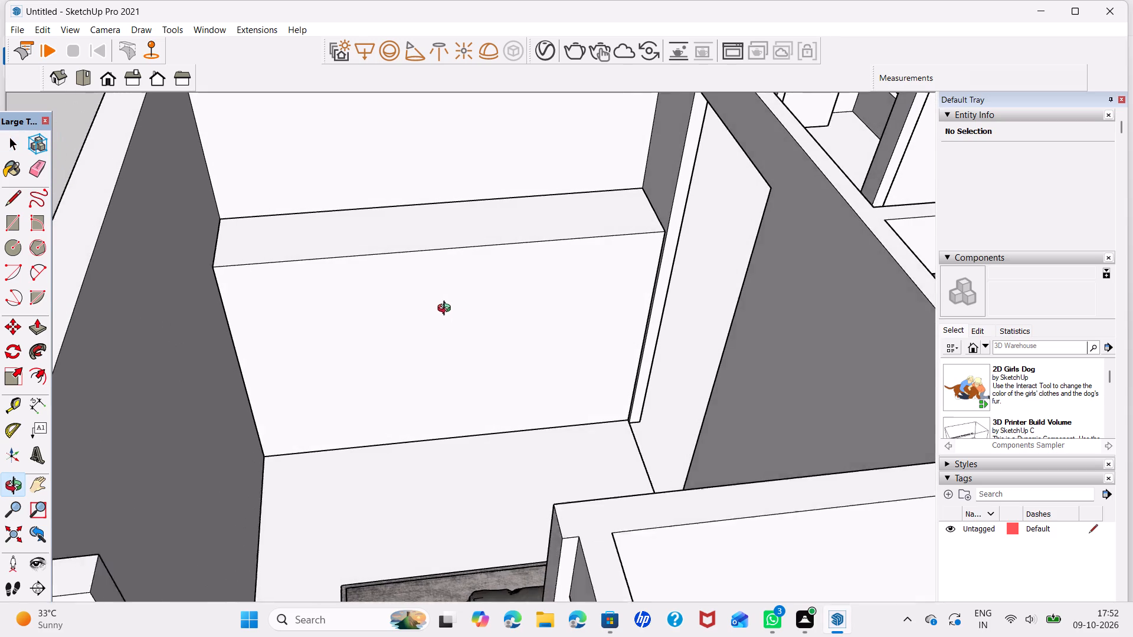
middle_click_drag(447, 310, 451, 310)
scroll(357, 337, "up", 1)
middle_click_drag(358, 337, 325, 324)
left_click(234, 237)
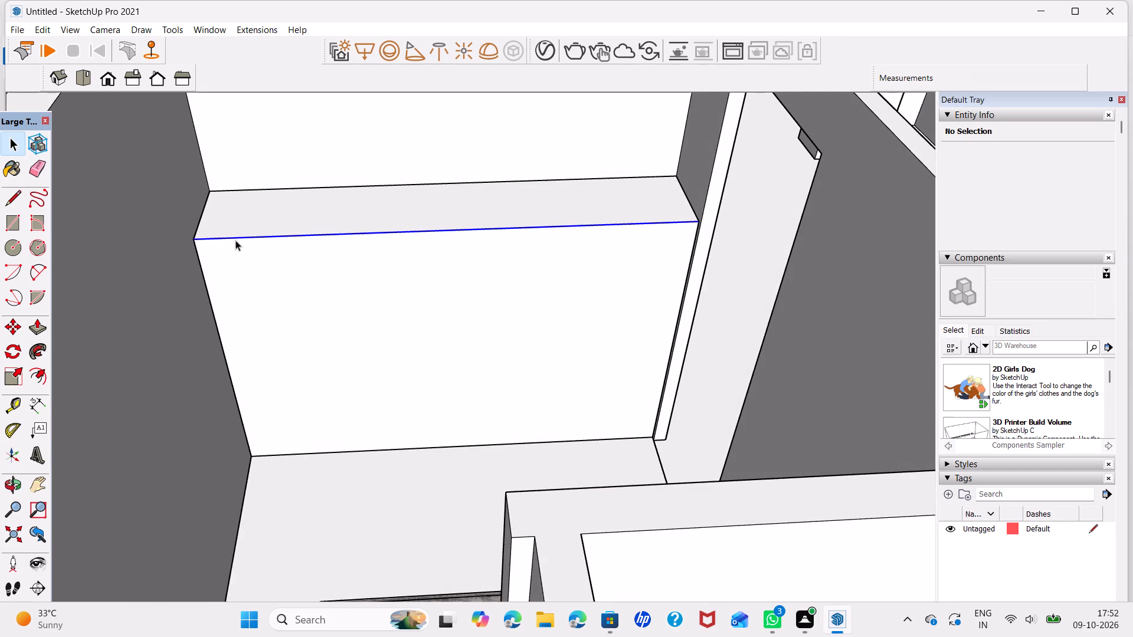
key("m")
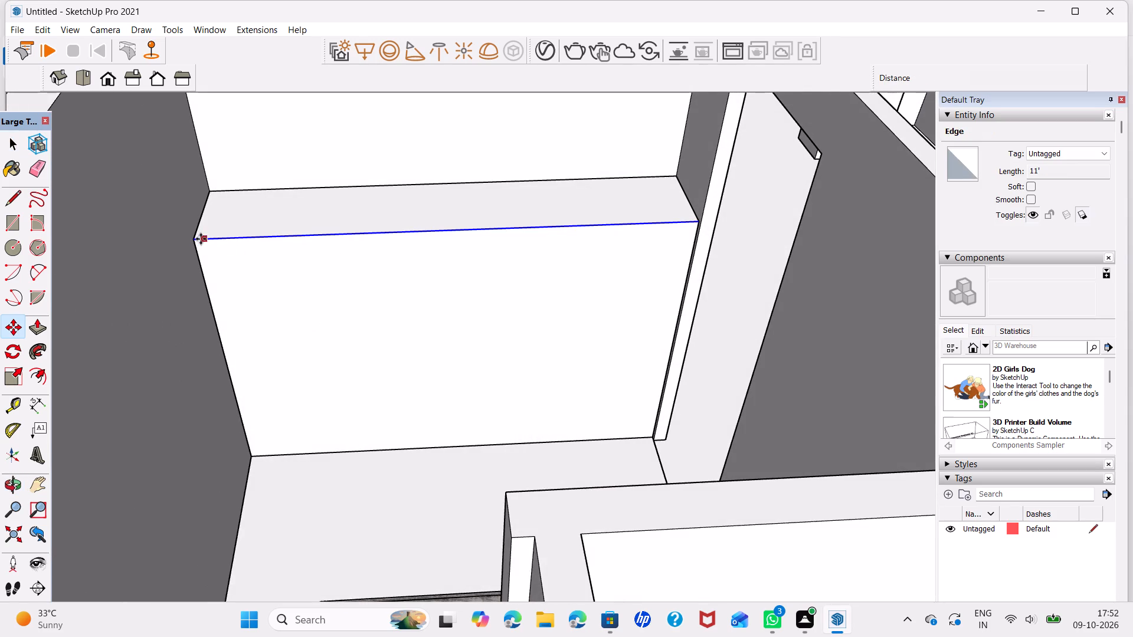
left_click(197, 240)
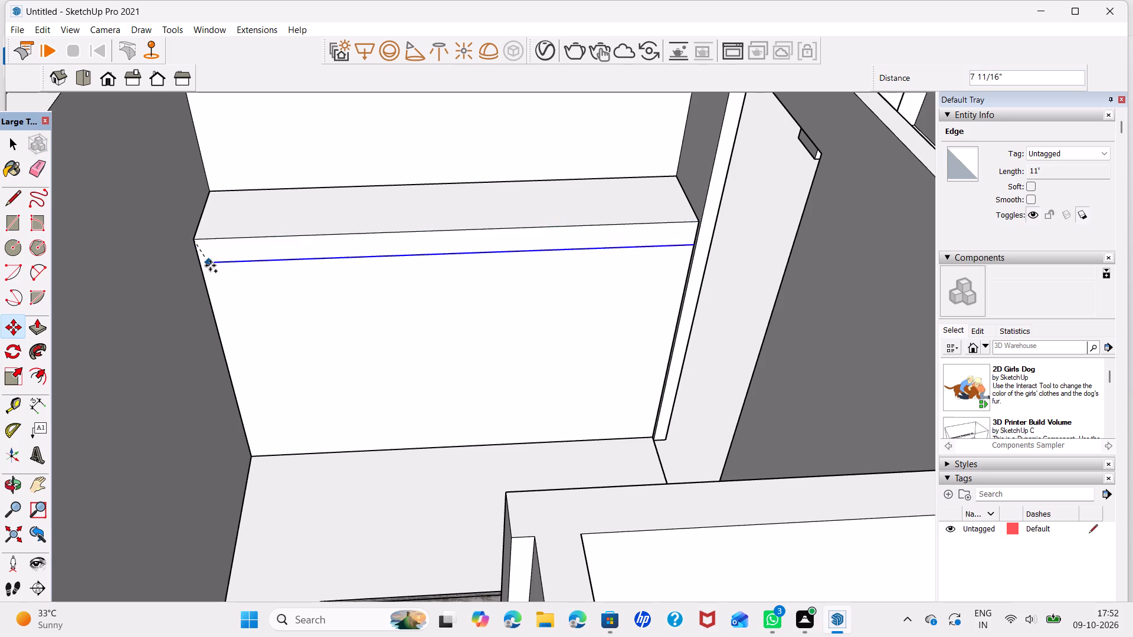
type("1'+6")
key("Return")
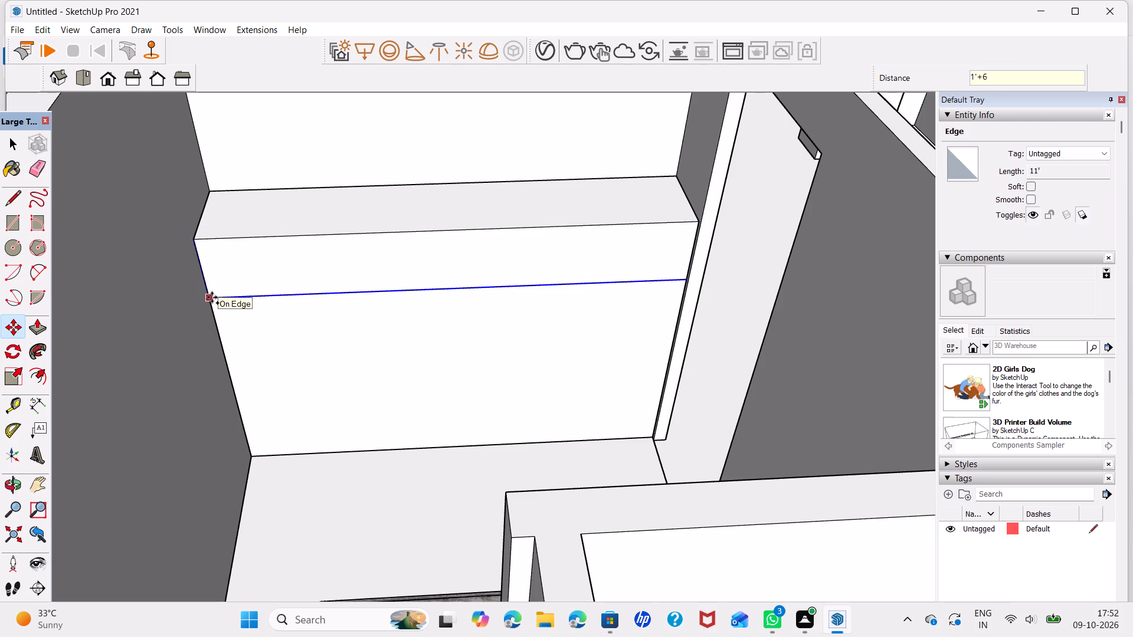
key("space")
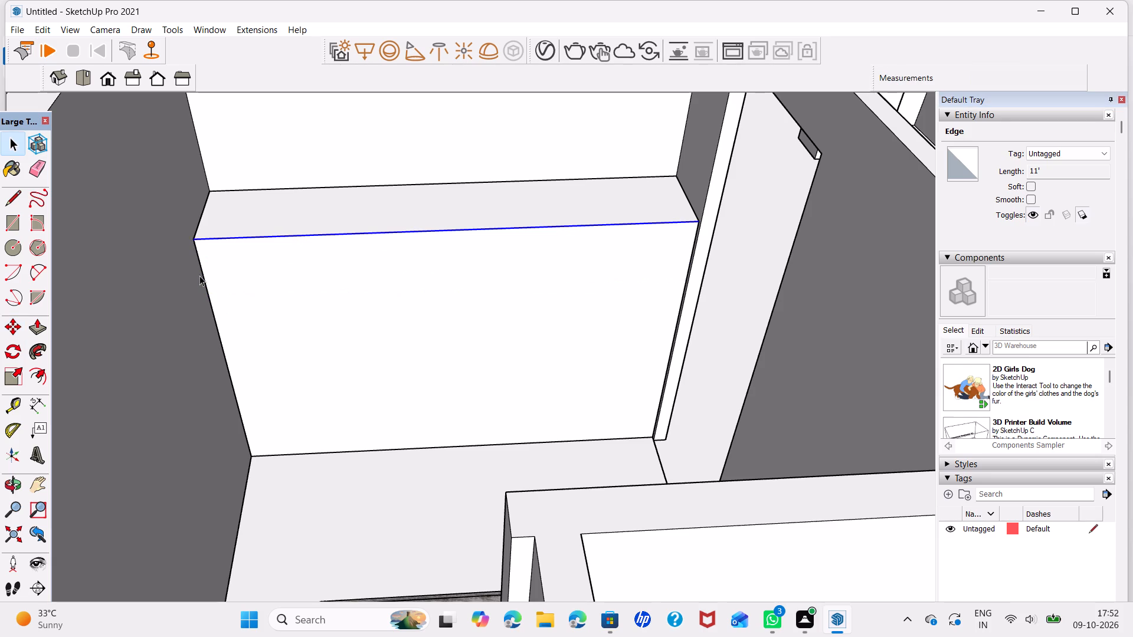
Copy the wardrobe block's top front edge 1'6" down the front face to mark off an upper band.
key("m")
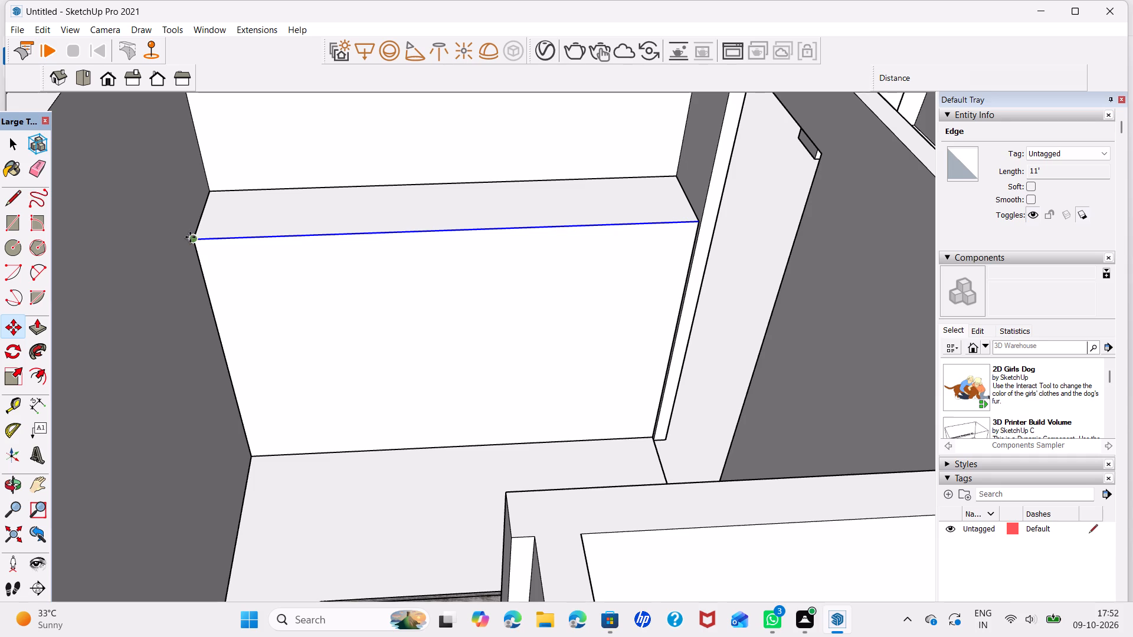
left_click(190, 237)
key("1")
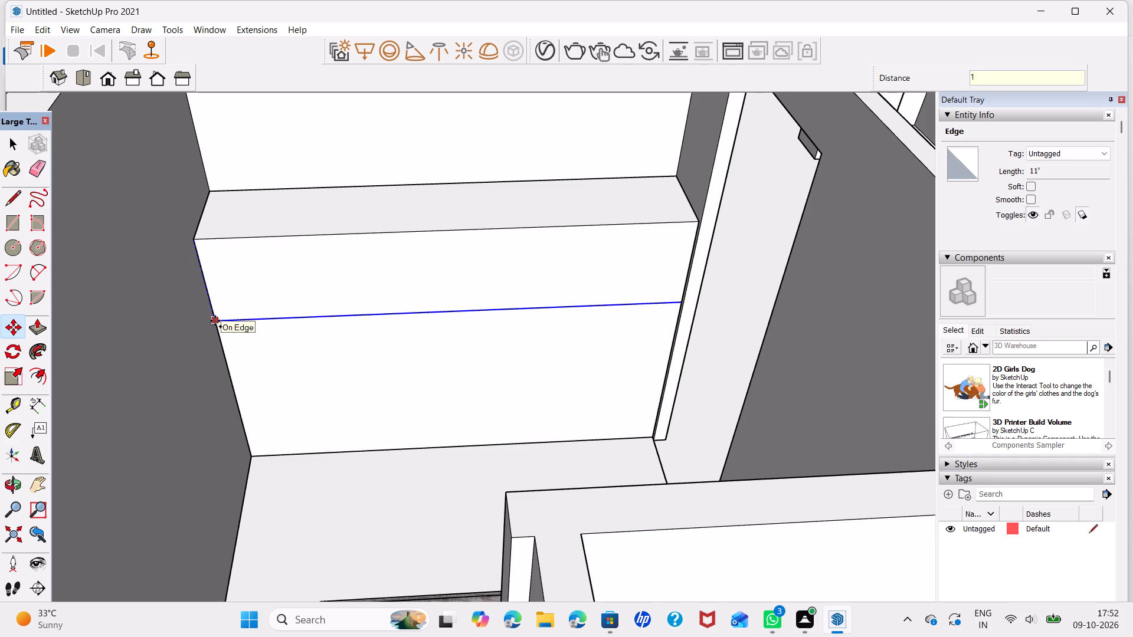
type("'6")
key("Return")
key("space")
left_click(271, 343)
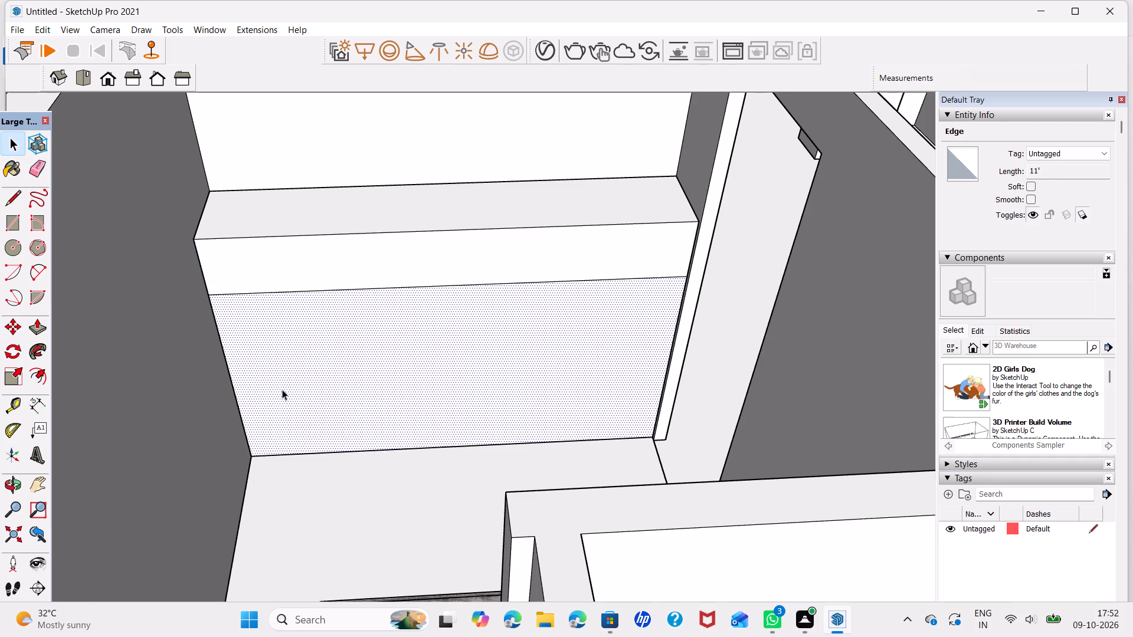
Copy the upper band's end edge across the full 11' width with /4 spacing, dividing the band into four equal doors.
middle_click_drag(294, 401, 348, 387)
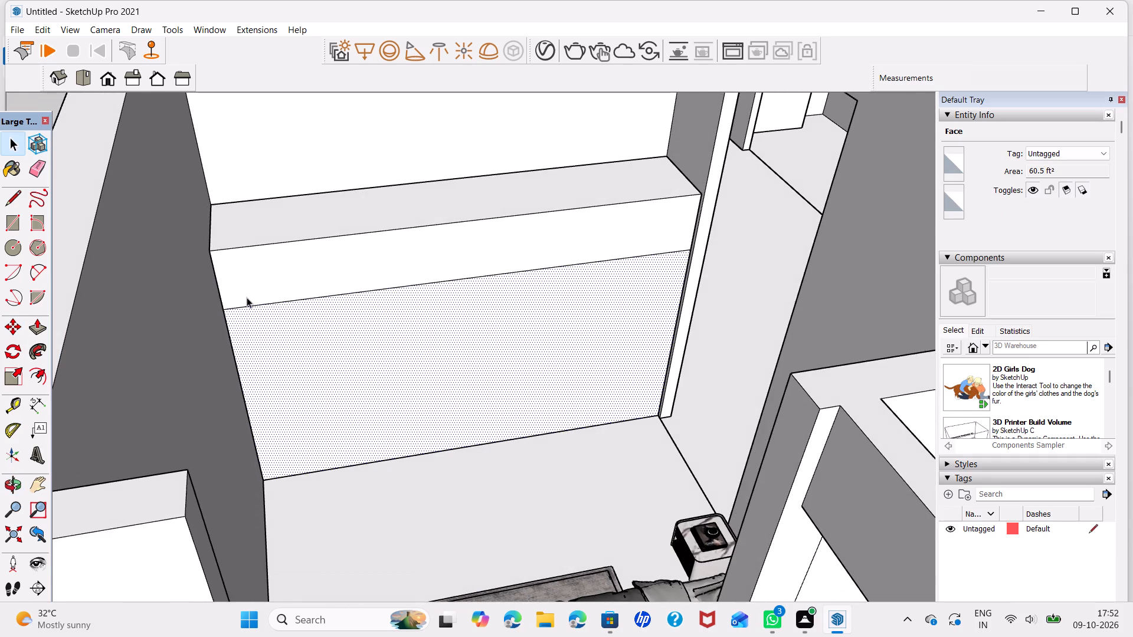
scroll(247, 296, "up", 3)
left_click(215, 312)
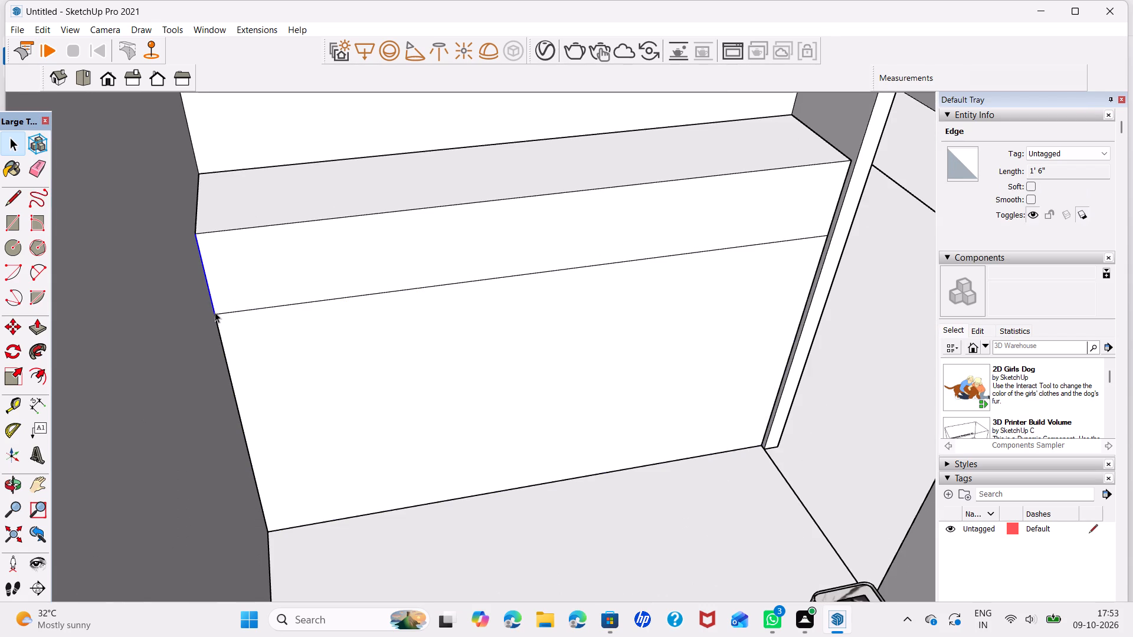
key("m")
left_click(214, 317)
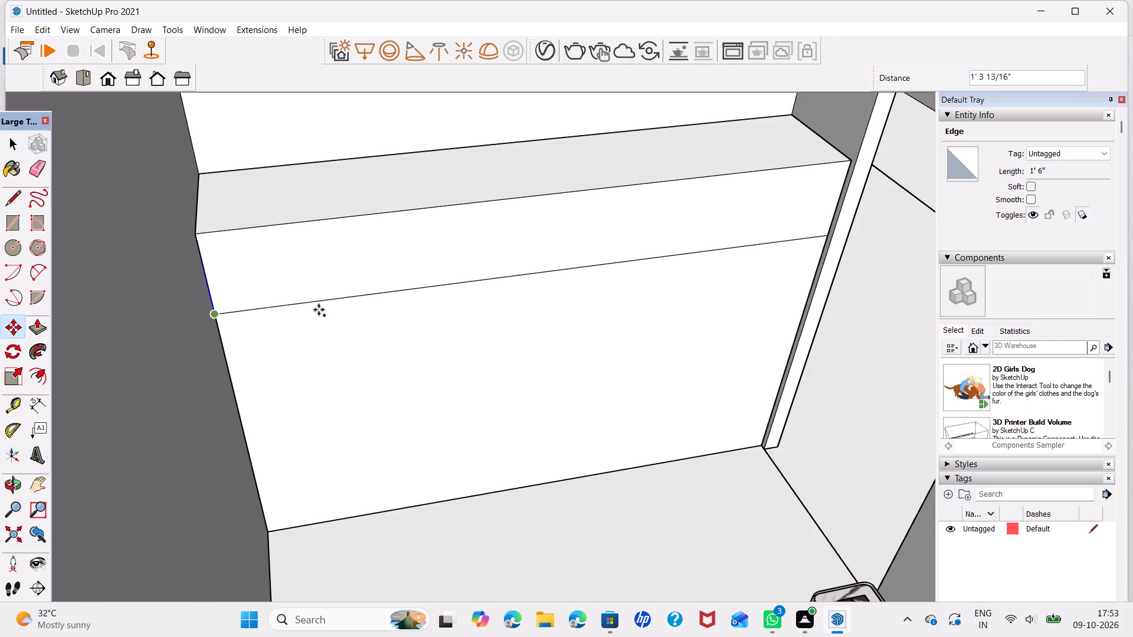
left_click(828, 235)
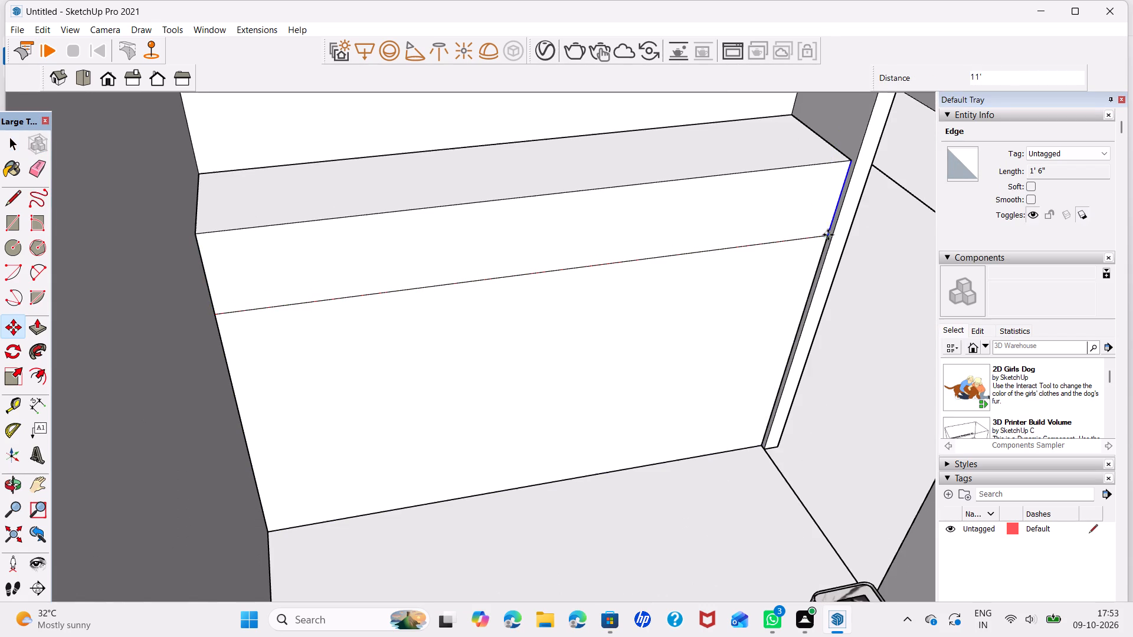
type("/4")
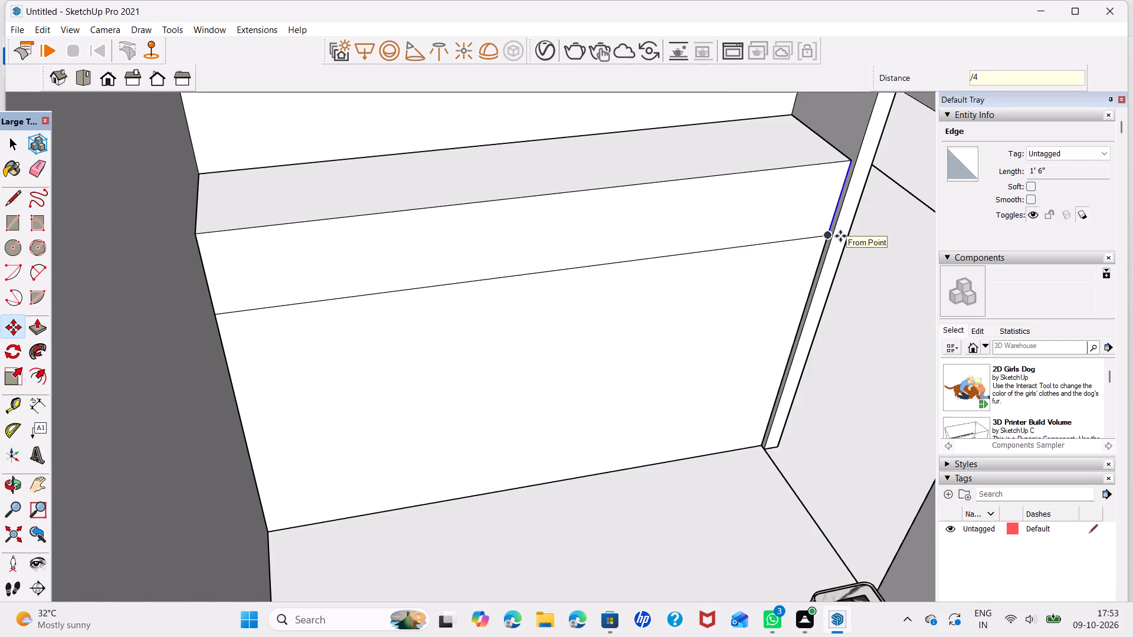
key("Return")
key("space")
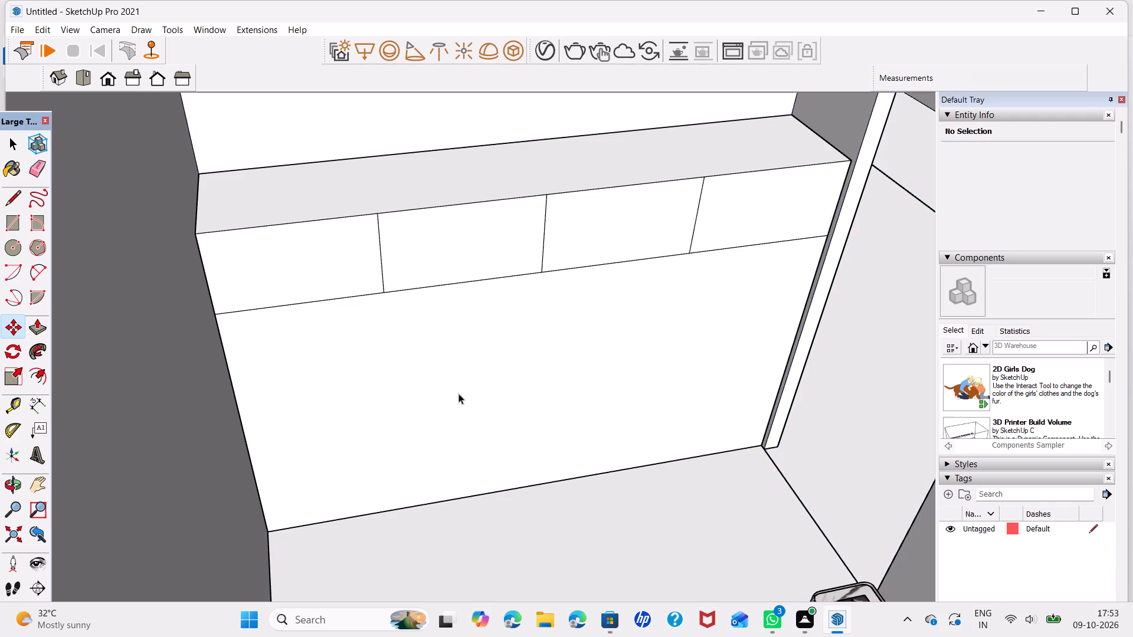
Copy the lower front's end edge across the full width with /2 spacing, dividing the lower face into two equal doors.
scroll(451, 399, "down", 1)
middle_click_drag(451, 416, 420, 334)
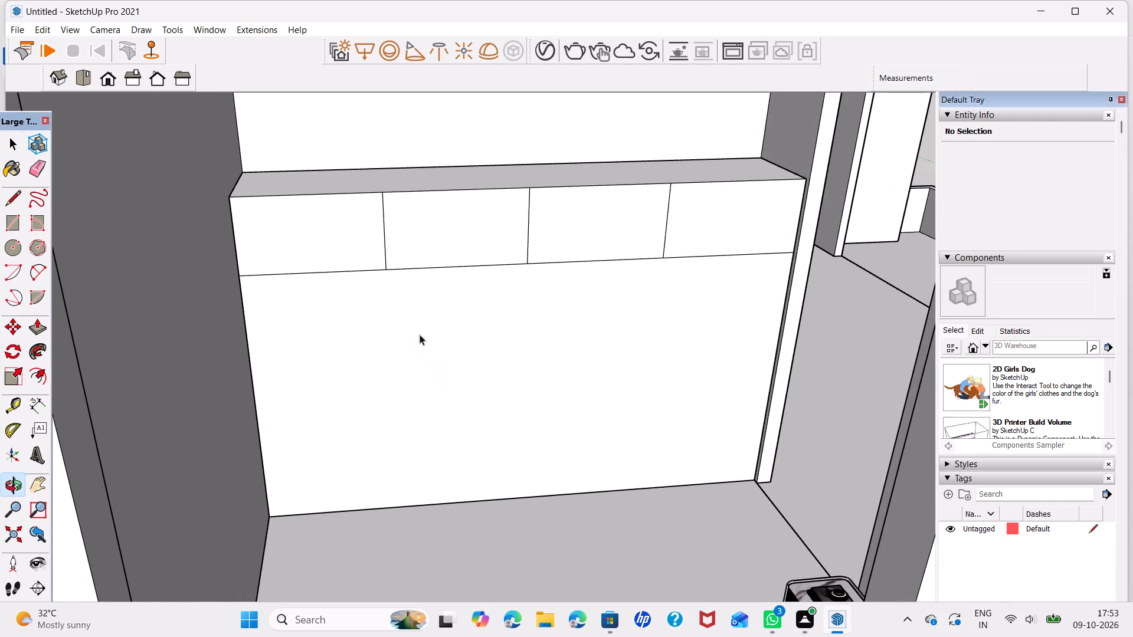
left_click(268, 515)
key("m")
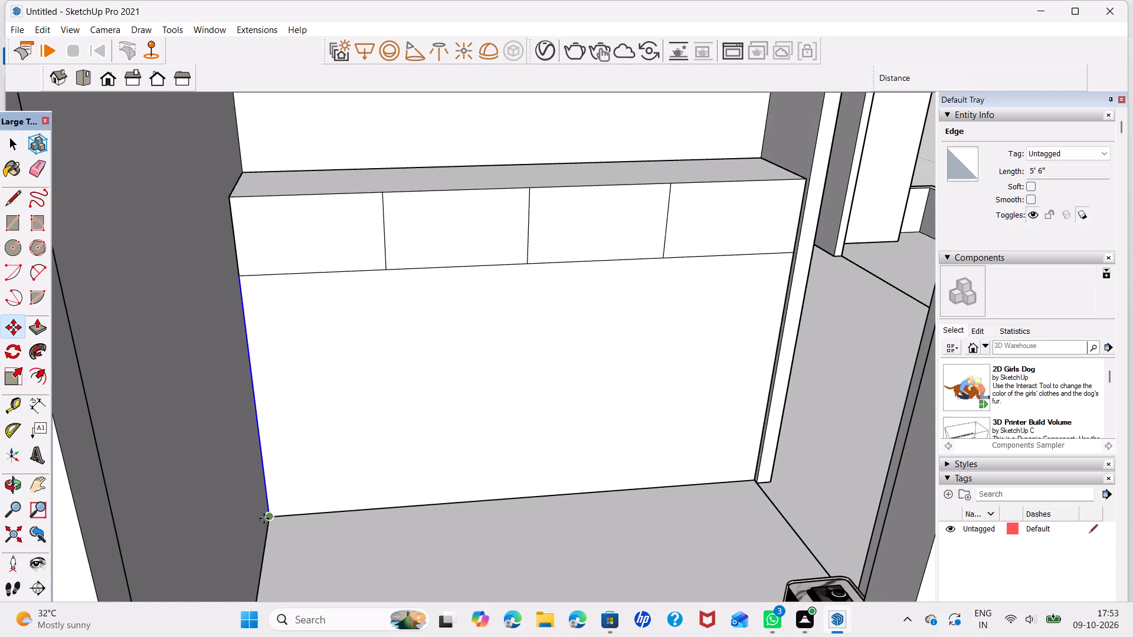
left_click(268, 521)
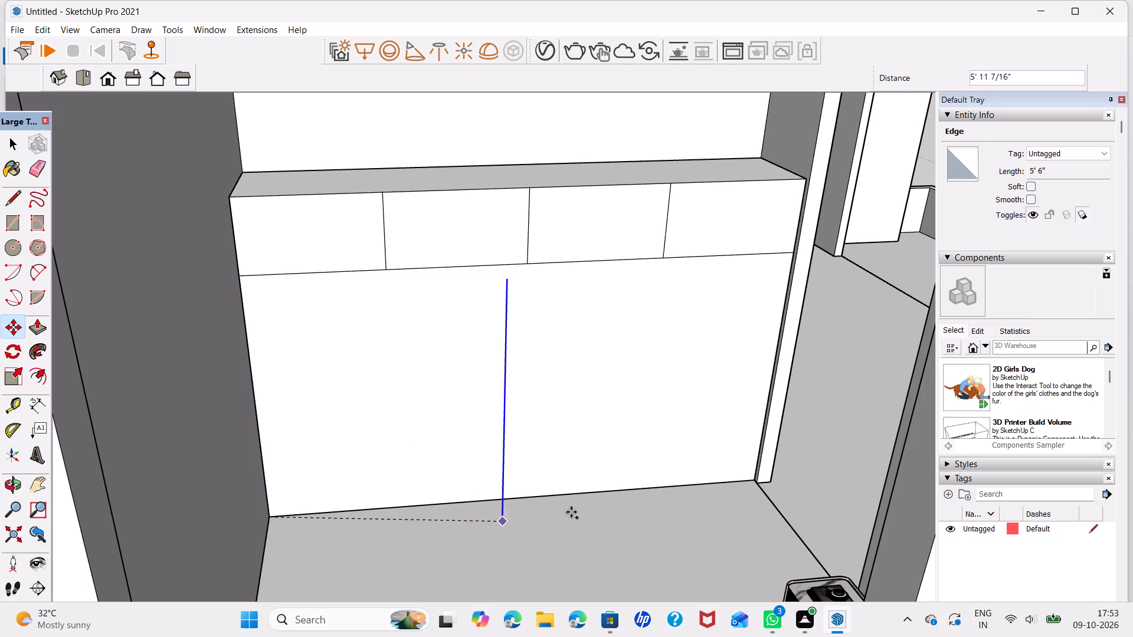
left_click(749, 478)
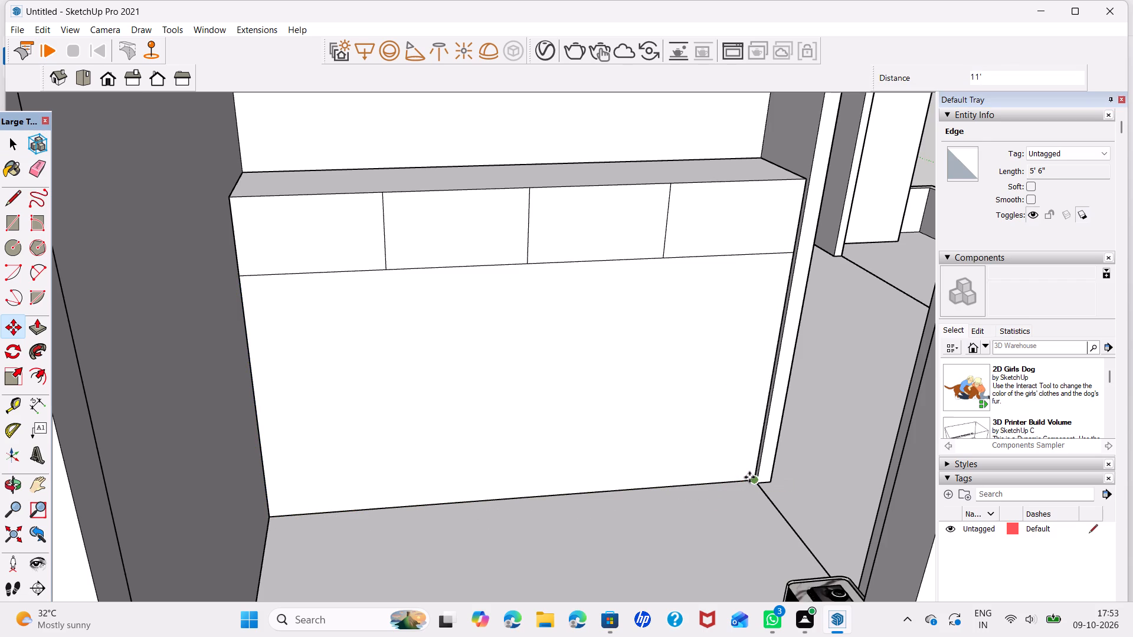
type("/2")
key("Return")
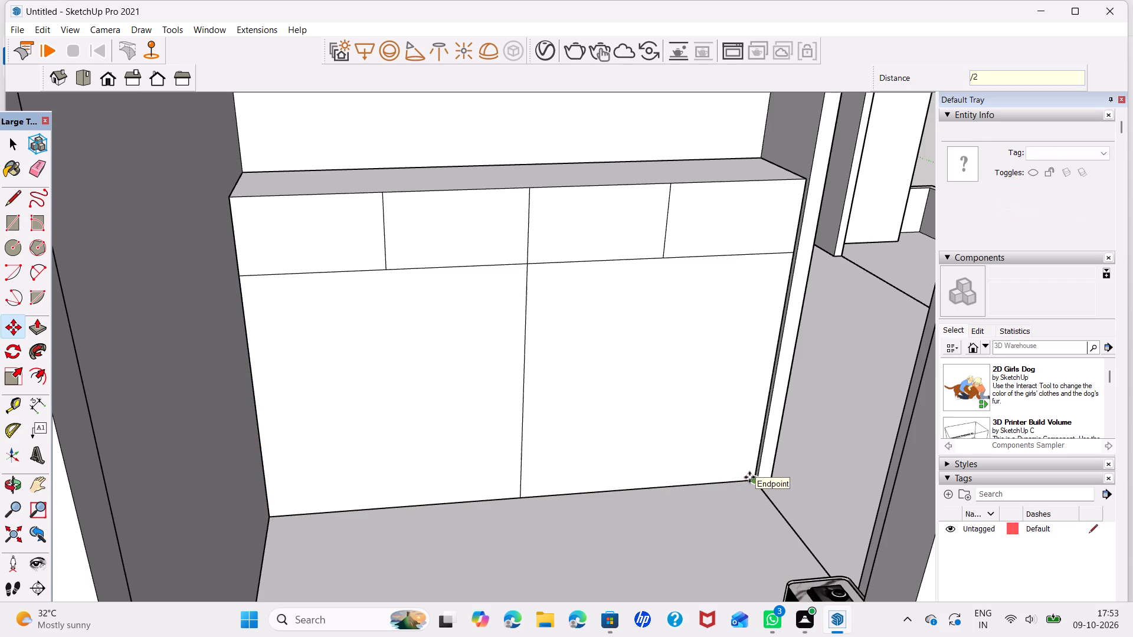
key("space")
Copy the divider between the first two upper doors 0.25" toward the wardrobe's centre.
scroll(562, 419, "down", 3)
middle_click_drag(563, 435, 540, 410)
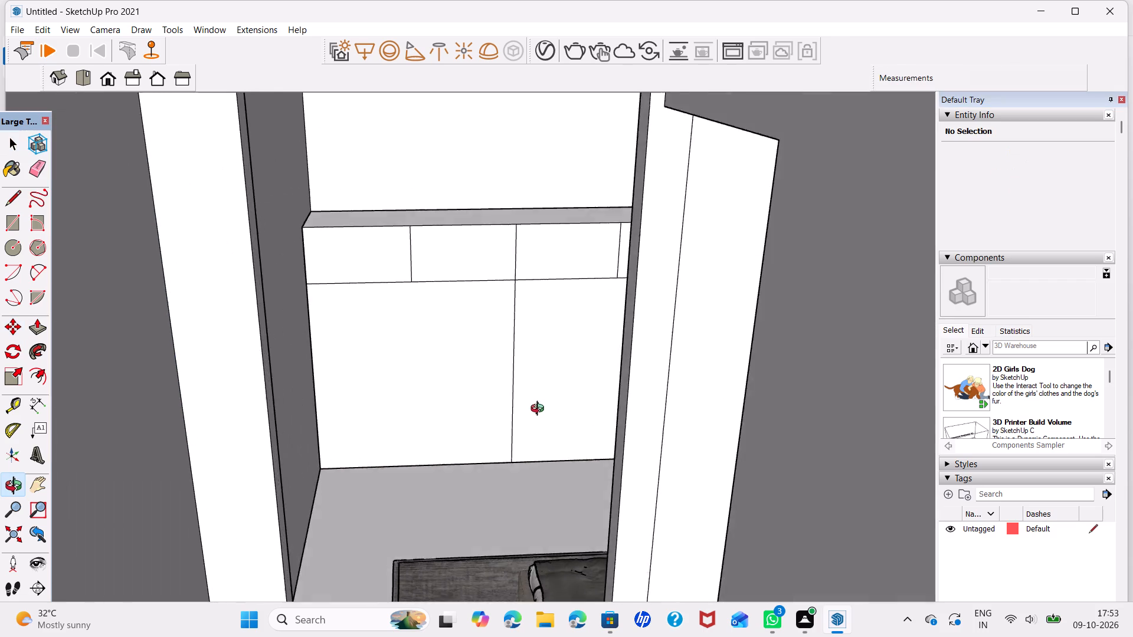
middle_click_drag(540, 410, 561, 457)
scroll(510, 451, "up", 4)
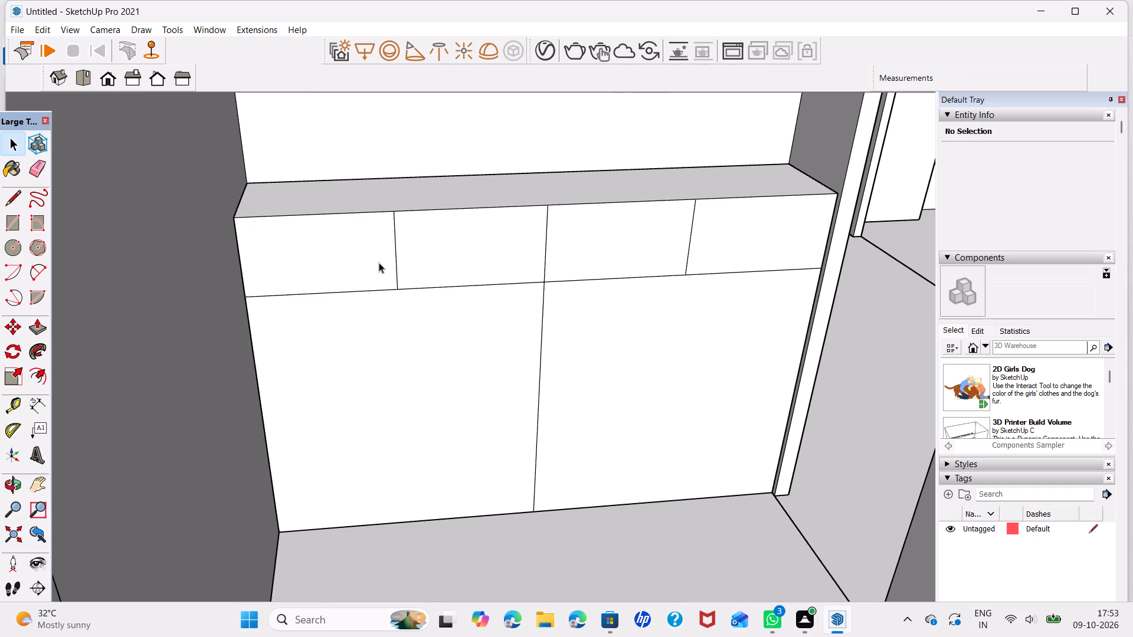
scroll(378, 248, "up", 3)
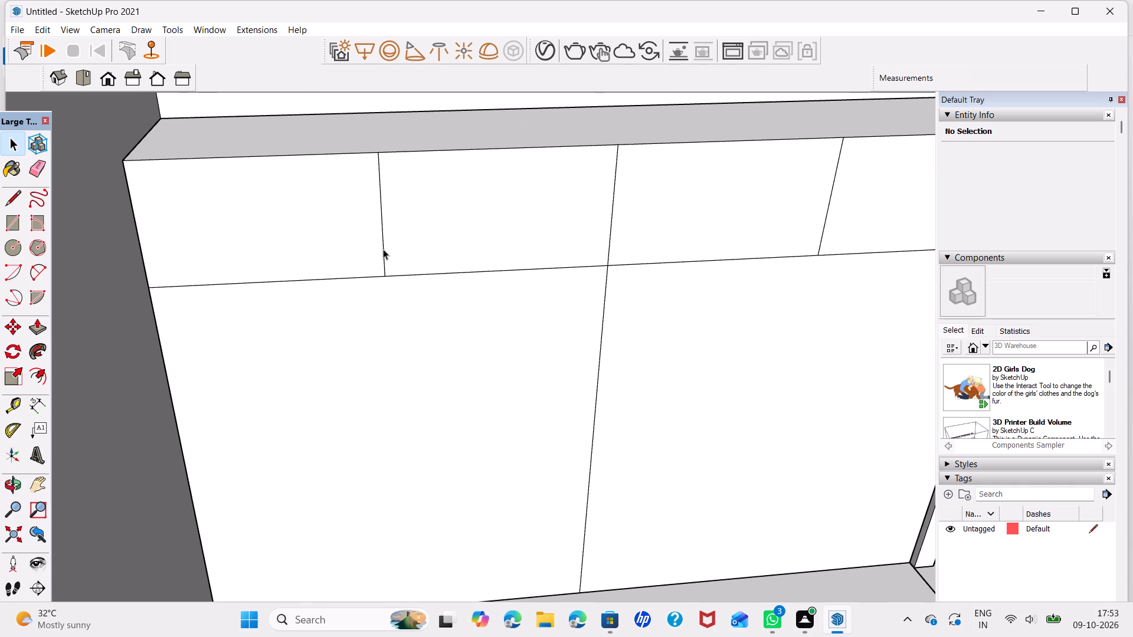
left_click(383, 249)
key("m")
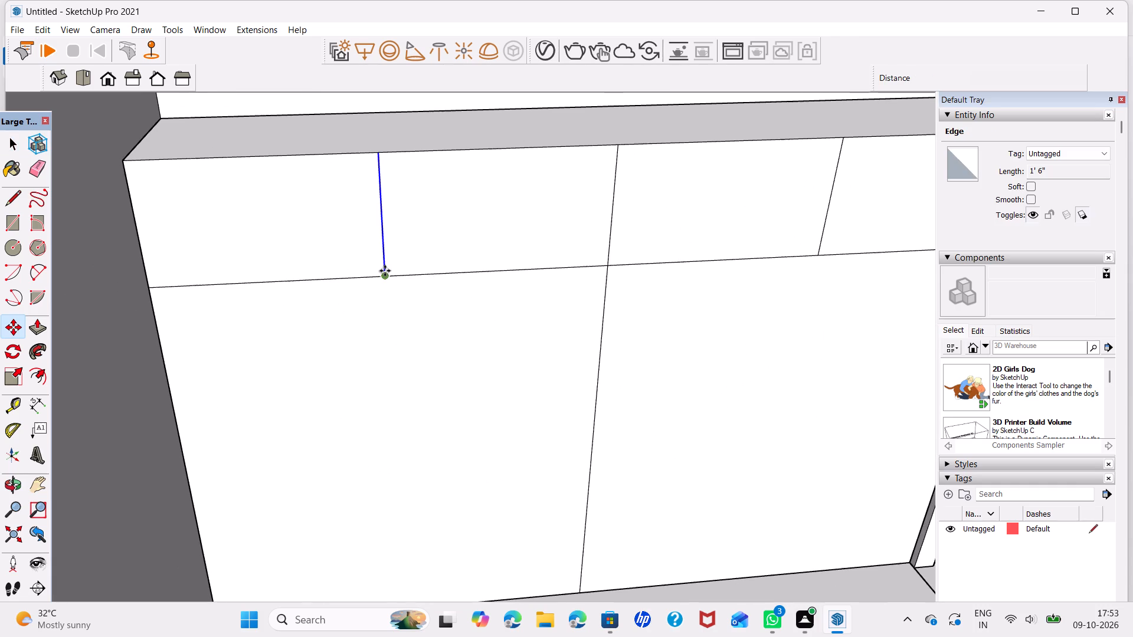
left_click(387, 277)
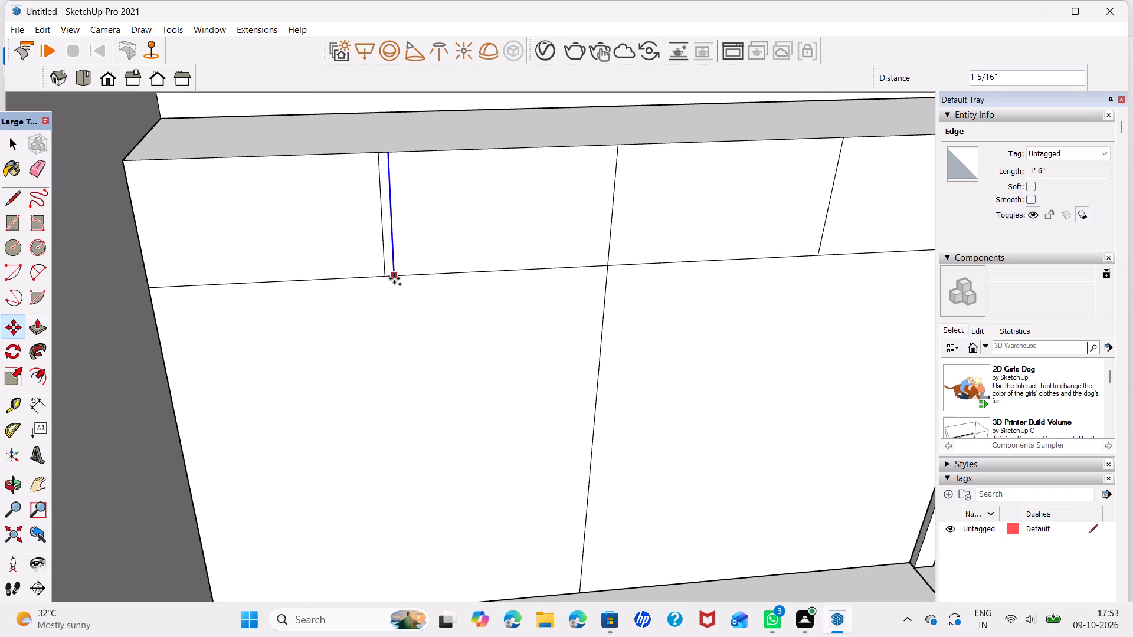
type("0.")
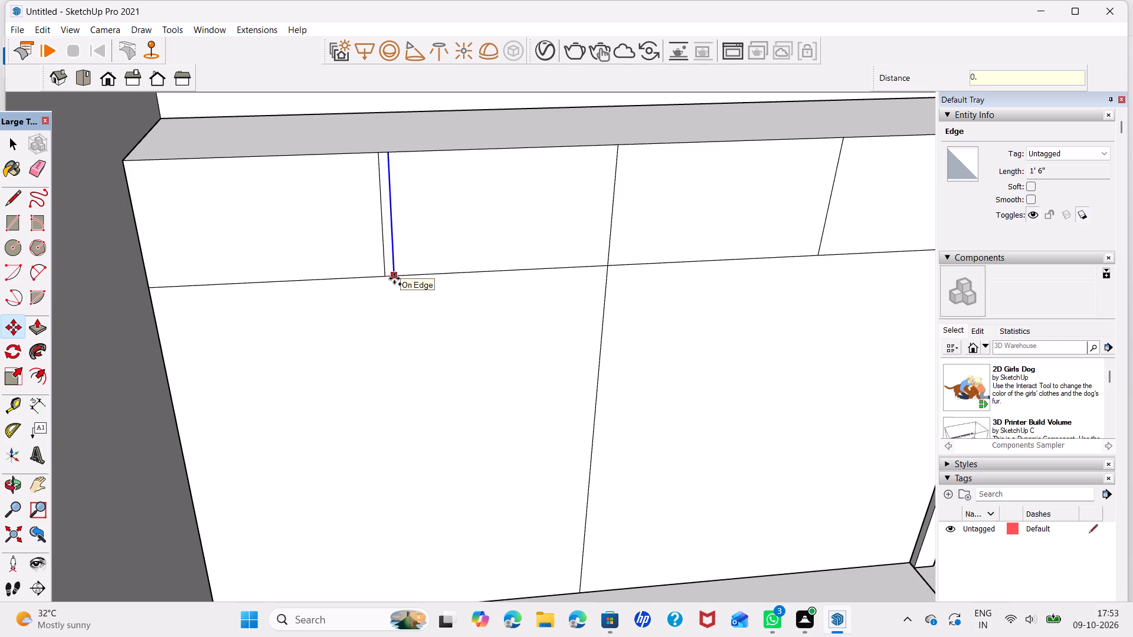
type("25")
key("Return")
Copy the offset divider line 0.5" back past the original divider and delete the original middle line, leaving a narrow gap strip.
scroll(391, 275, "up", 5)
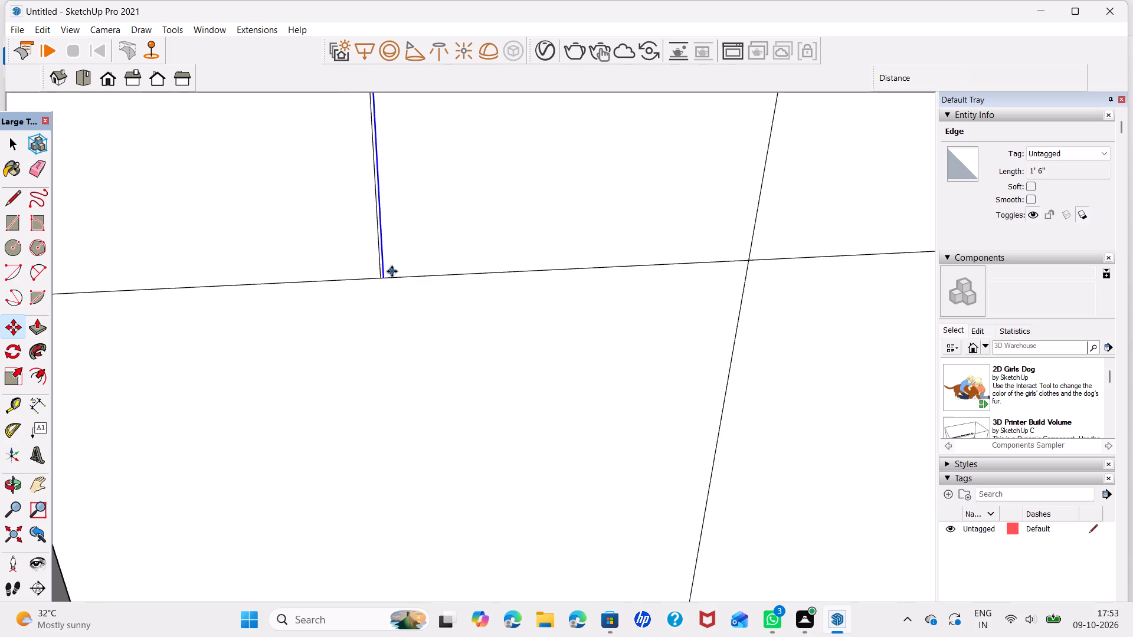
scroll(392, 271, "up", 5)
left_click(380, 283)
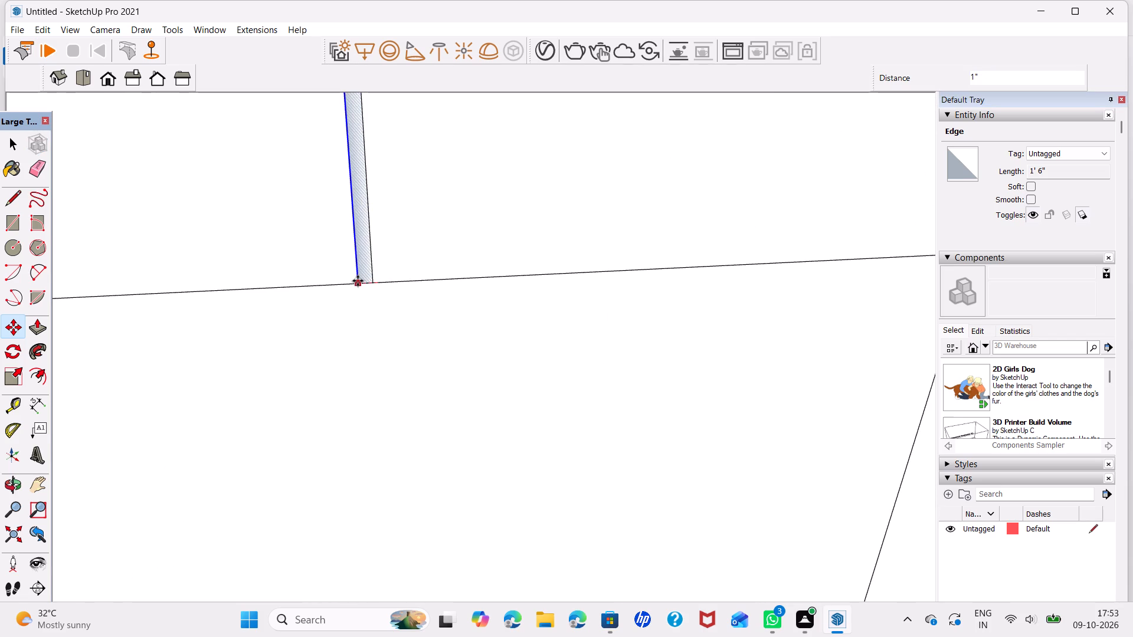
type("0.5")
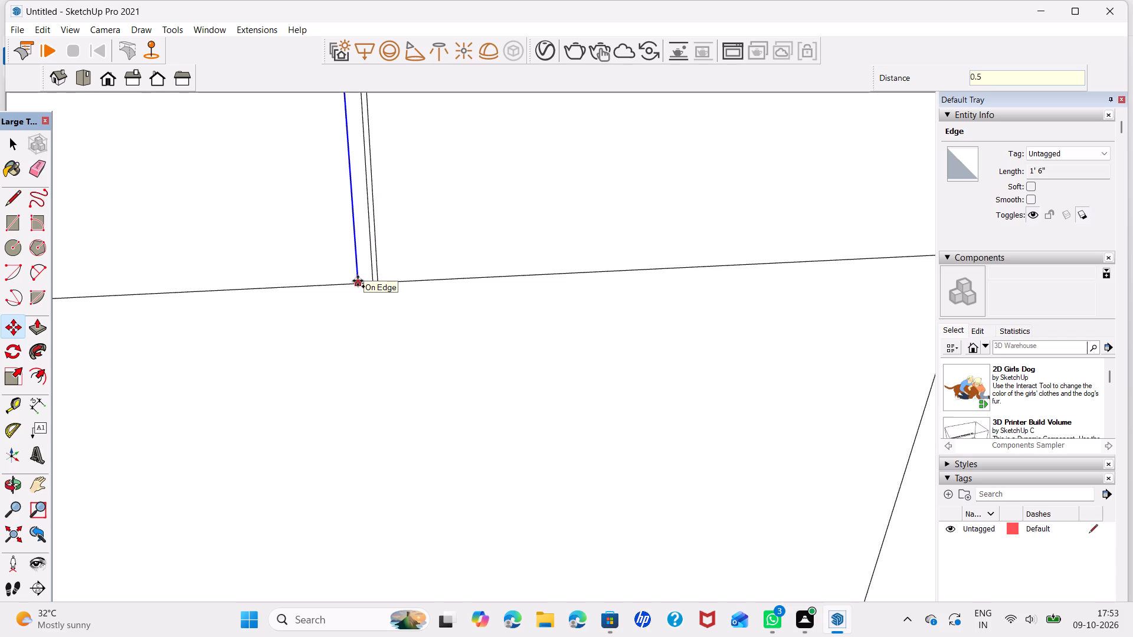
key("Return")
key("space")
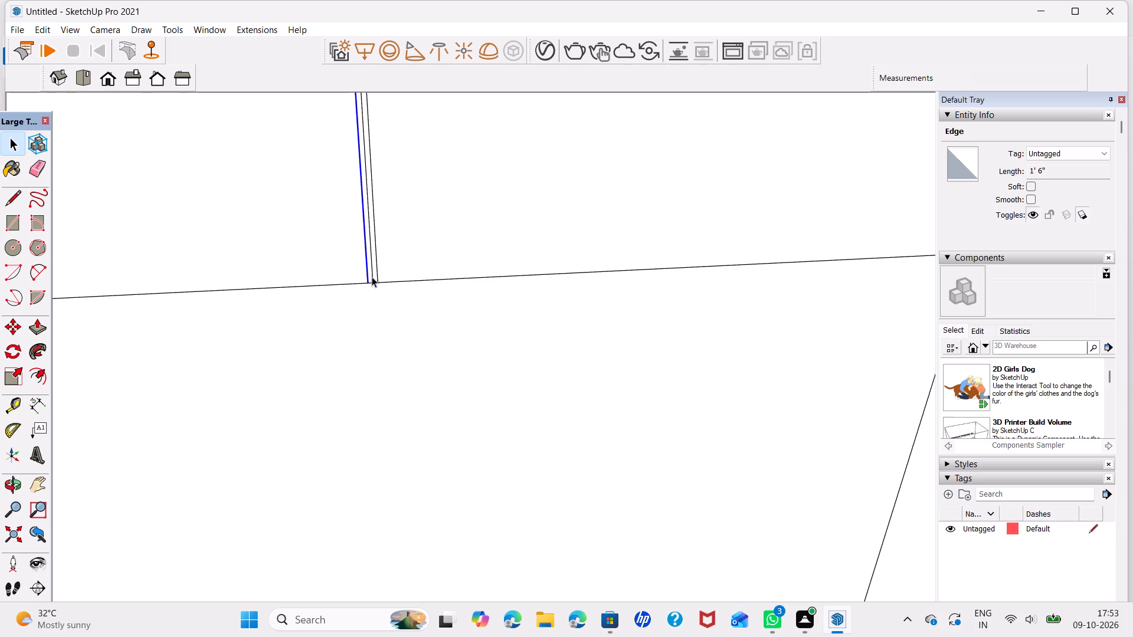
left_click(372, 276)
key("Delete")
Copy the gap strip between the first two upper doors onto the wardrobe's central upper-door divider.
left_click(370, 274)
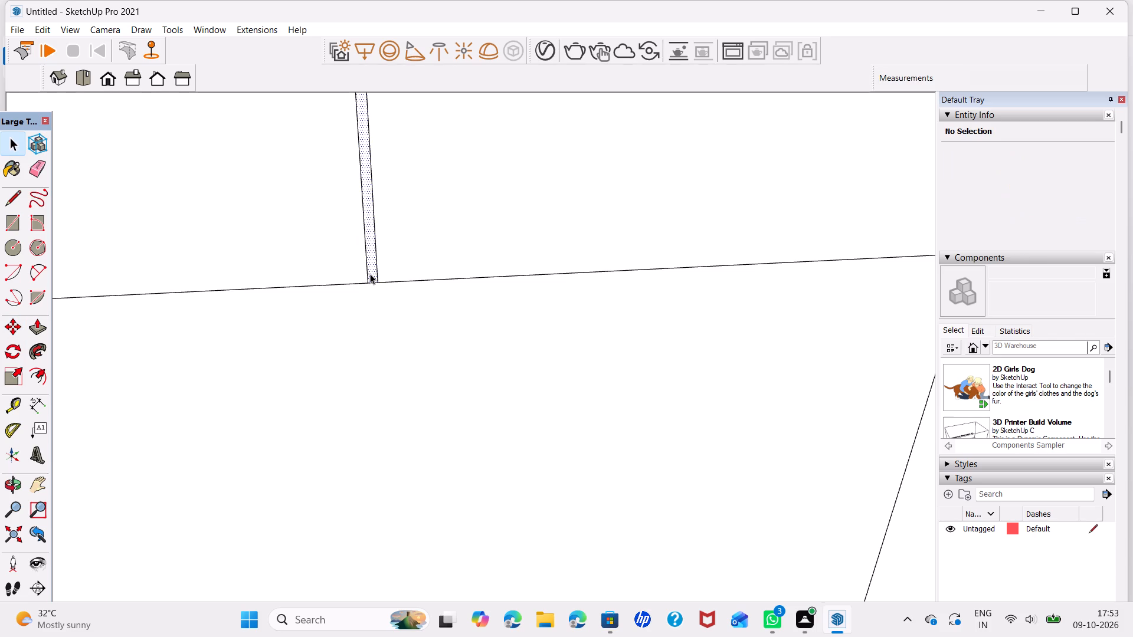
key("m")
scroll(370, 300, "up", 8)
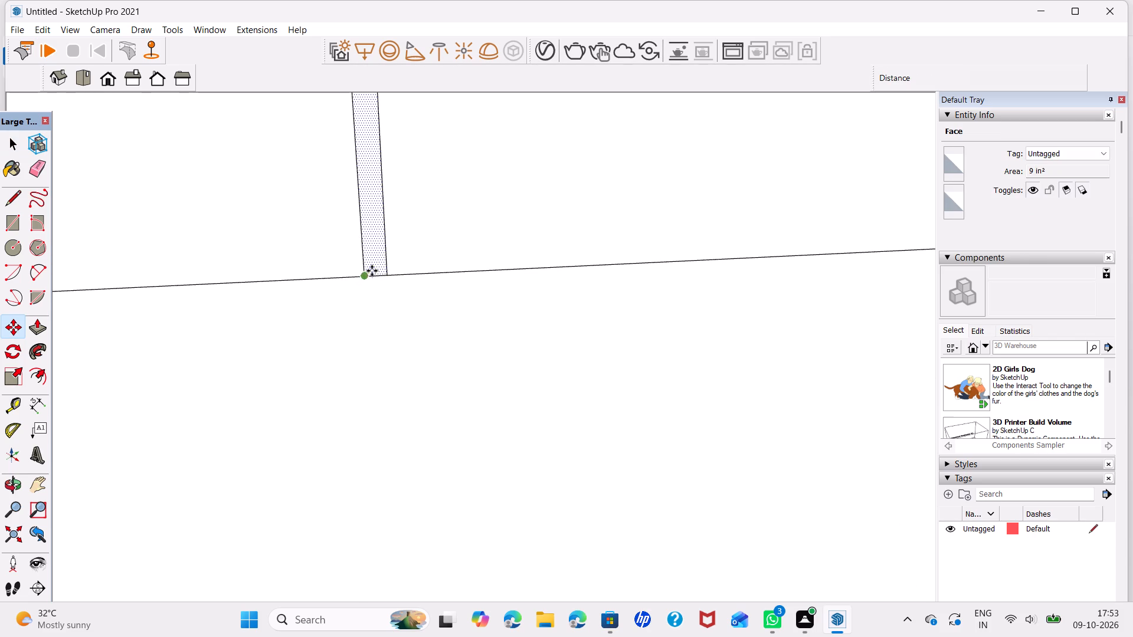
left_click(375, 274)
scroll(553, 256, "down", 4)
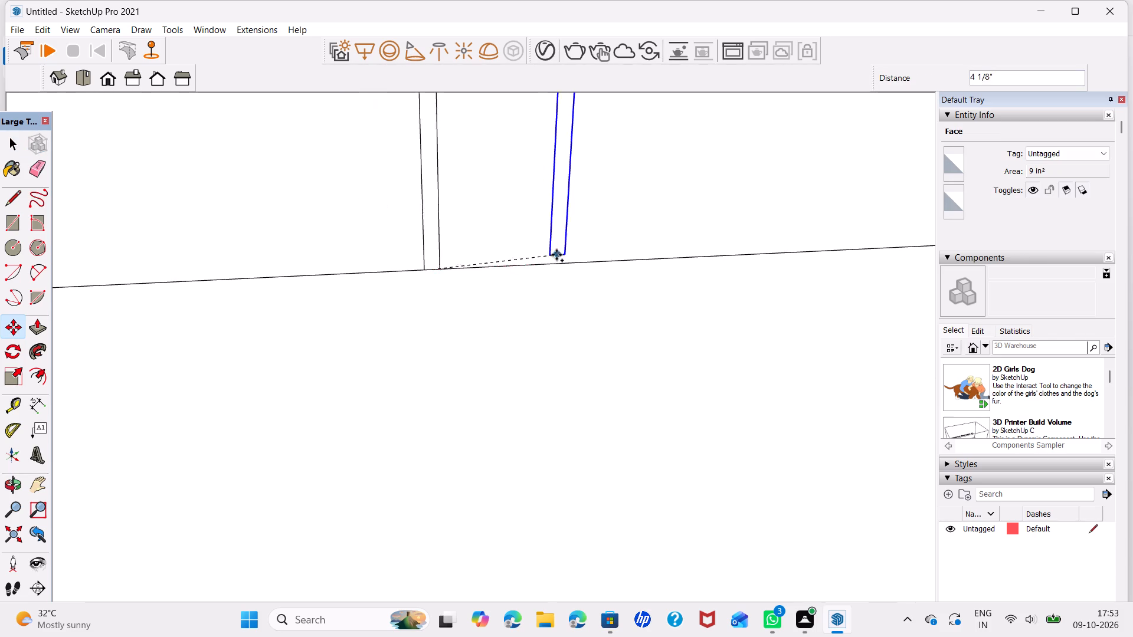
scroll(556, 255, "down", 6)
middle_click_drag(573, 247, 86, 318)
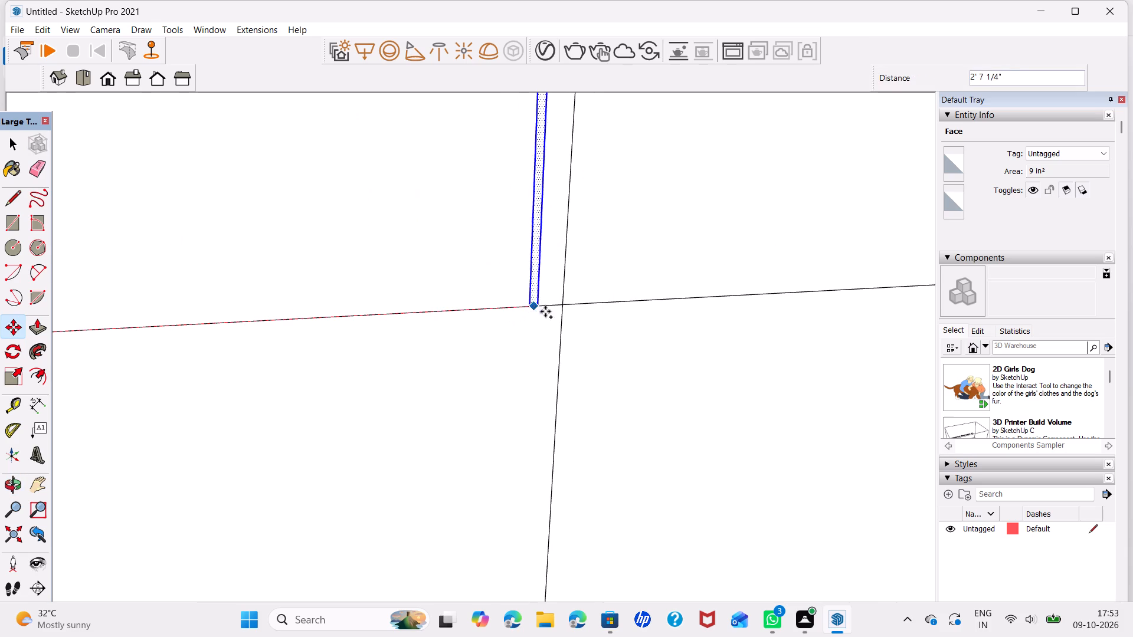
left_click(563, 310)
Copy the central gap strip onto the divider between the last two upper doors.
scroll(563, 310, "down", 4)
middle_click_drag(565, 294, 463, 338)
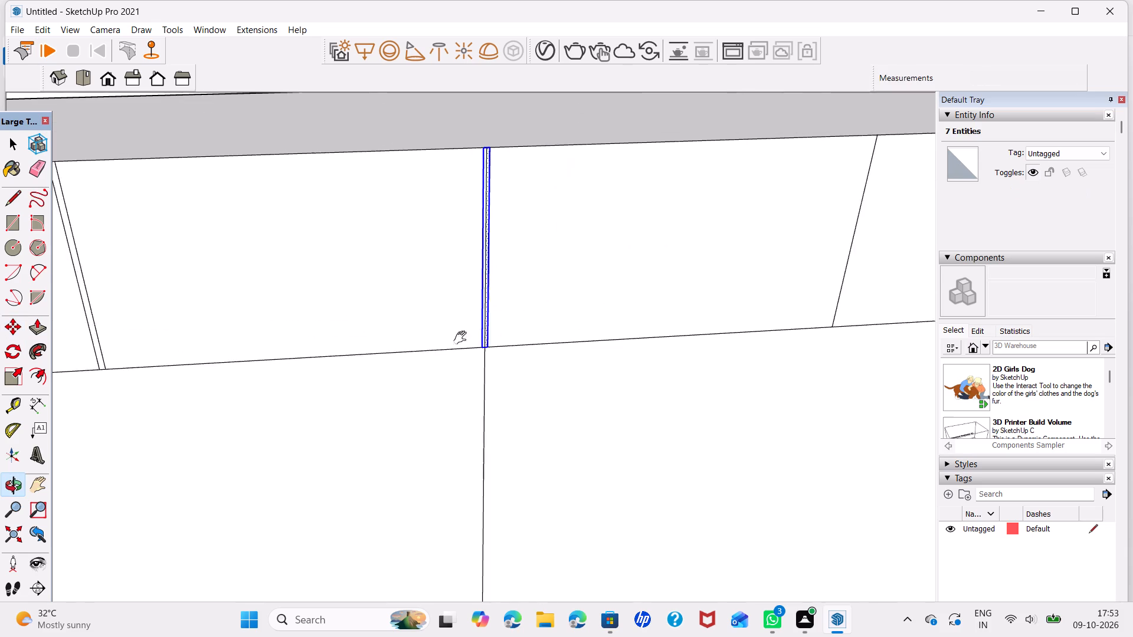
middle_click_drag(463, 338, 322, 336)
scroll(319, 347, "up", 10)
left_click(325, 348)
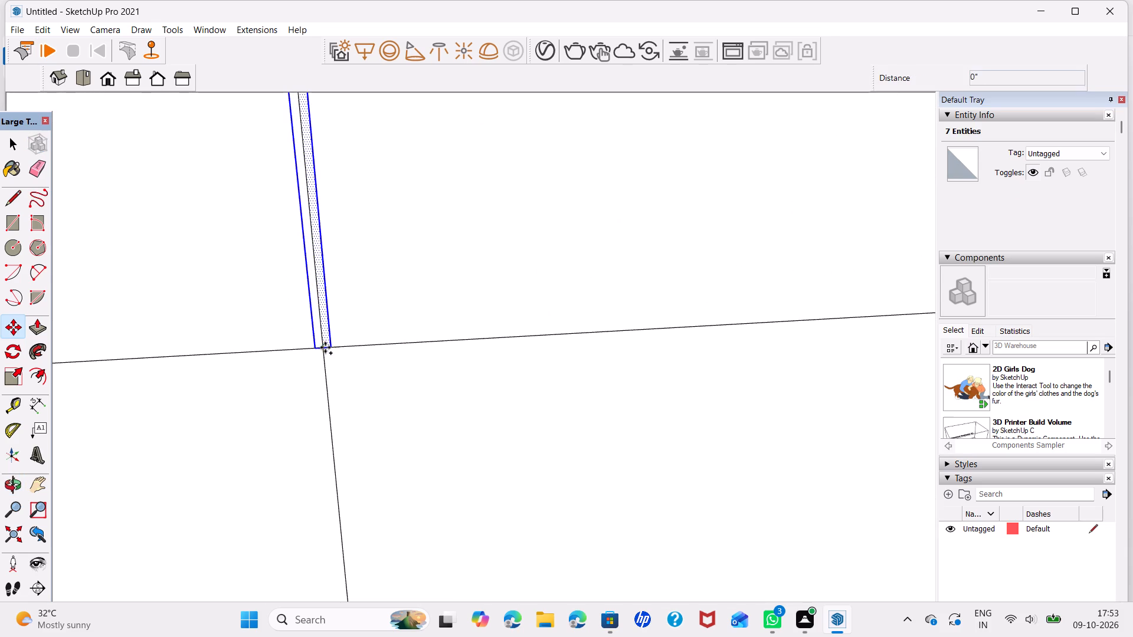
scroll(525, 330, "down", 6)
middle_click_drag(536, 322, 48, 362, "shift")
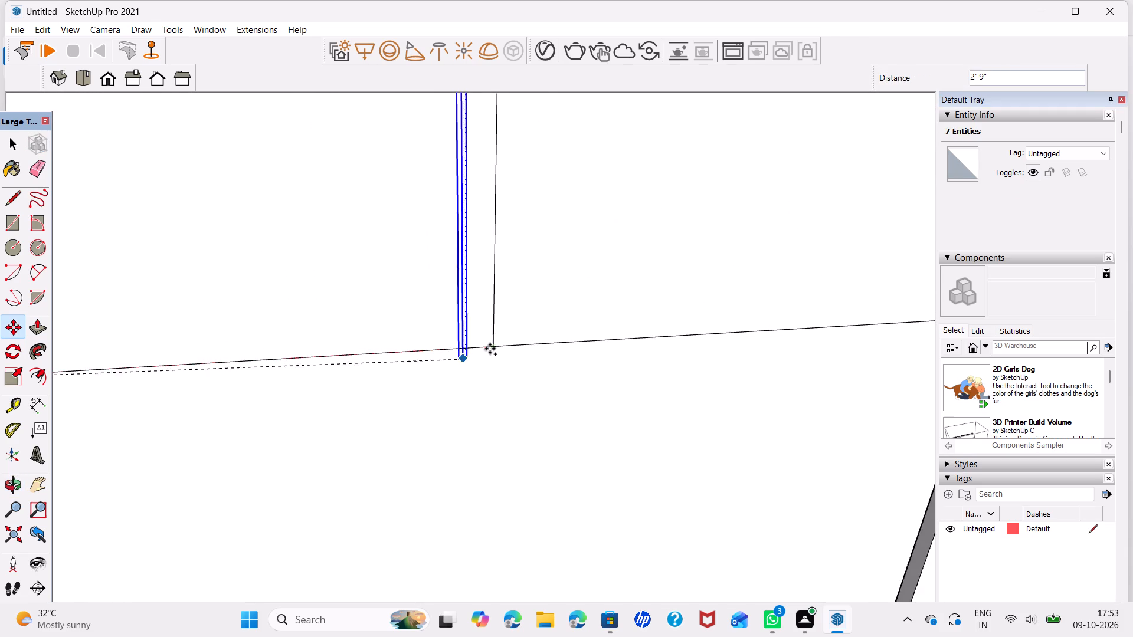
scroll(490, 349, "up", 5)
left_click(497, 342)
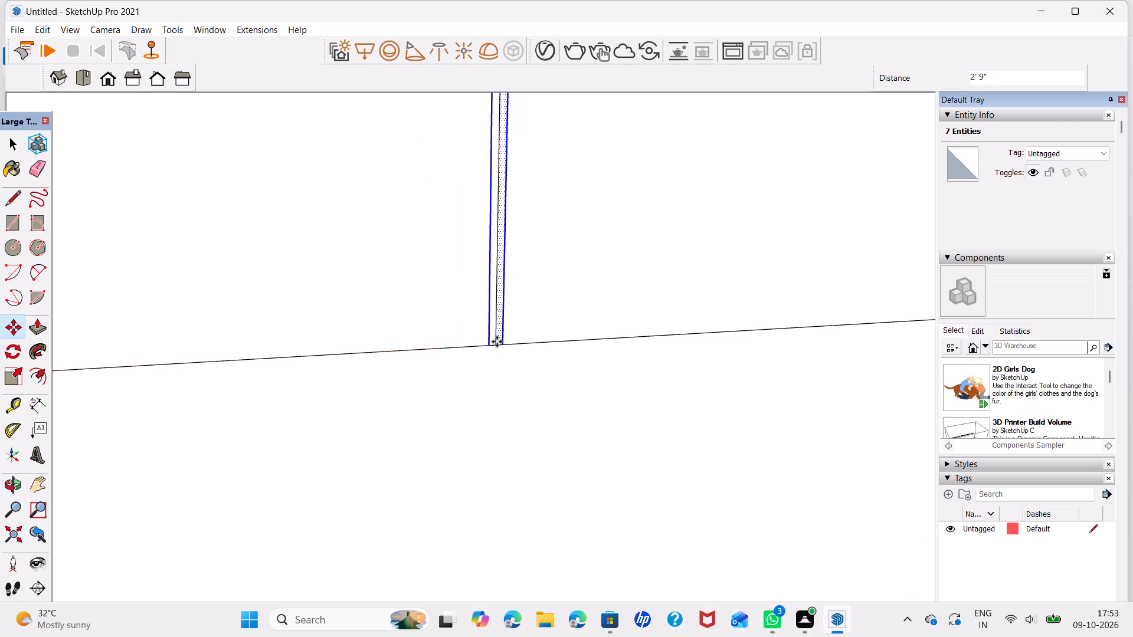
Delete the original middle divider lines inside the two copied upper gap strips.
scroll(497, 342, "down", 7)
scroll(561, 316, "down", 6)
key("space")
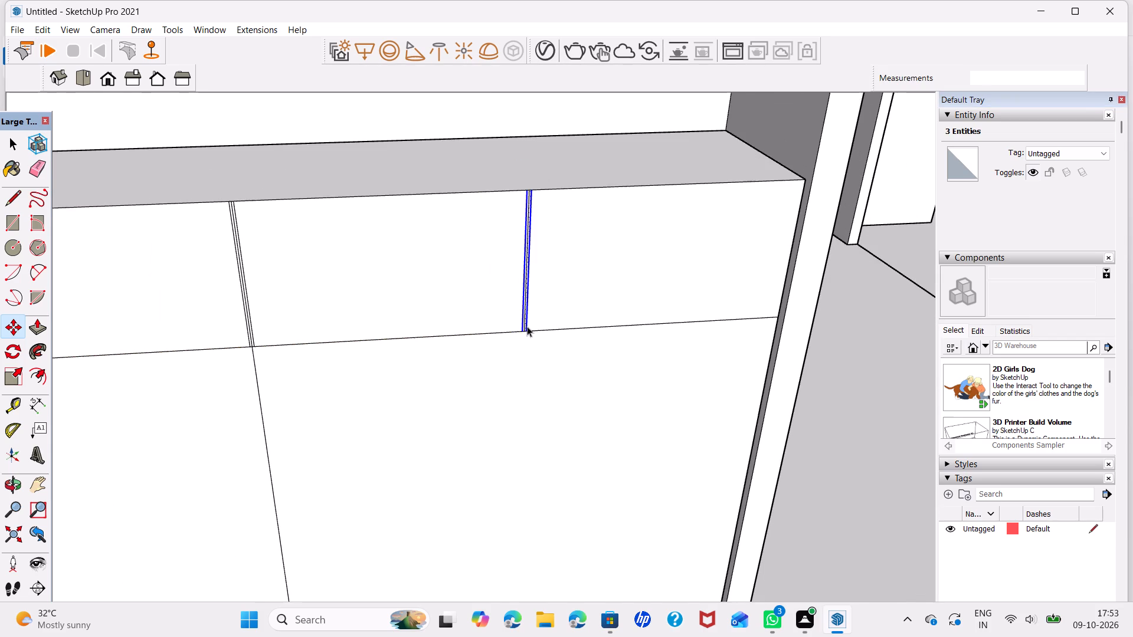
scroll(527, 326, "up", 8)
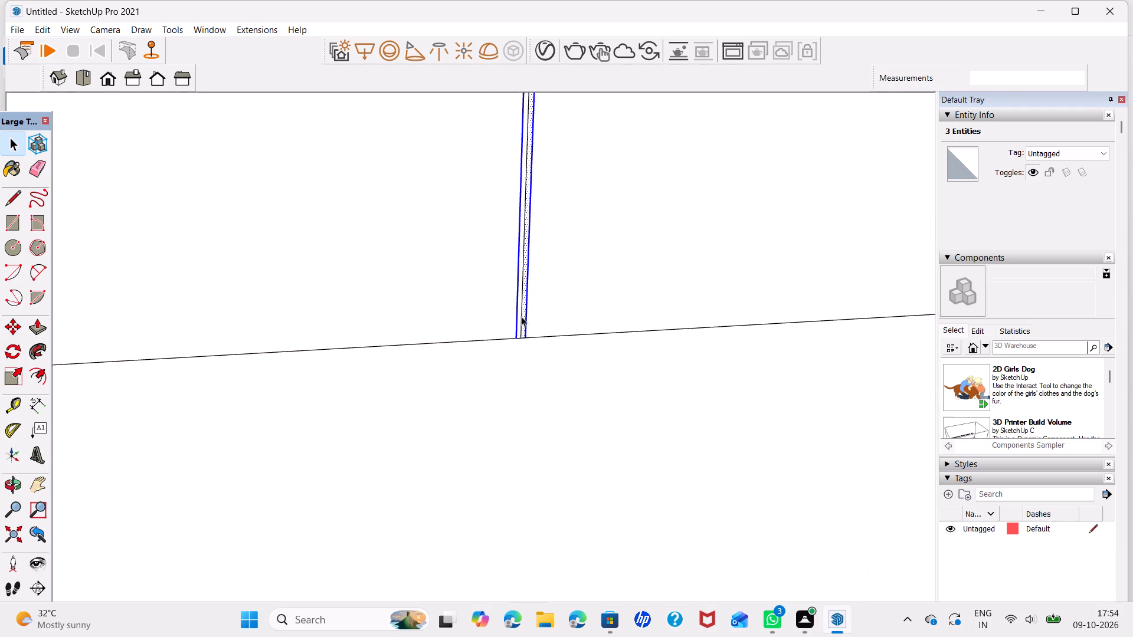
left_click(521, 316)
key("Delete")
scroll(324, 318, "down", 6)
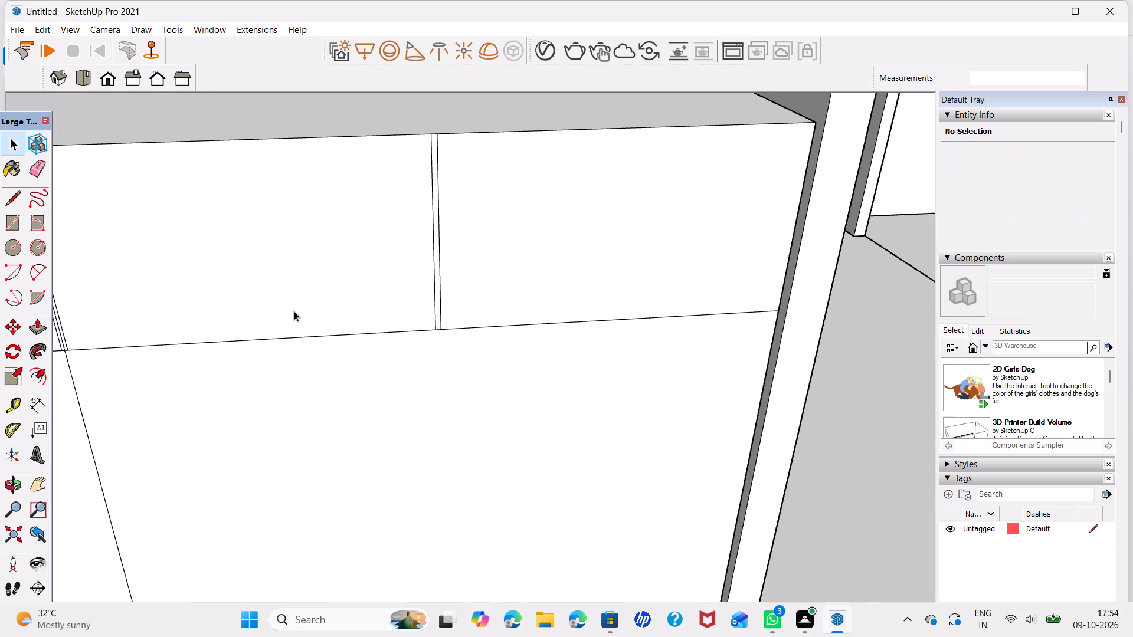
middle_click_drag(294, 311, 685, 311)
scroll(434, 333, "up", 1)
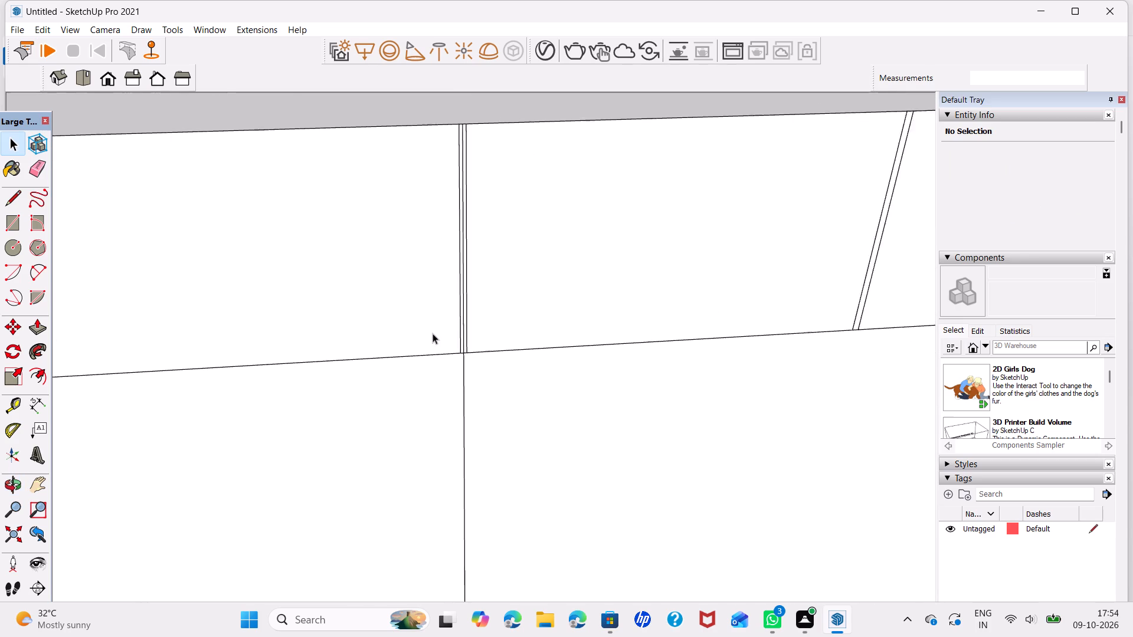
scroll(433, 333, "up", 2)
left_click(469, 340)
left_click(471, 342)
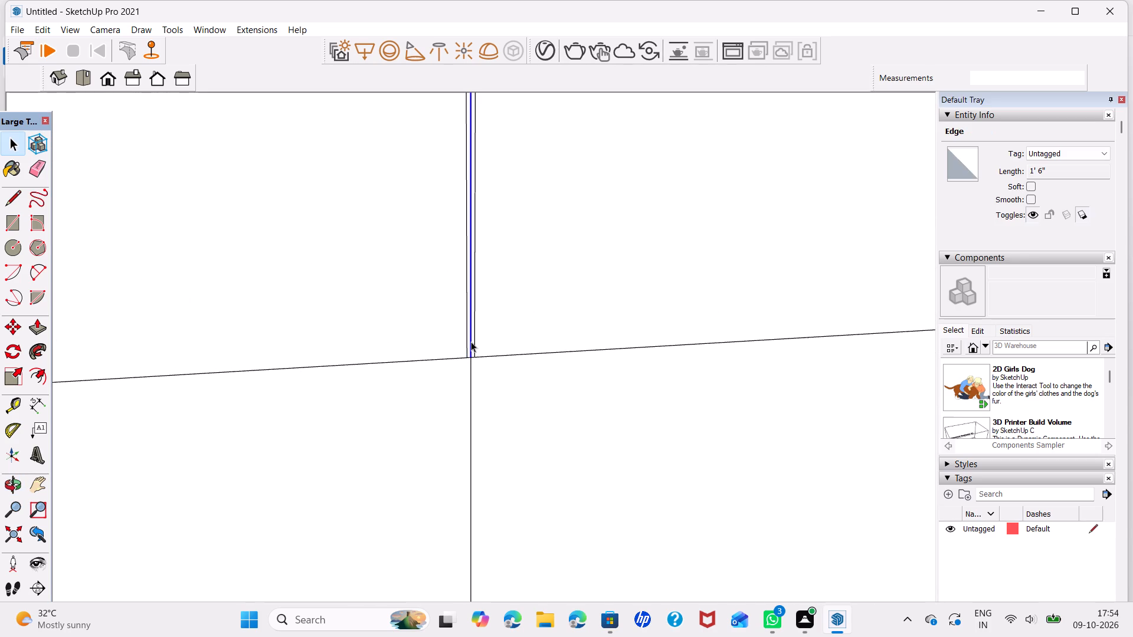
key("Delete")
Copy the divider between the two lower wardrobe doors 0.25" toward the bedroom's doorway side.
scroll(471, 342, "down", 7)
middle_click_drag(356, 338, 480, 317)
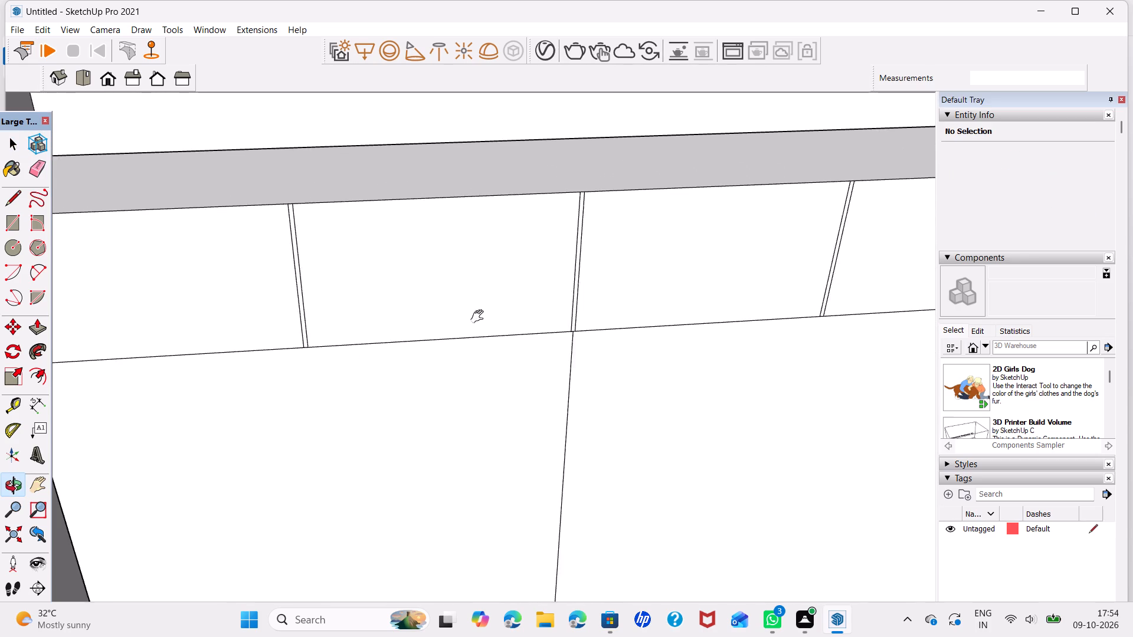
middle_click_drag(480, 317, 545, 314)
scroll(545, 322, "down", 5)
middle_click_drag(552, 388, 508, 329)
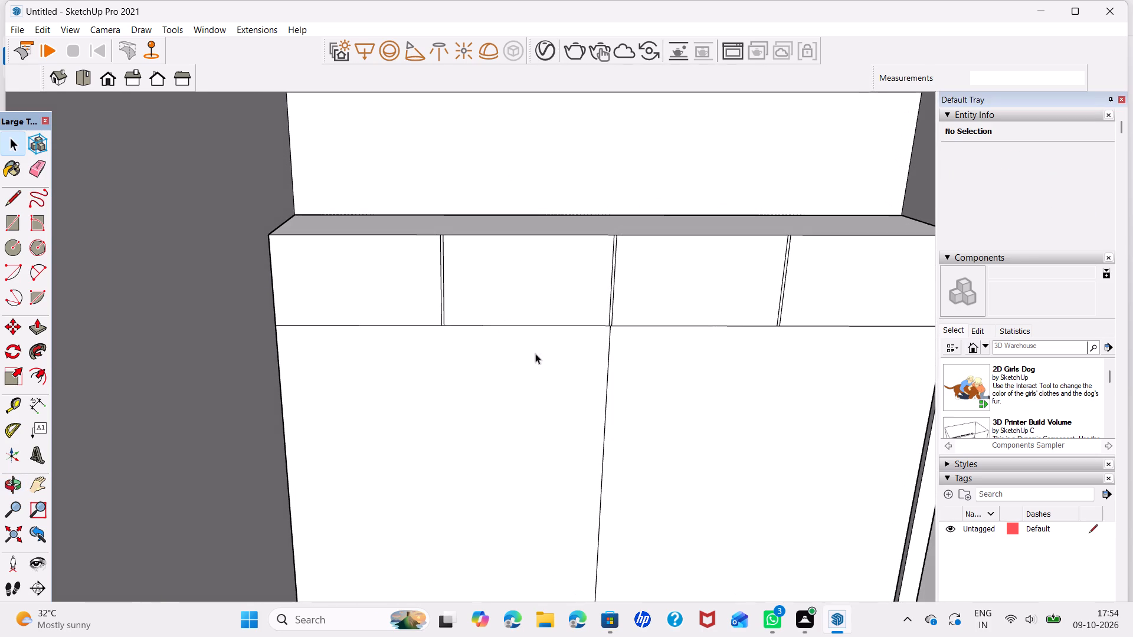
scroll(609, 296, "up", 3)
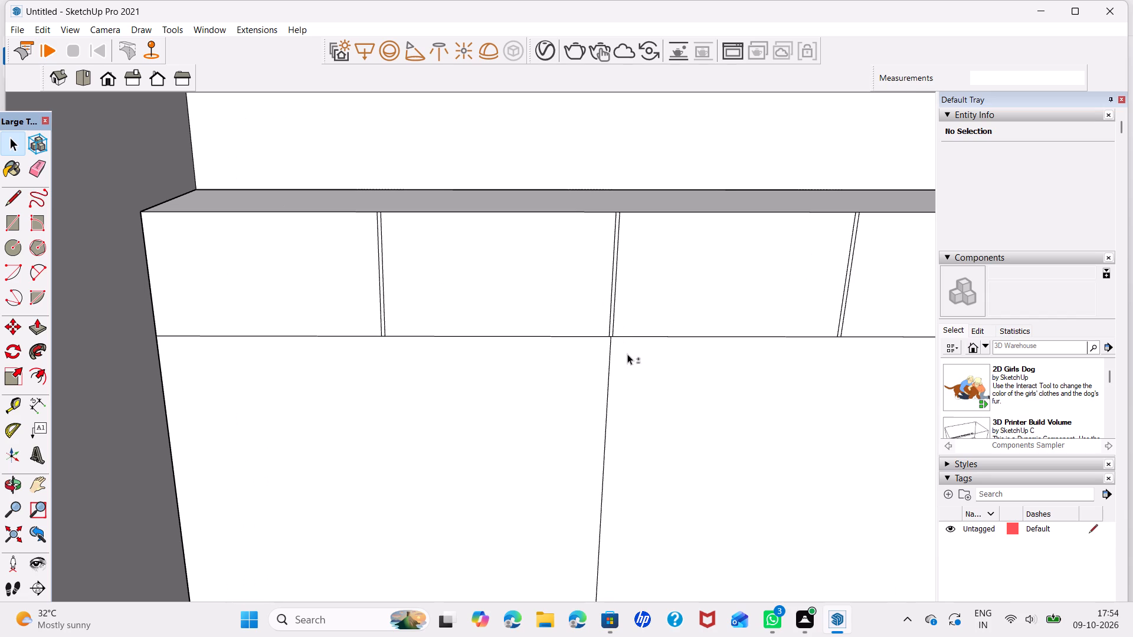
middle_click_drag(631, 460, 579, 212)
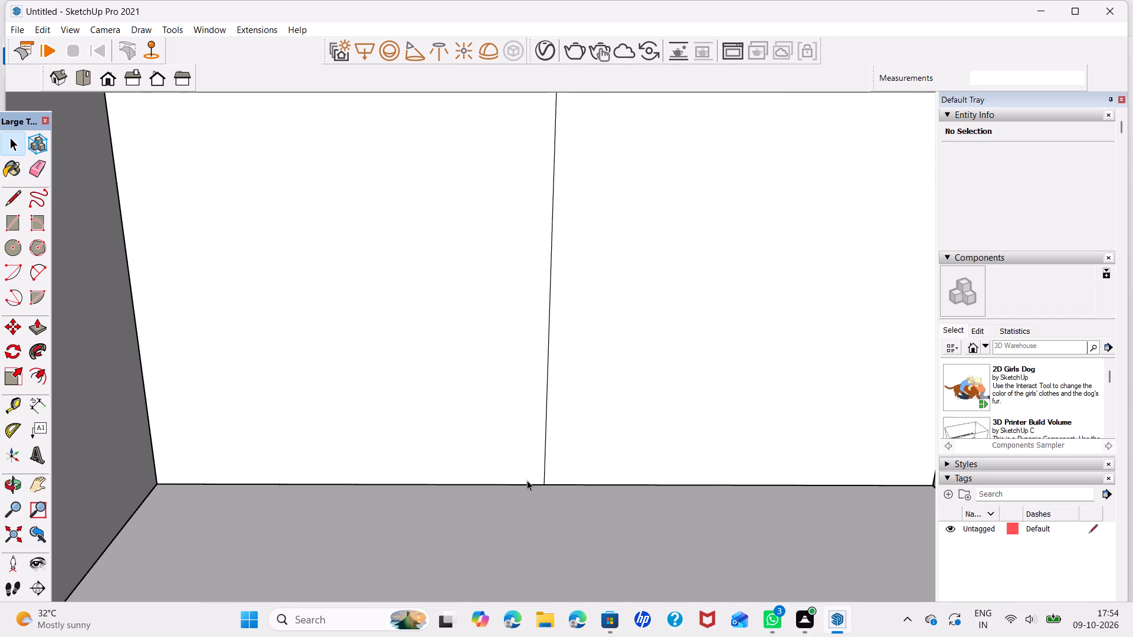
left_click(545, 479)
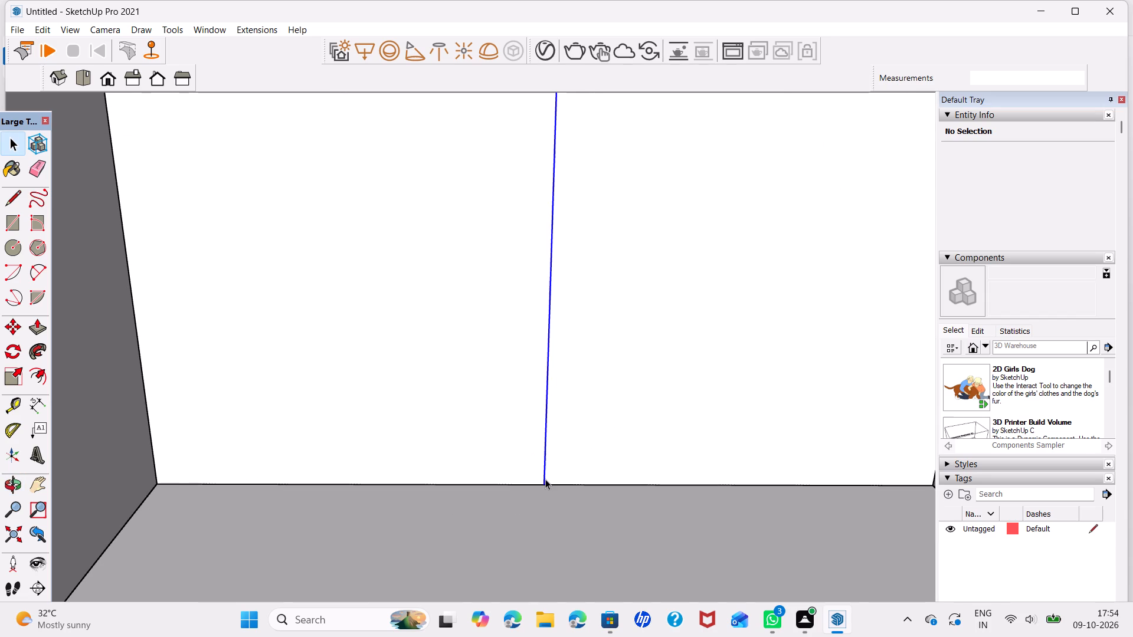
key("m")
left_click(546, 479)
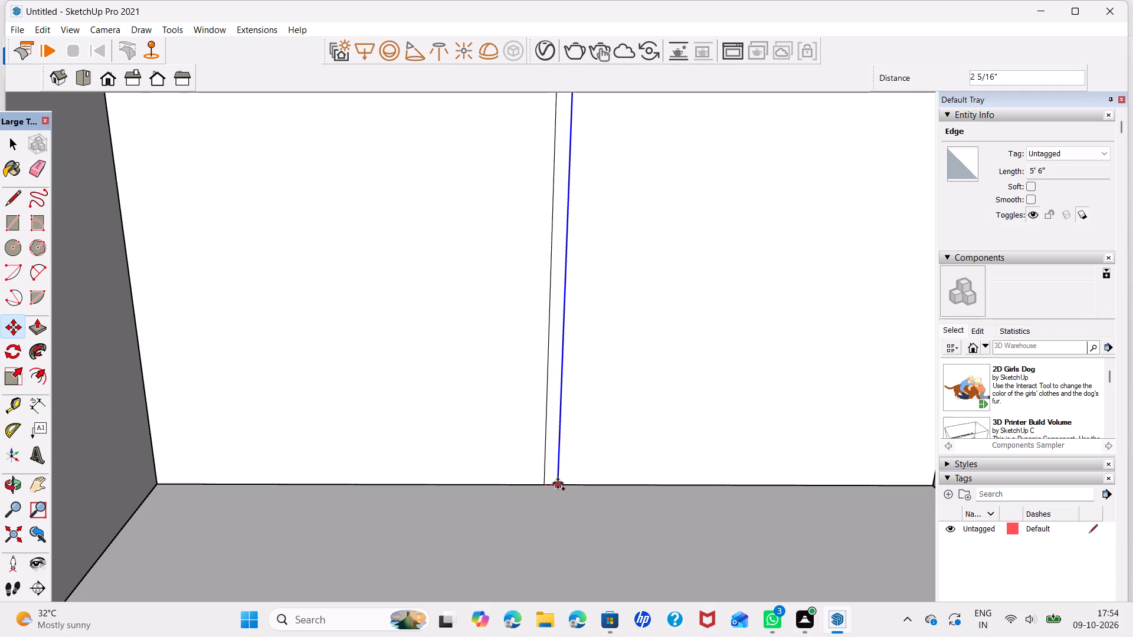
type("0.25")
key("Return")
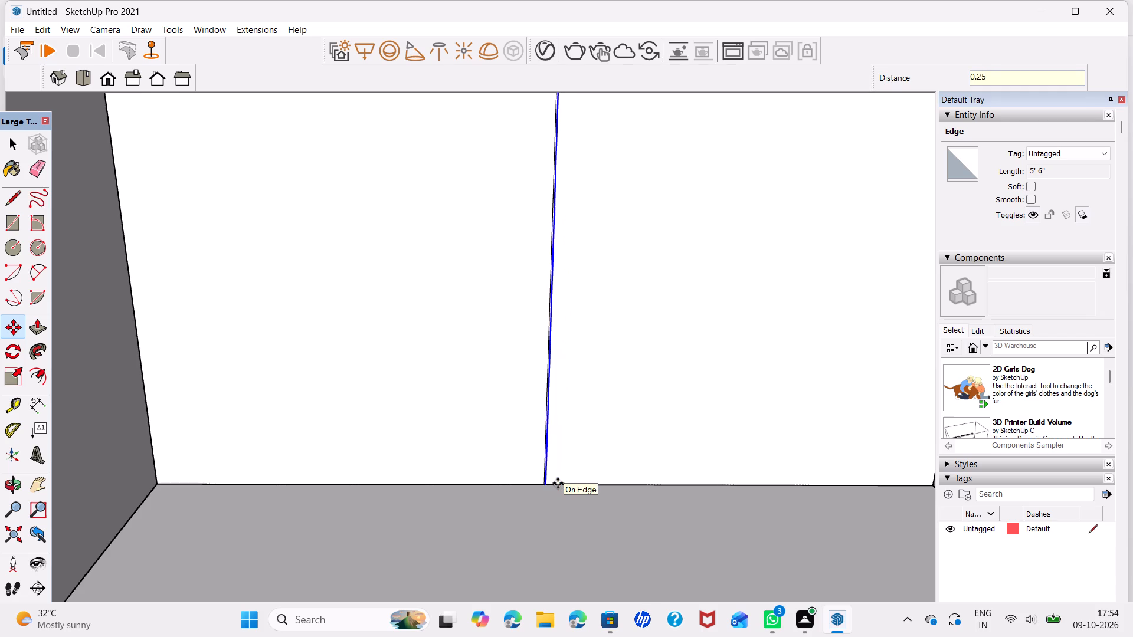
Copy the lower offset line 0.5" back past the original divider and delete the original middle line.
scroll(549, 484, "up", 20)
scroll(549, 484, "up", 1)
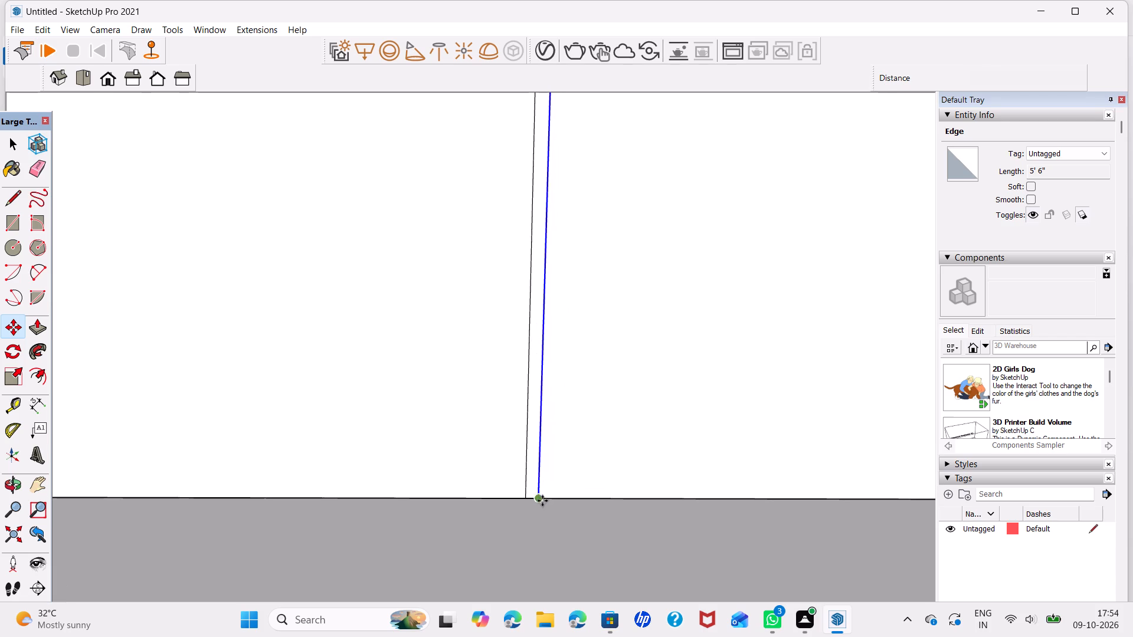
left_click(540, 501)
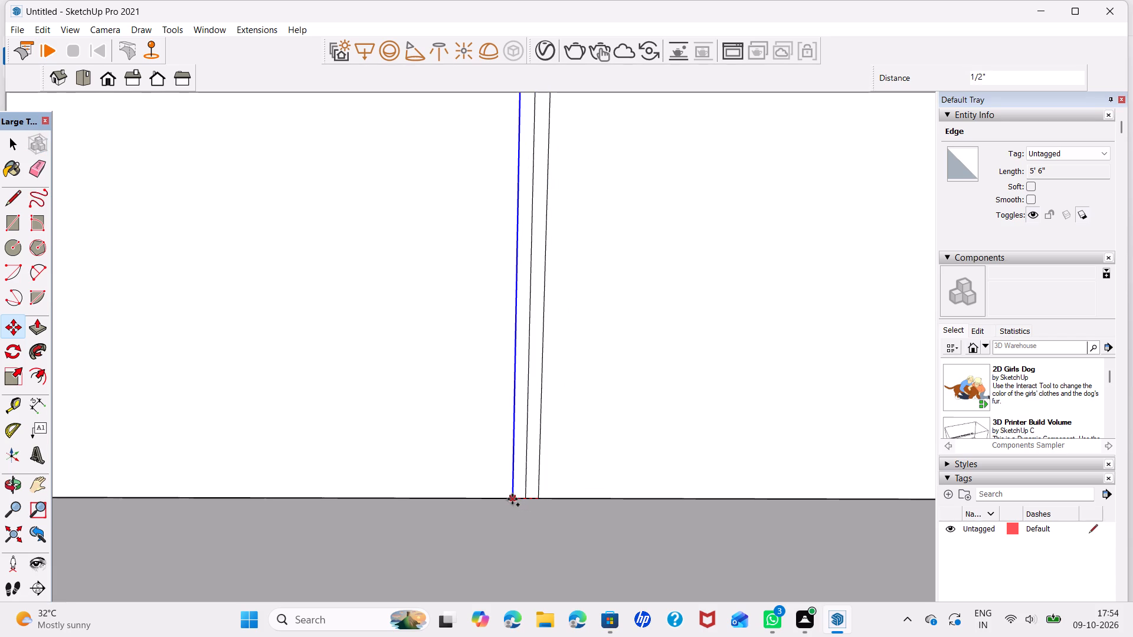
type("0.5")
key("Return")
key("space")
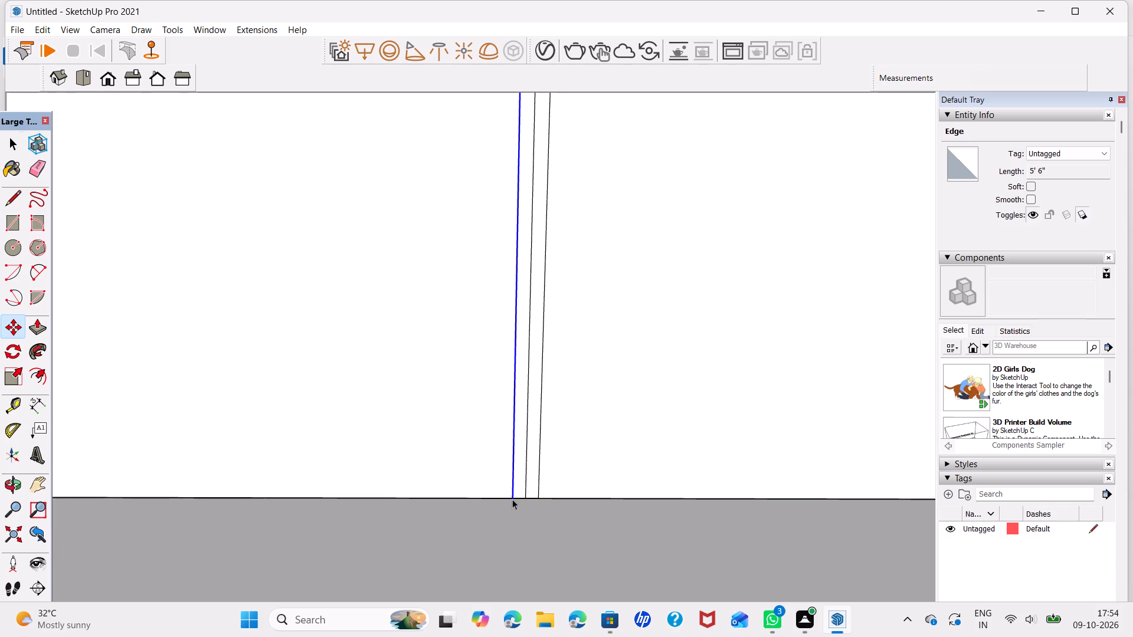
left_click(525, 477)
key("Delete")
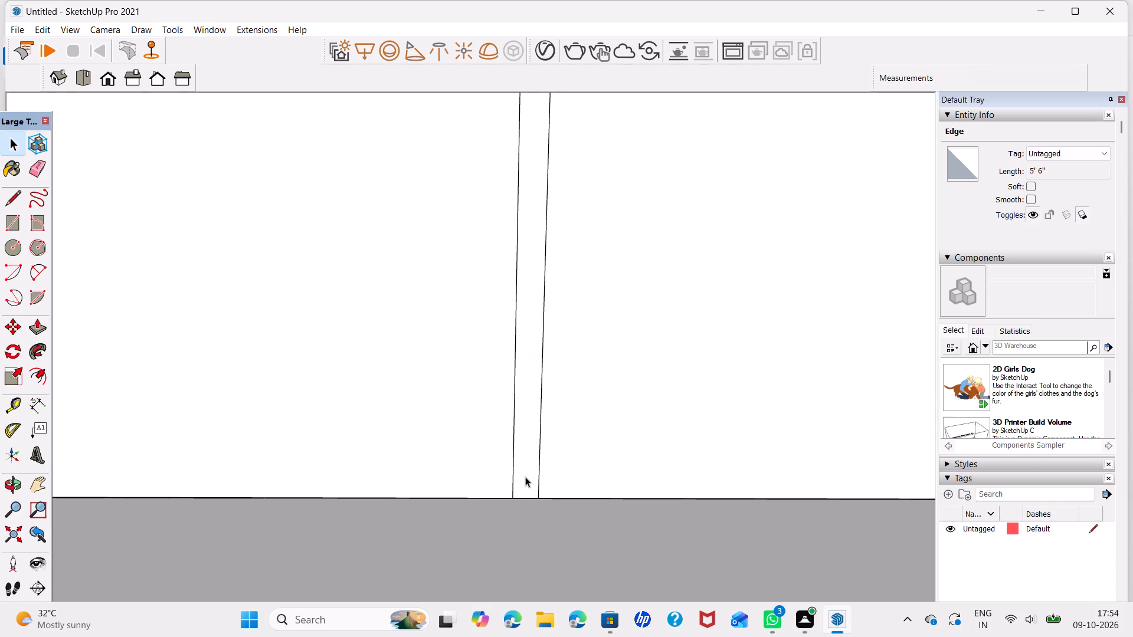
Push the gap strip between the two lower doors 0.5" into the wardrobe.
left_click(525, 477)
key("p")
left_click(525, 477)
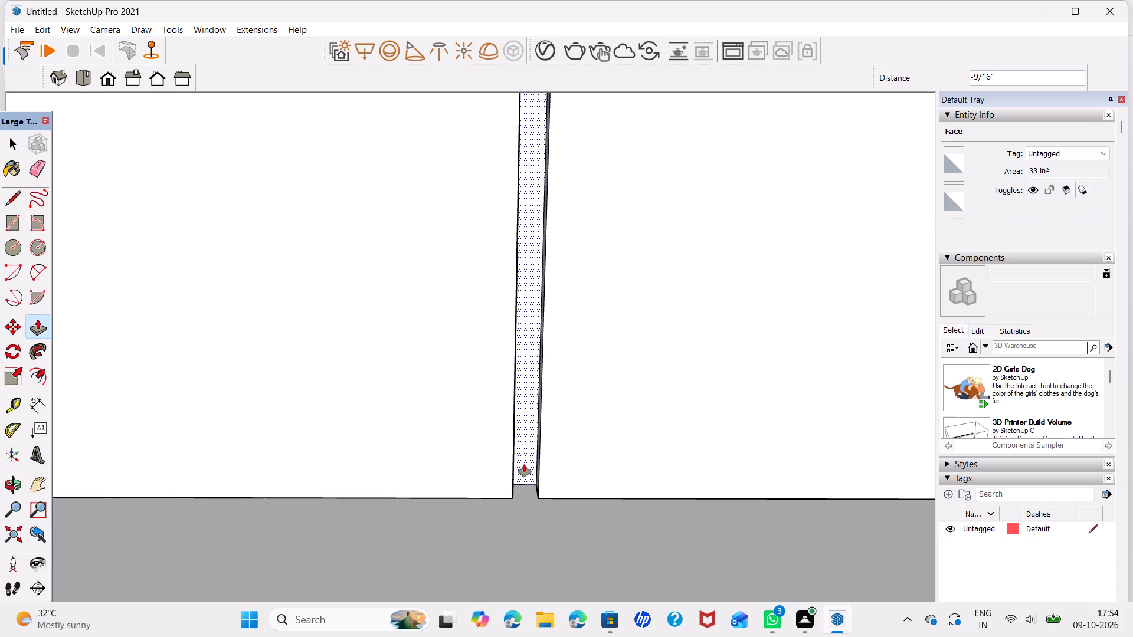
type("0.5")
key("Return")
scroll(525, 464, "down", 5)
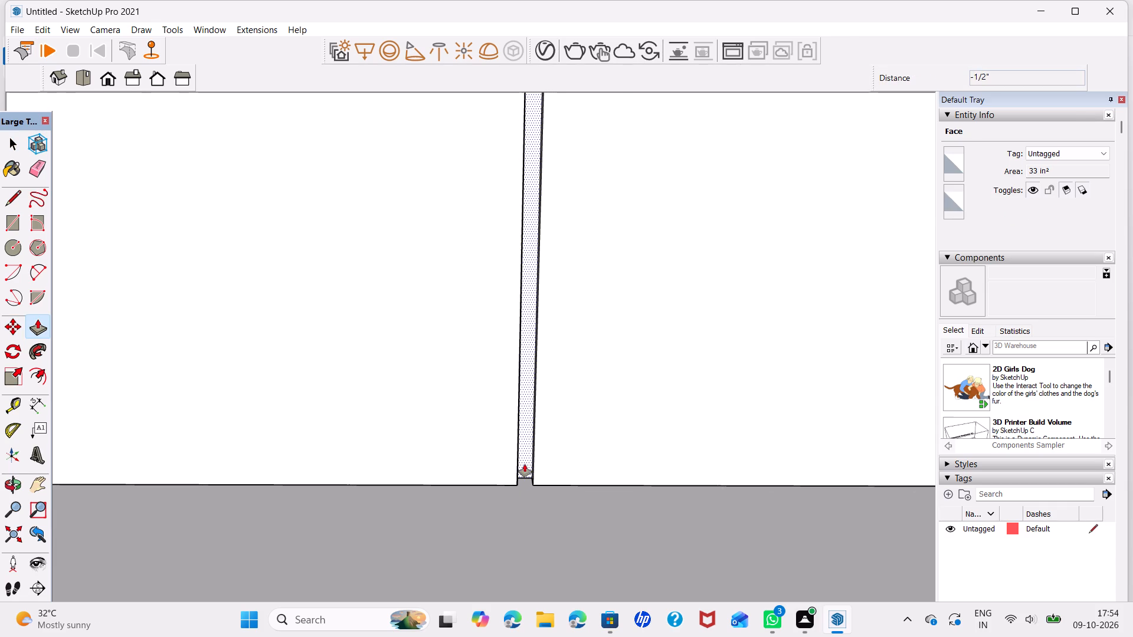
key("Escape")
scroll(525, 464, "down", 14)
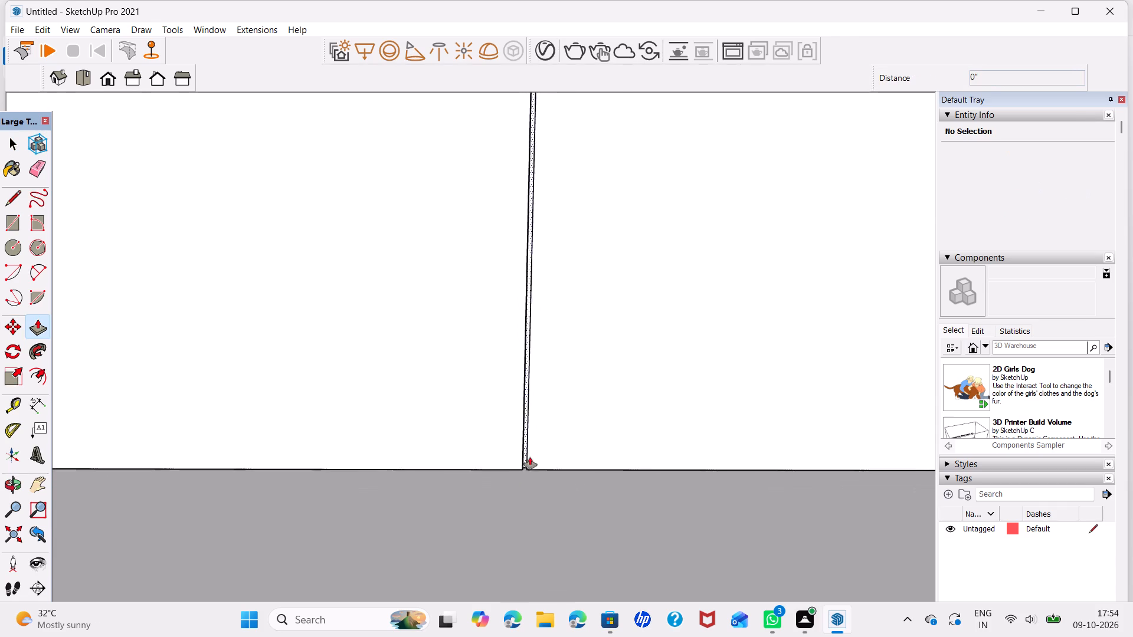
scroll(530, 455, "down", 12)
middle_click_drag(530, 442, 612, 549)
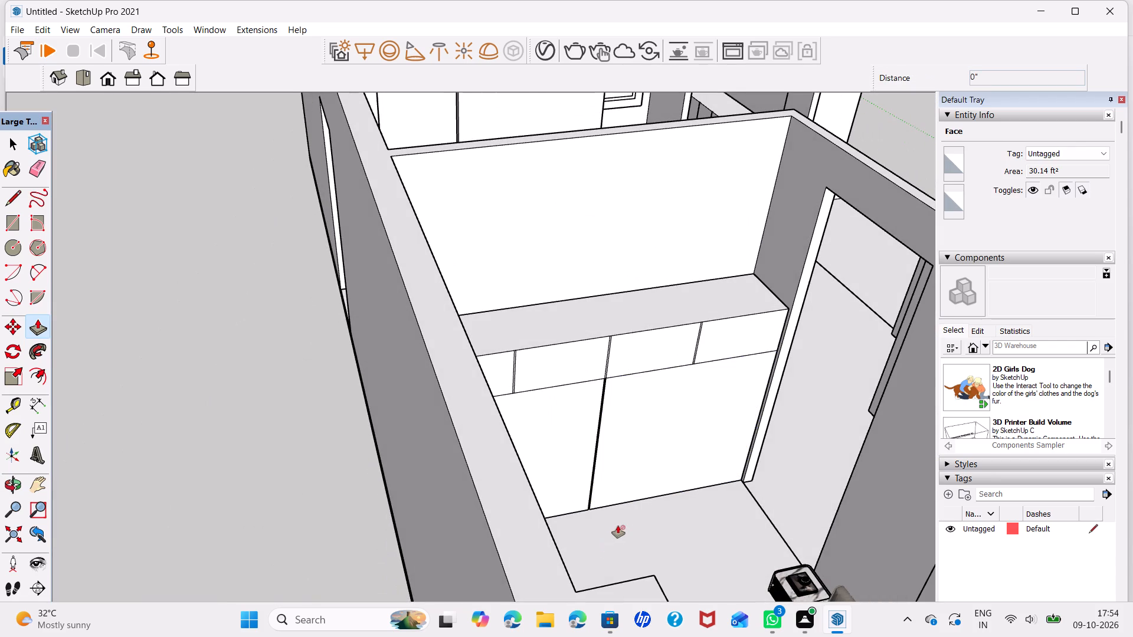
key("Escape")
key("space")
Copy the bed set with nightstands and rug from the second bedroom about 34' into the empty bedroom beside the kitchen.
scroll(680, 479, "down", 6)
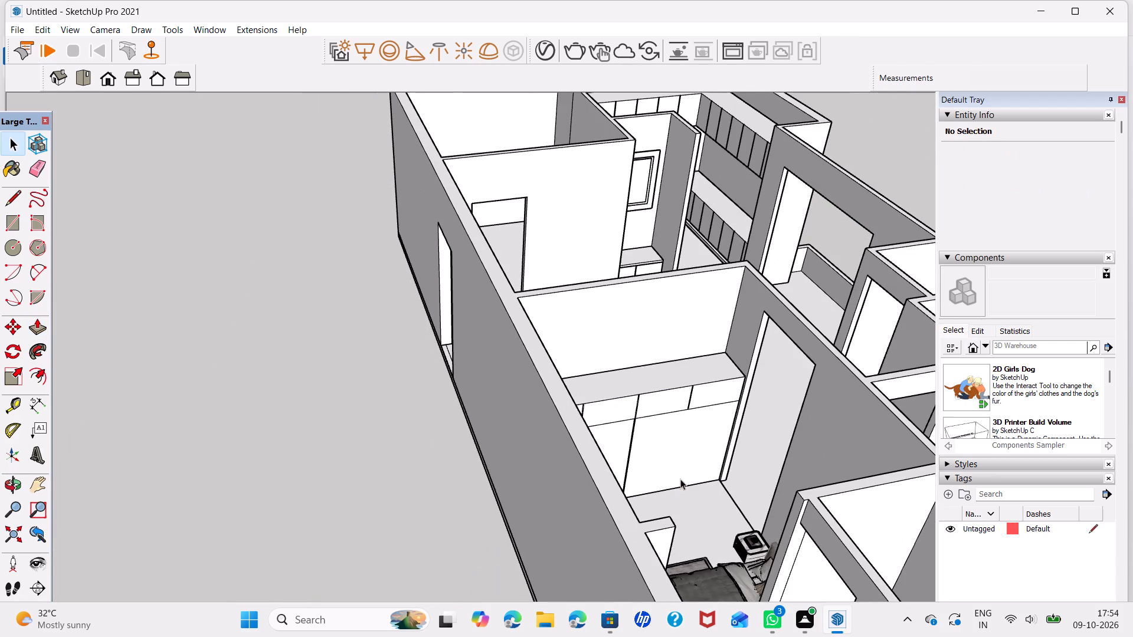
middle_click_drag(686, 467, 359, 495, "shift")
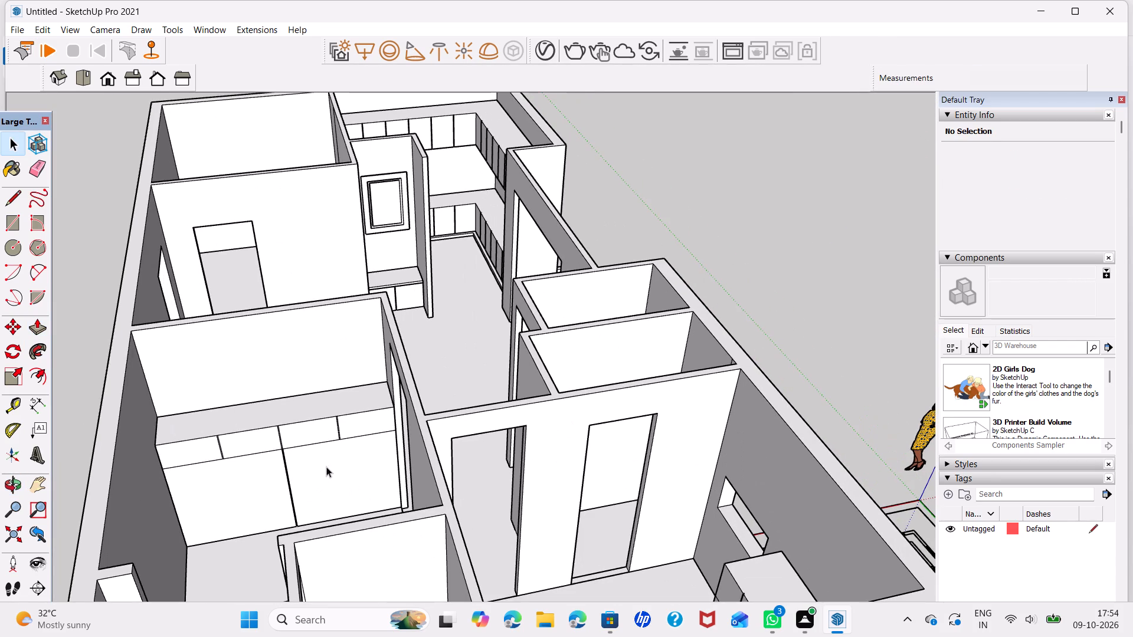
scroll(351, 472, "down", 2)
middle_click_drag(330, 485, 626, 498)
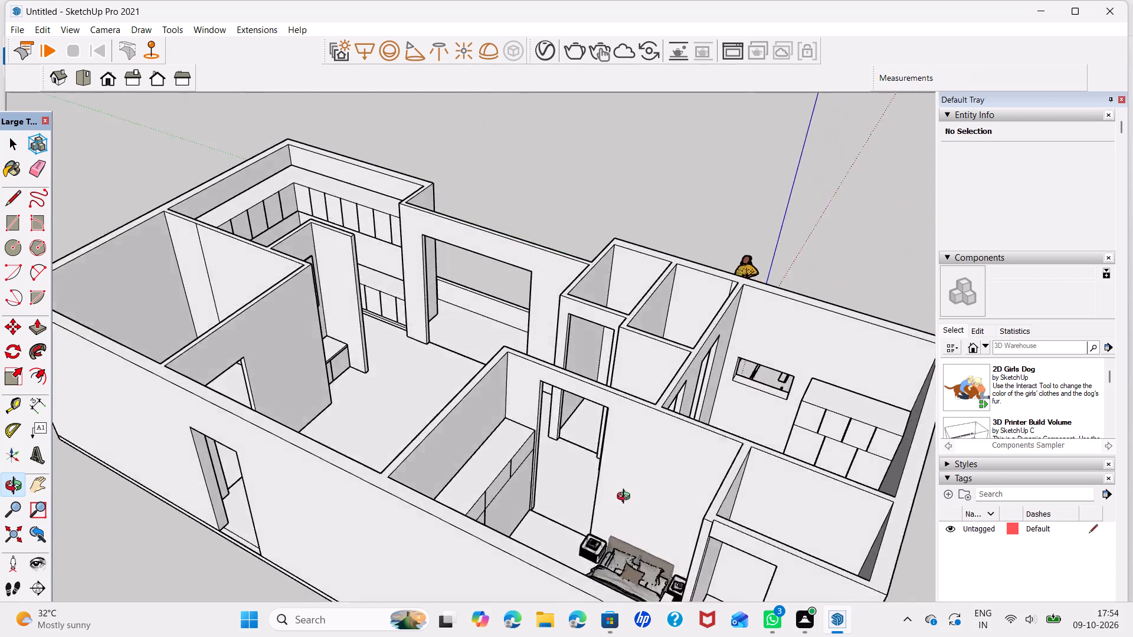
middle_click_drag(626, 498, 650, 497)
scroll(648, 485, "down", 3)
middle_click_drag(575, 482, 708, 636)
middle_click_drag(577, 478, 428, 486, "shift")
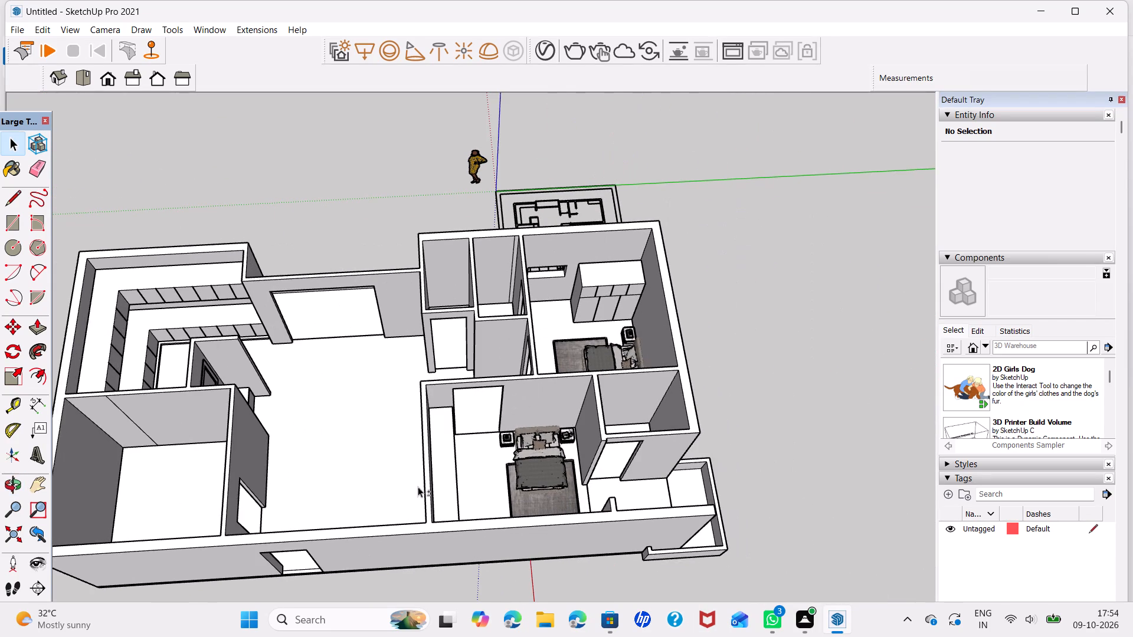
scroll(519, 465, "up", 2)
middle_click_drag(519, 465, 538, 464, "shift")
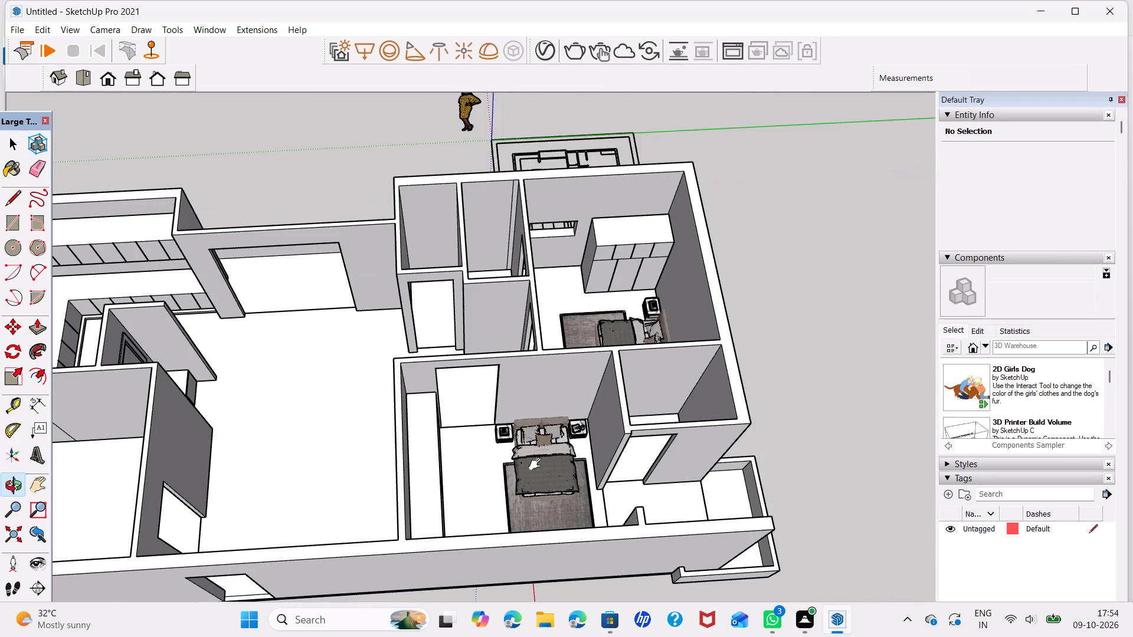
middle_click_drag(538, 464, 795, 436, "shift")
left_click(795, 436)
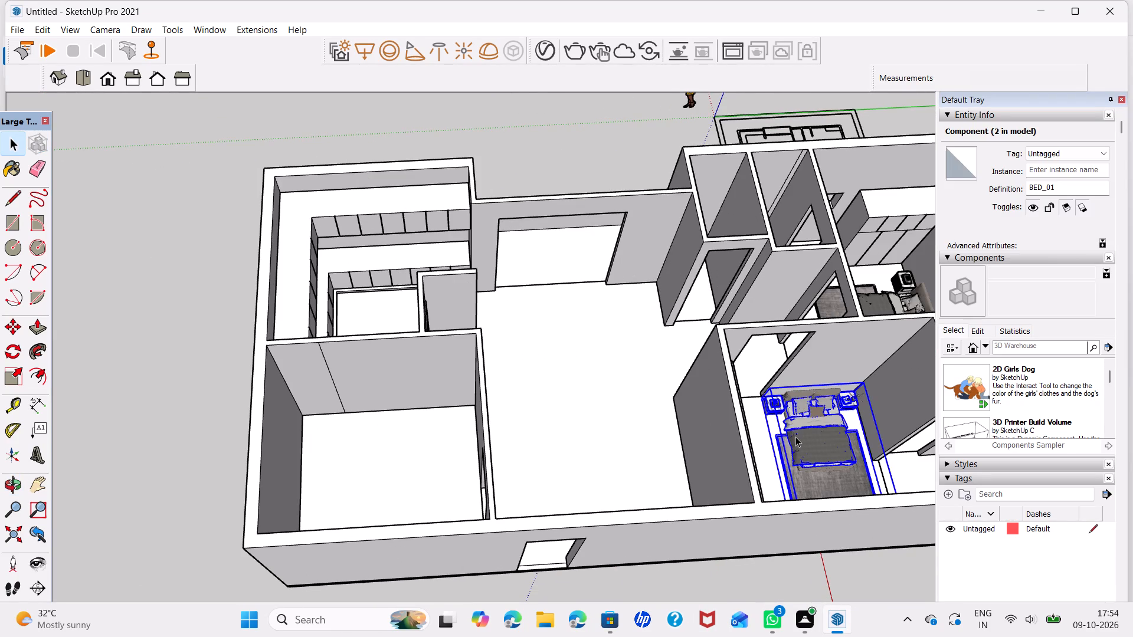
key("m")
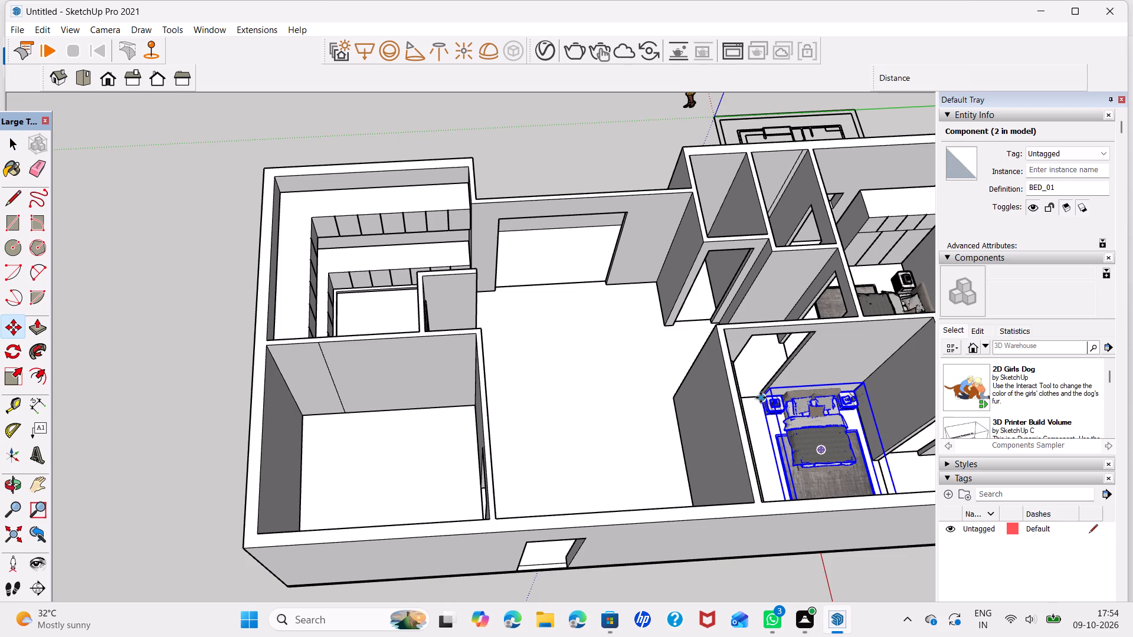
left_click(761, 398)
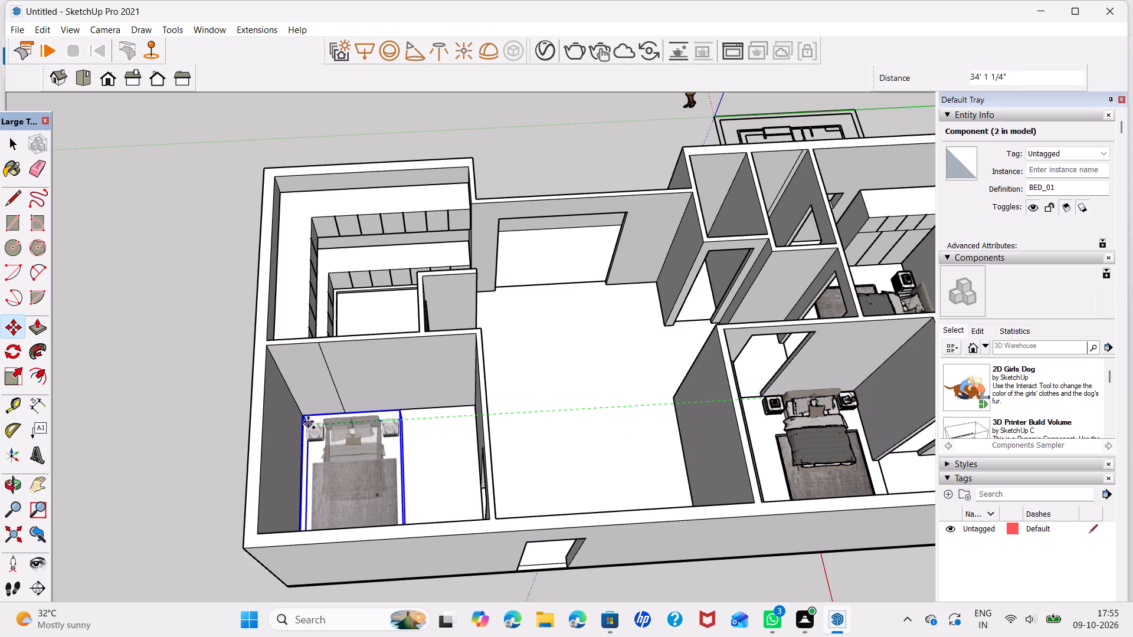
left_click(308, 422)
scroll(344, 438, "up", 4)
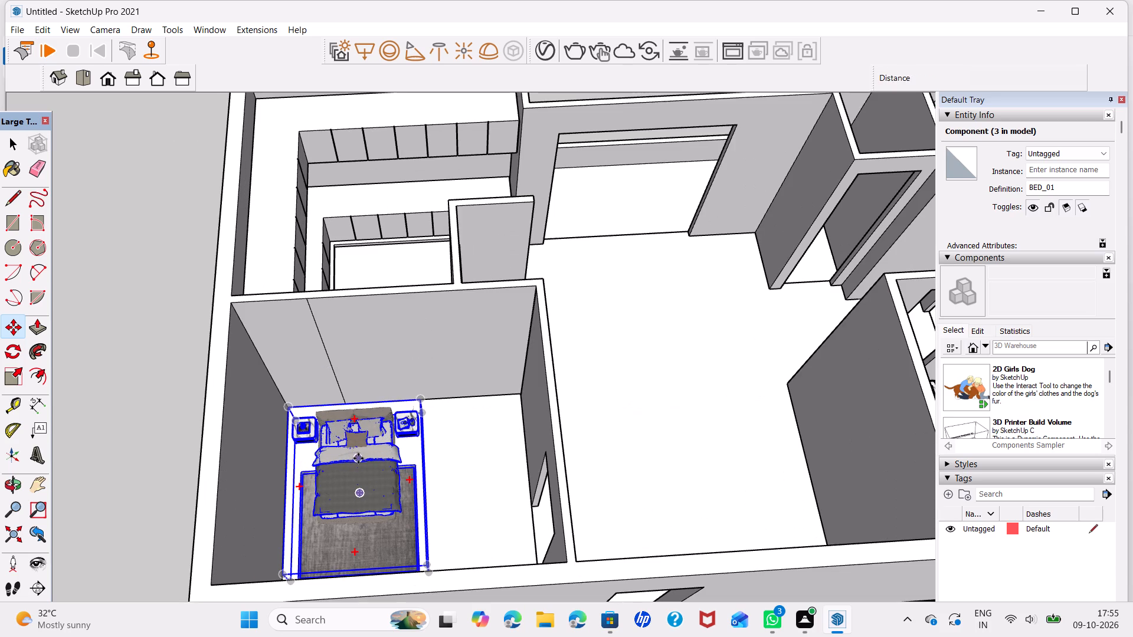
key("space")
key("Escape")
left_click(637, 452)
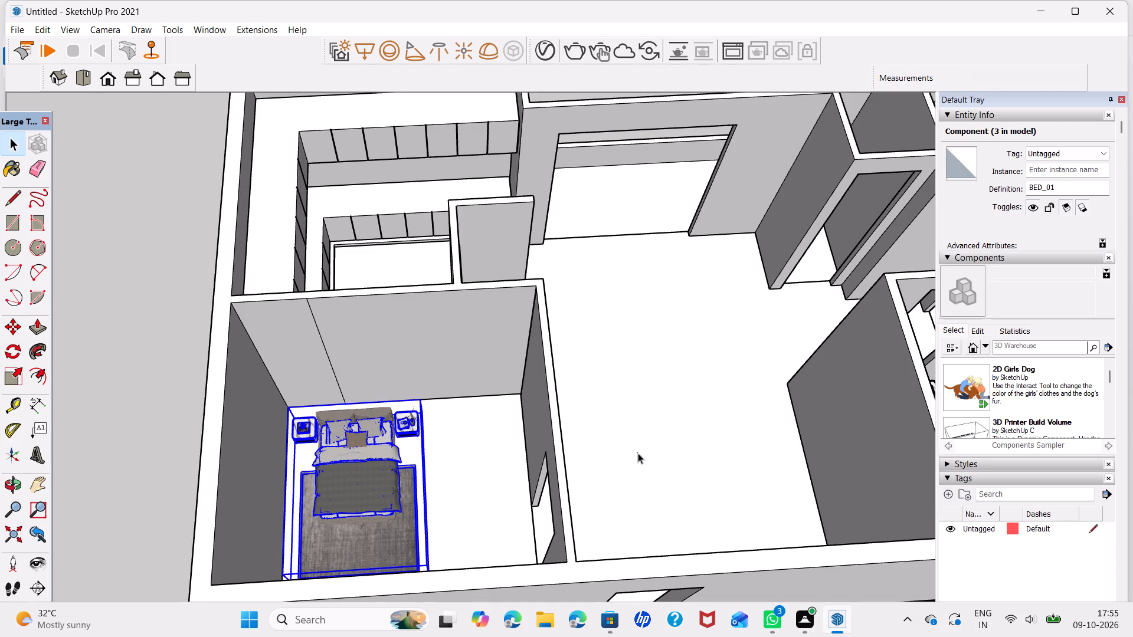
Move the copied bed set about 6 5/16" into the room's corner, with its headboard side close to the wall.
scroll(348, 490, "up", 6)
middle_click_drag(320, 498, 502, 505)
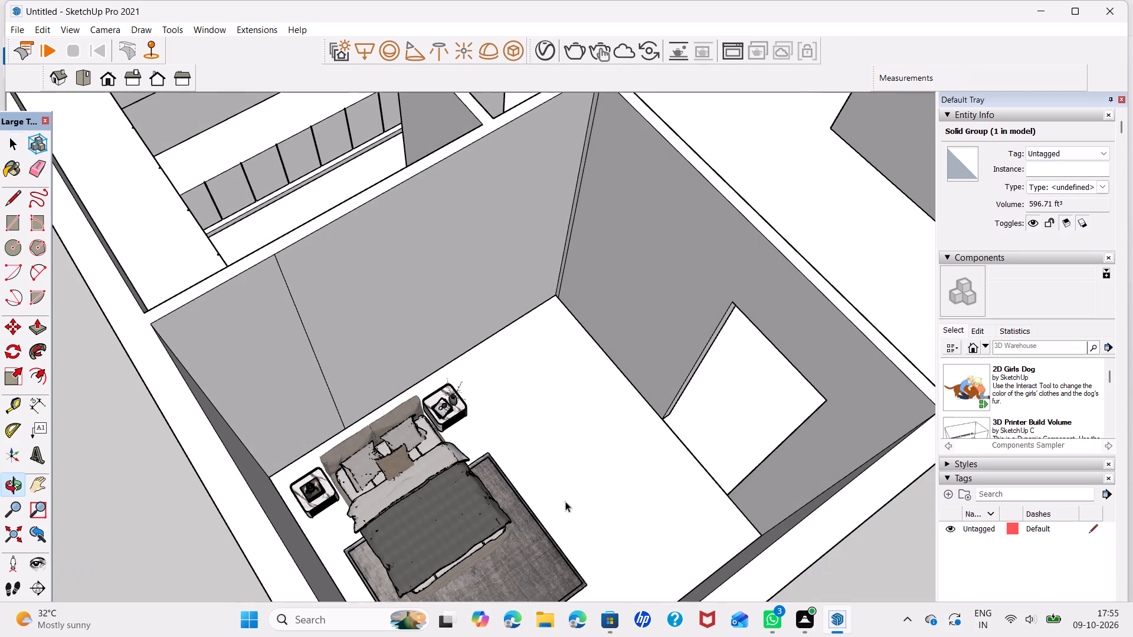
middle_click_drag(453, 520, 797, 487)
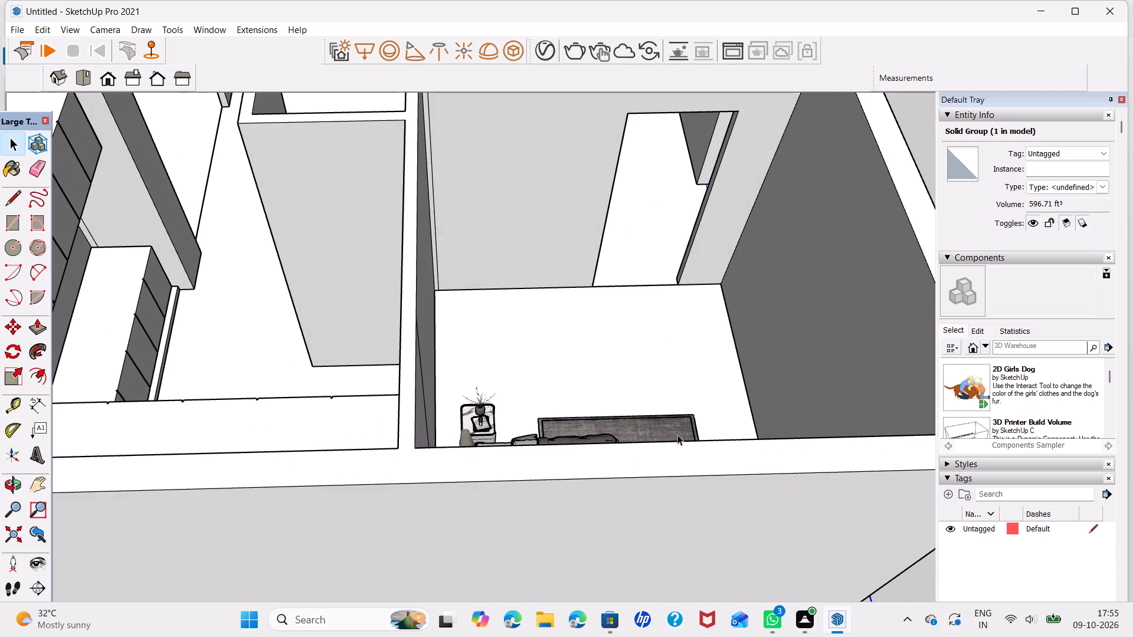
middle_click_drag(677, 448, 669, 564)
middle_click_drag(726, 467, 714, 461, "shift")
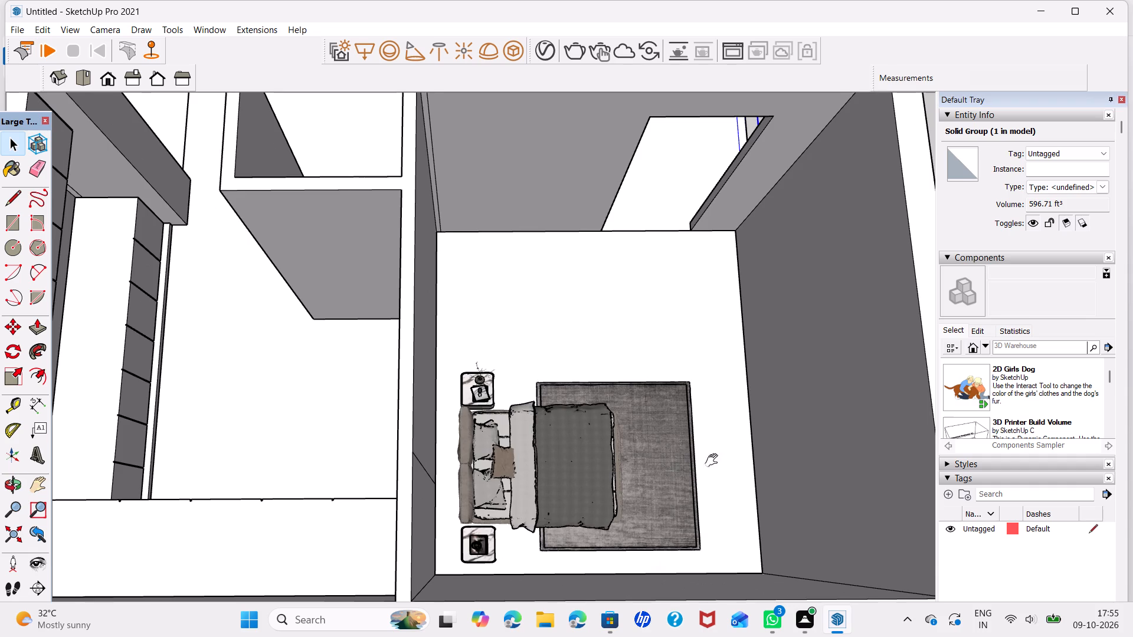
middle_click_drag(714, 461, 627, 419, "shift")
scroll(515, 450, "up", 3)
left_click(529, 452)
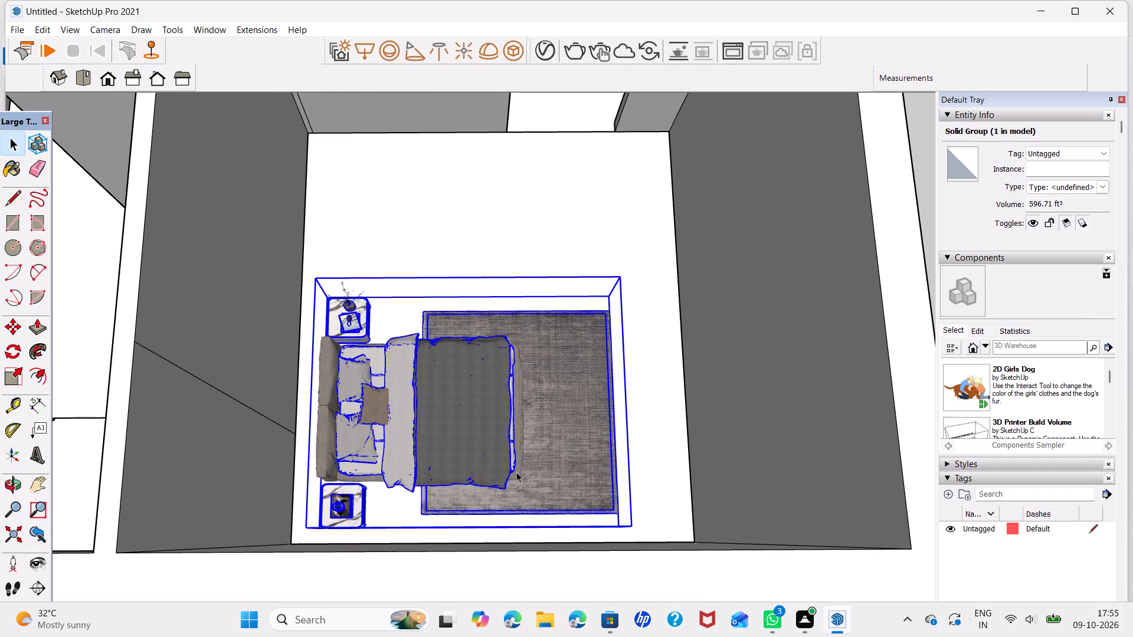
key("m")
scroll(292, 534, "up", 3)
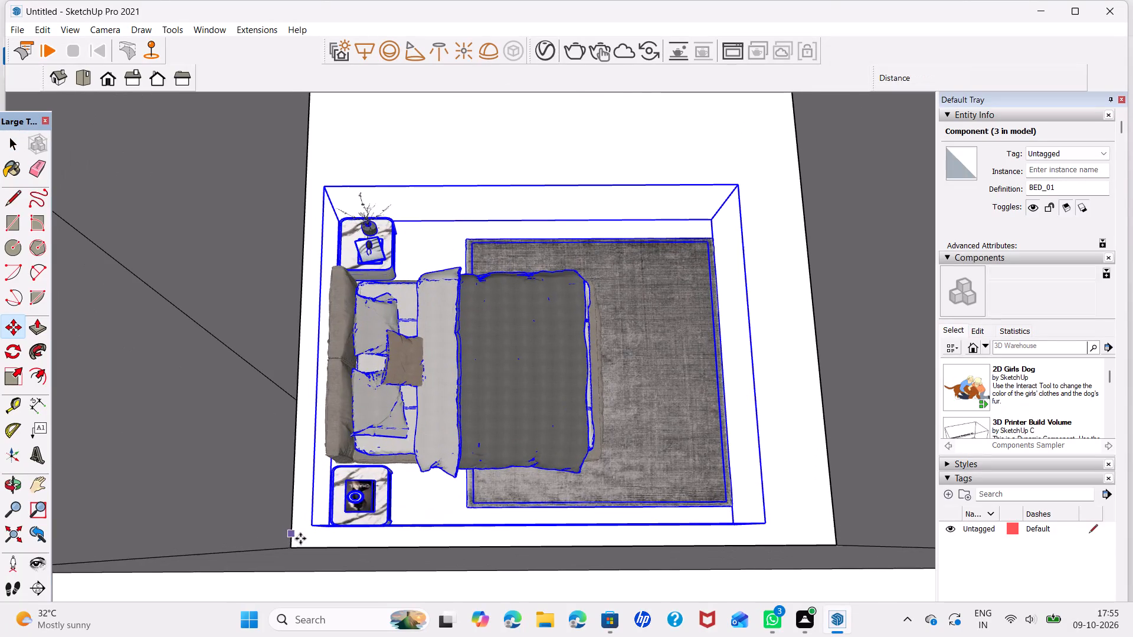
middle_click_drag(315, 525, 513, 512)
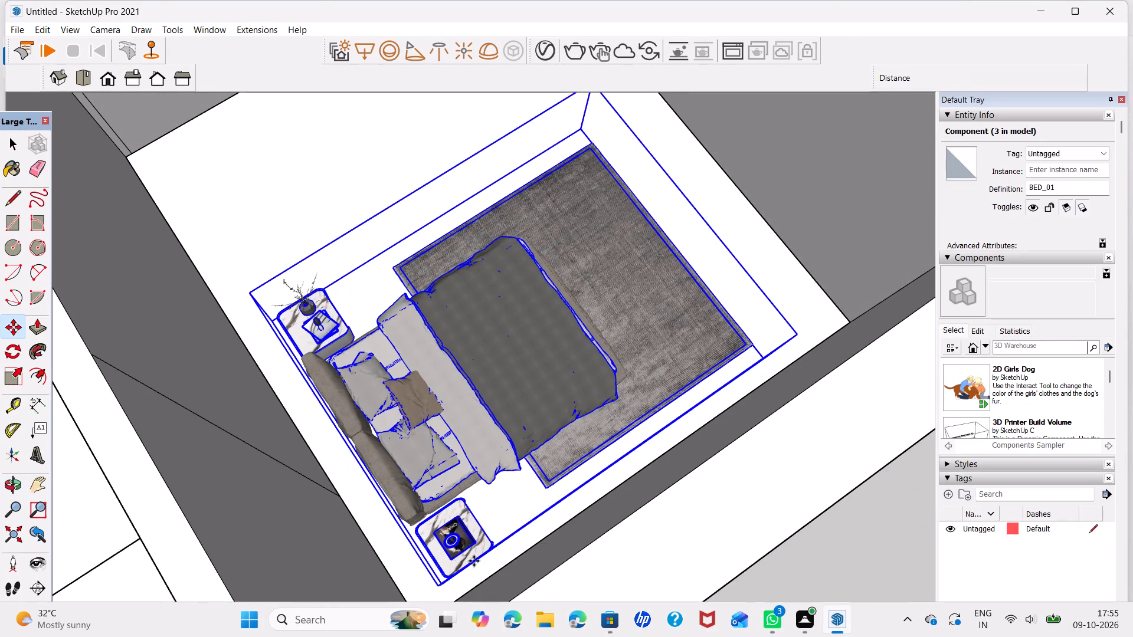
left_click(438, 587)
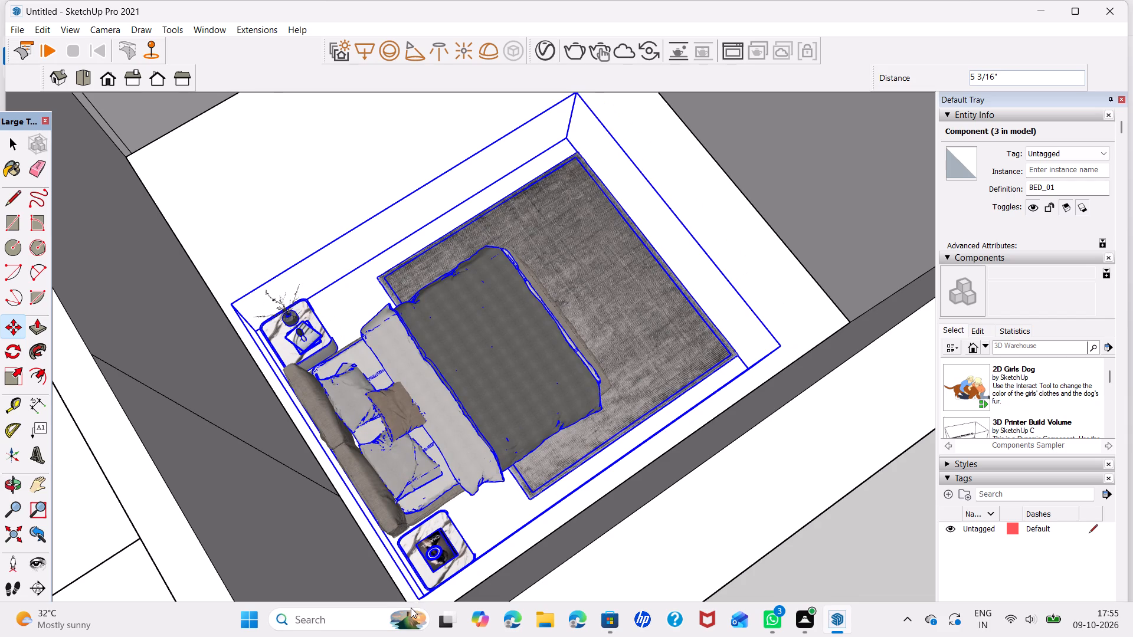
middle_click_drag(410, 597, 401, 549, "shift")
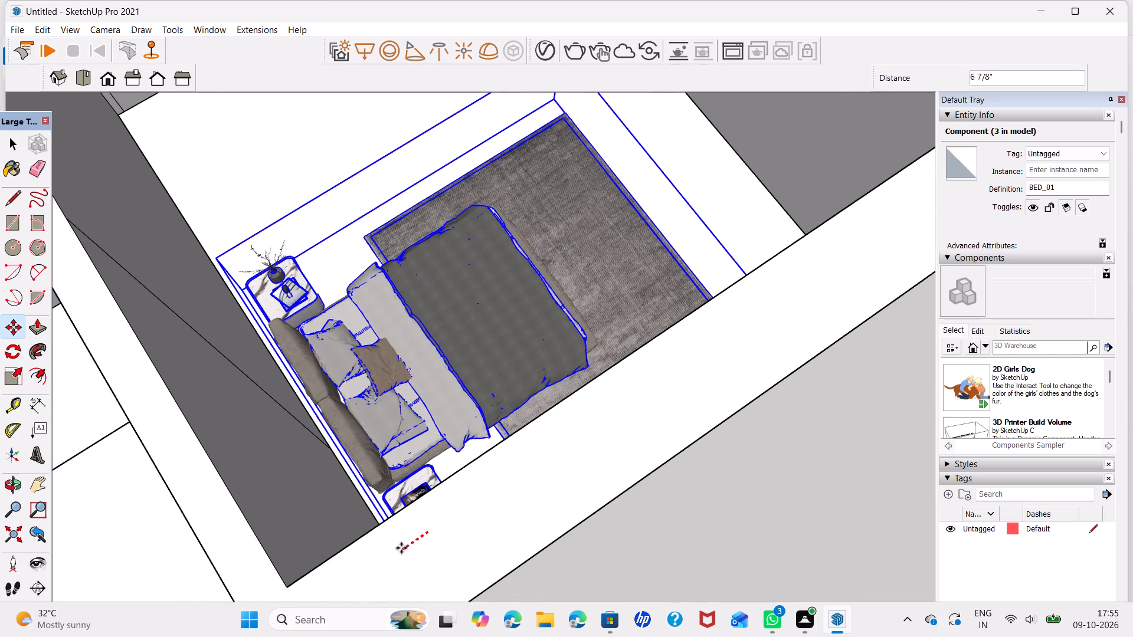
middle_click_drag(392, 536, 422, 554)
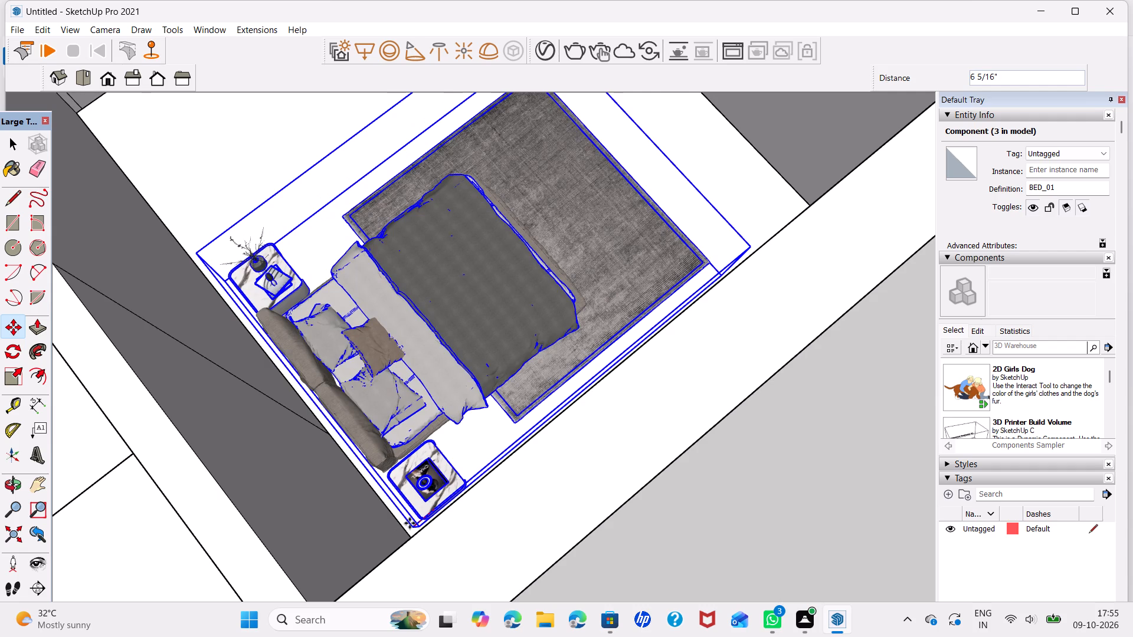
left_click(410, 523)
key("space")
Scale the copied bed set uniformly from its floor-side corner by a factor of about 1.12.
scroll(454, 408, "down", 6)
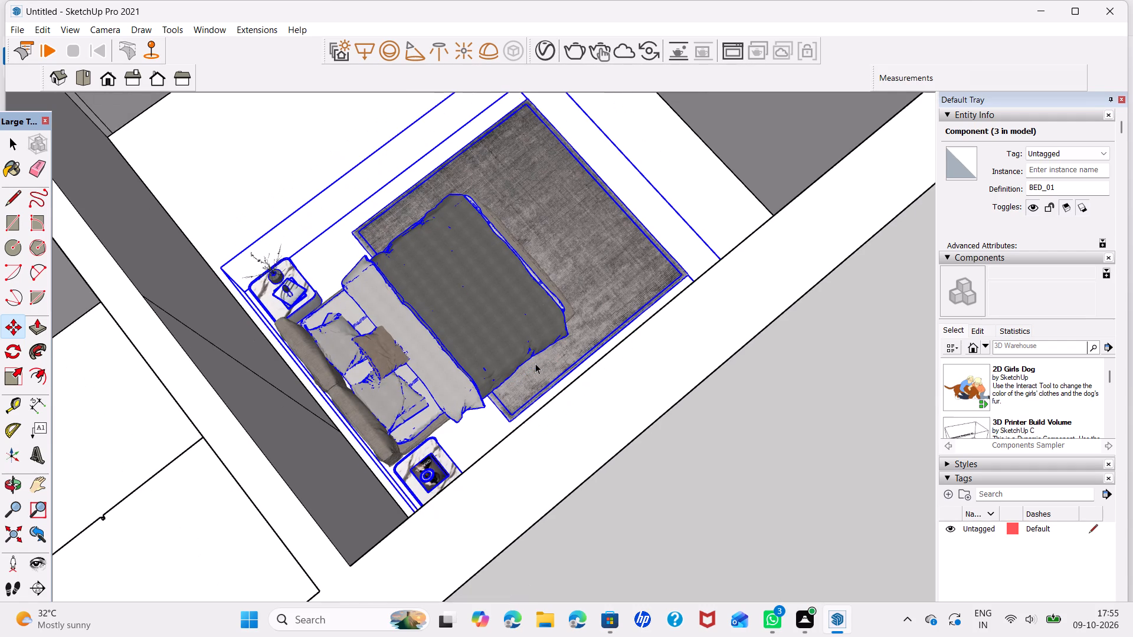
middle_click_drag(592, 355, 326, 467)
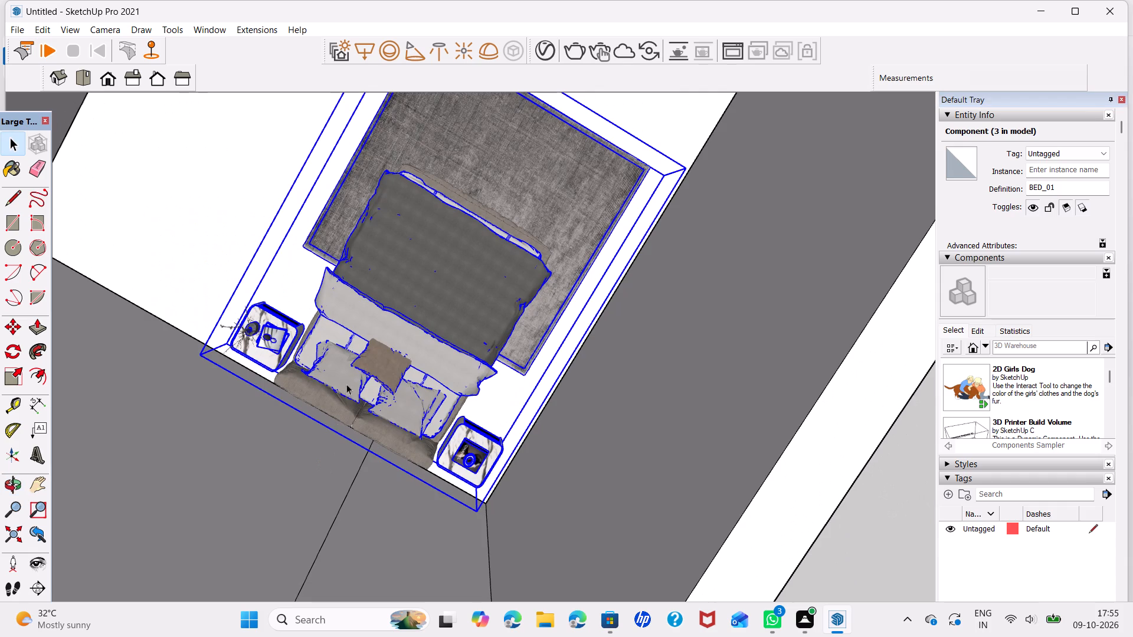
scroll(364, 374, "down", 13)
scroll(417, 340, "down", 7)
middle_click_drag(539, 301, 553, 327)
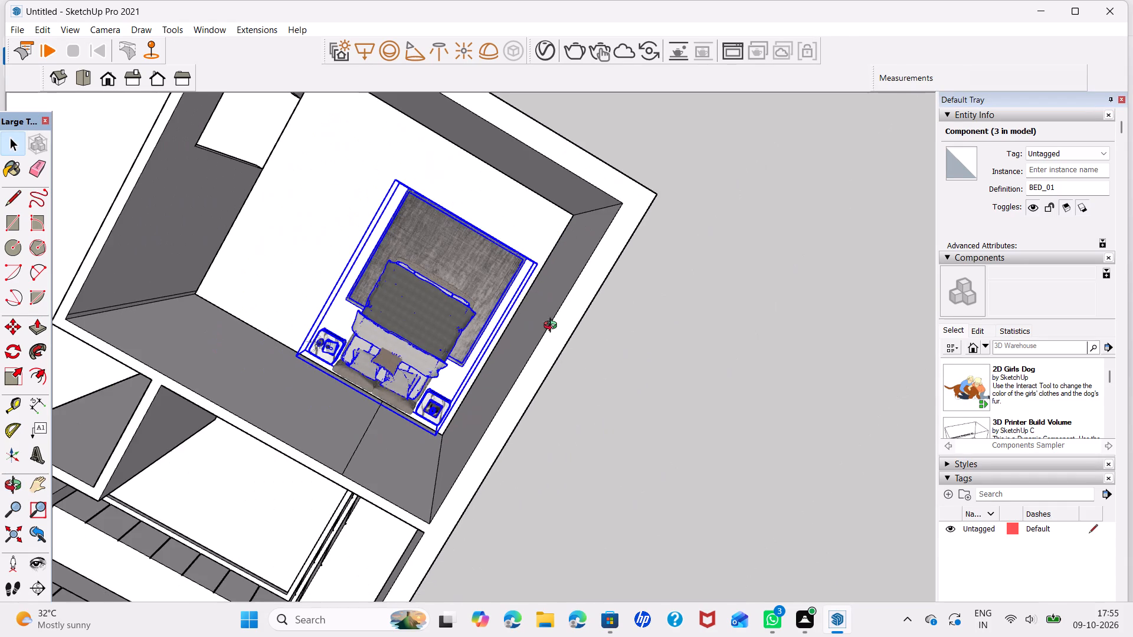
middle_click_drag(553, 327, 34, 373)
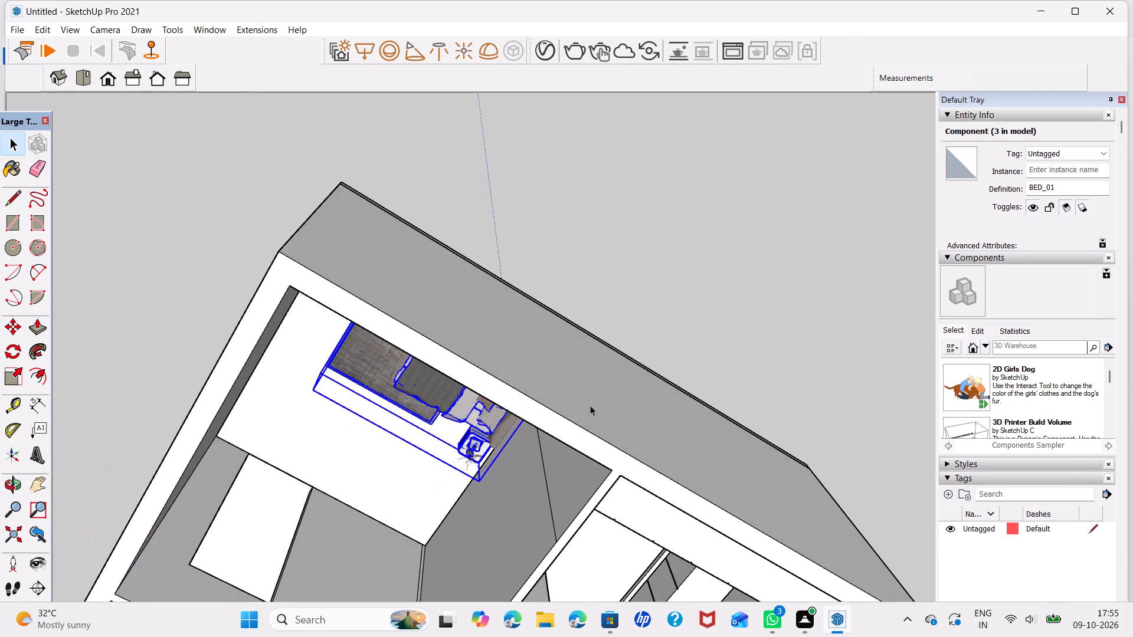
middle_click_drag(705, 416, 706, 248)
middle_click_drag(415, 477, 769, 392)
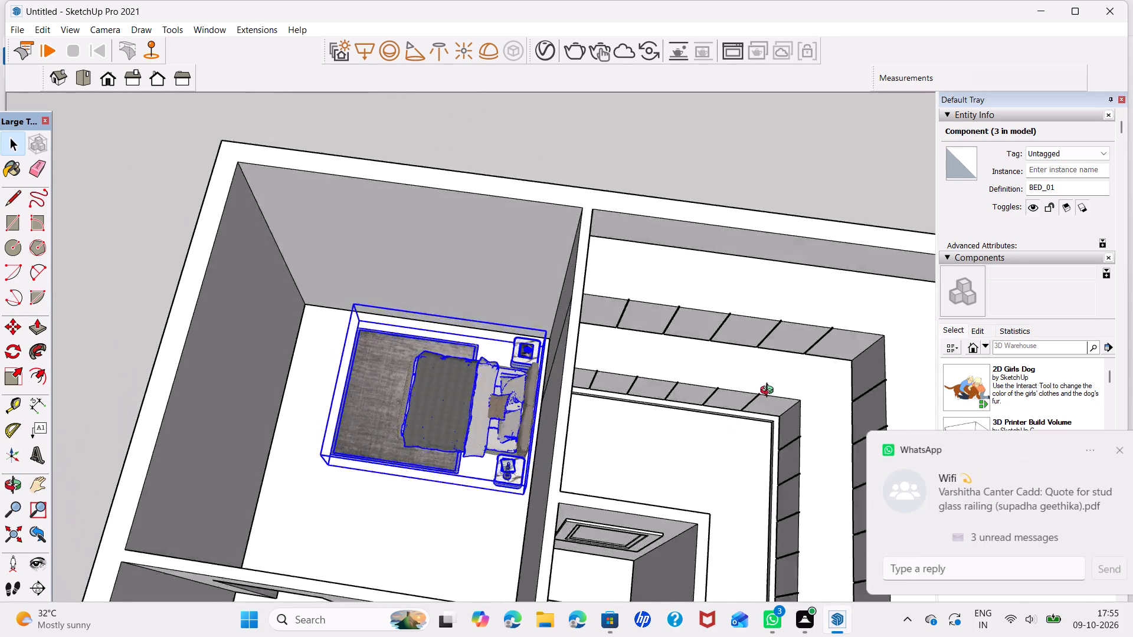
middle_click_drag(769, 392, 875, 354)
middle_click_drag(471, 513, 824, 508)
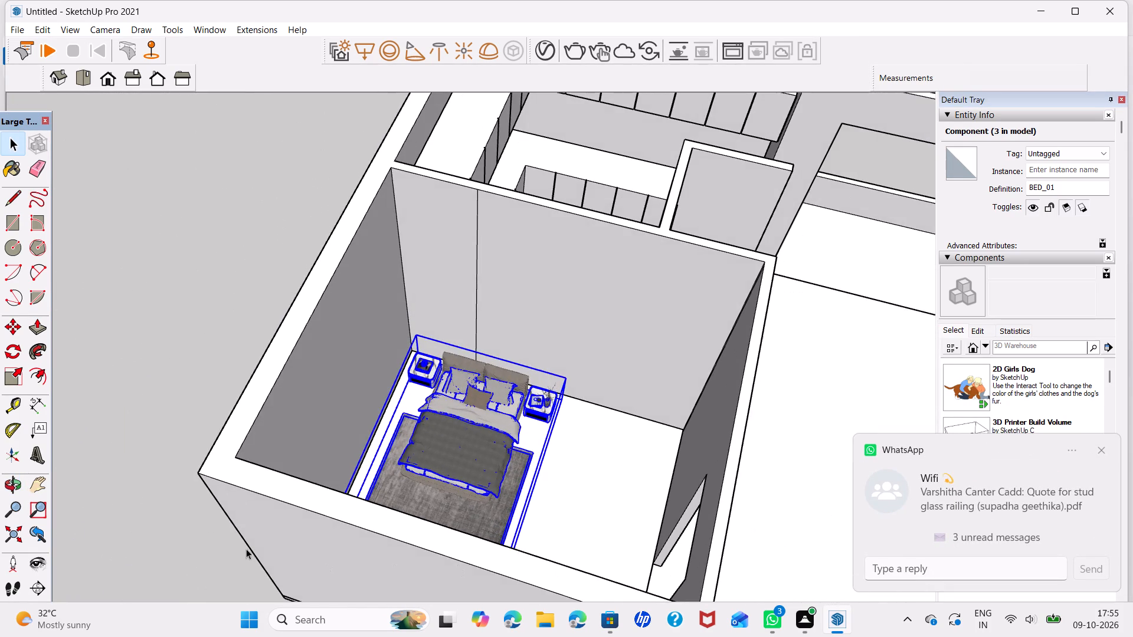
middle_click_drag(342, 511, 517, 551)
middle_click_drag(525, 524, 497, 539)
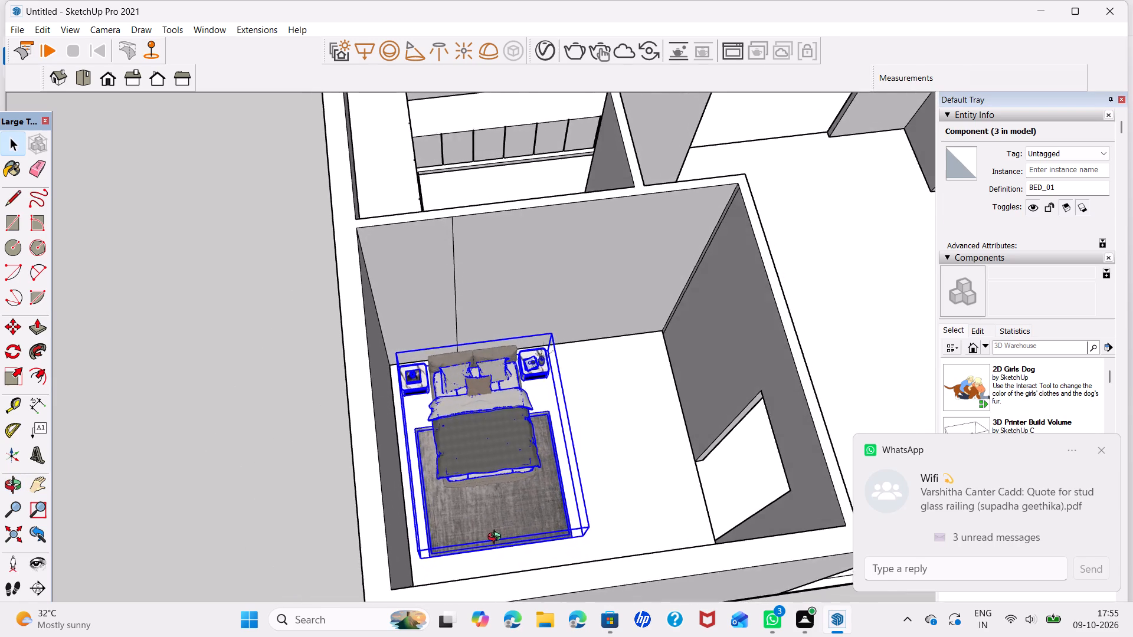
middle_click_drag(497, 539, 491, 541)
scroll(500, 541, "up", 2)
key("s")
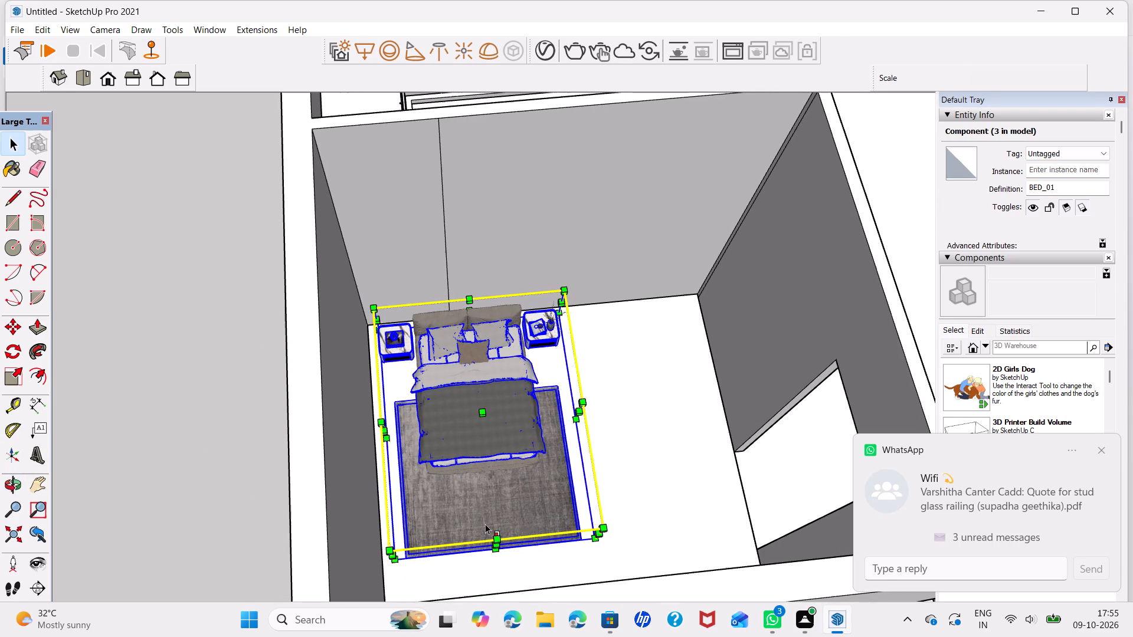
left_click(599, 527)
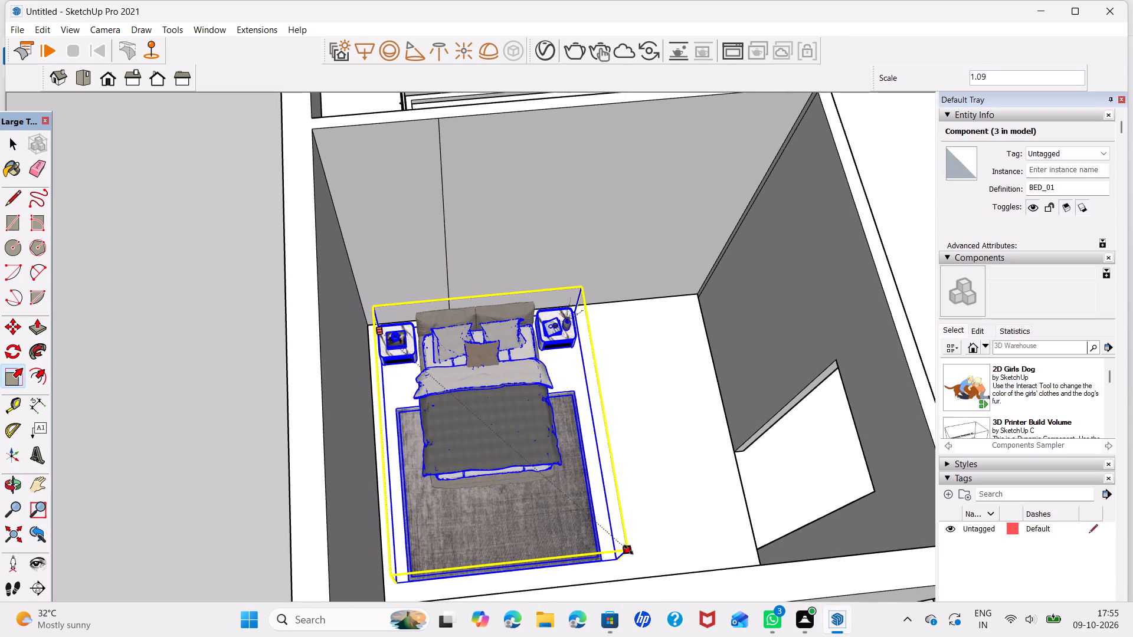
left_click(637, 556)
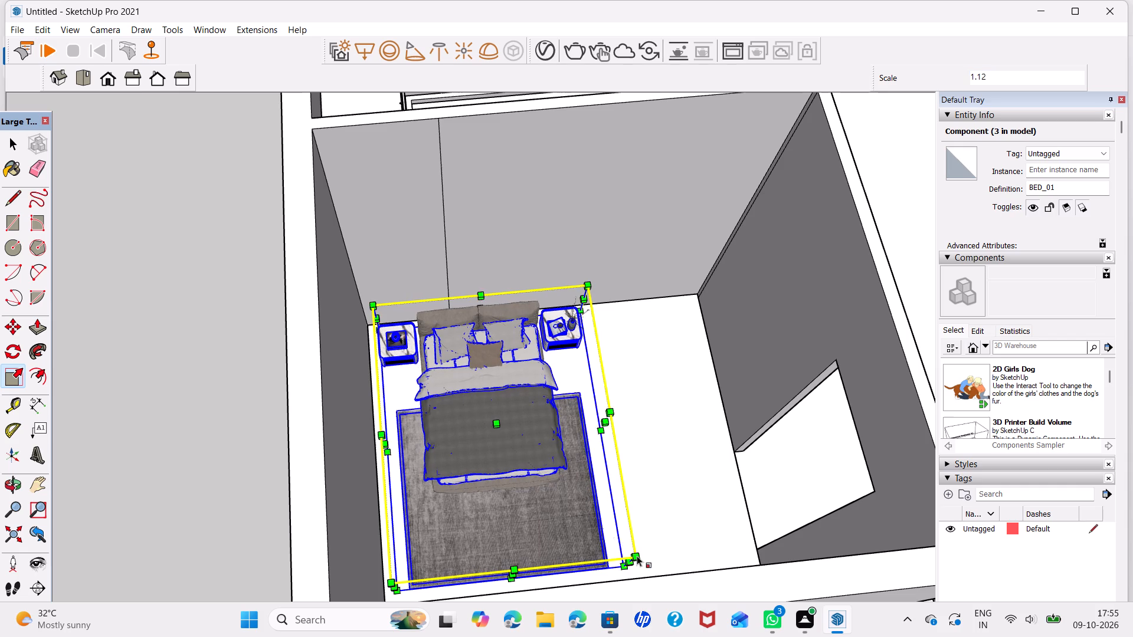
key("space")
Group all the connected wardrobe geometry along the end wall of the second bedroom.
scroll(606, 503, "down", 6)
middle_click_drag(588, 514, 862, 547)
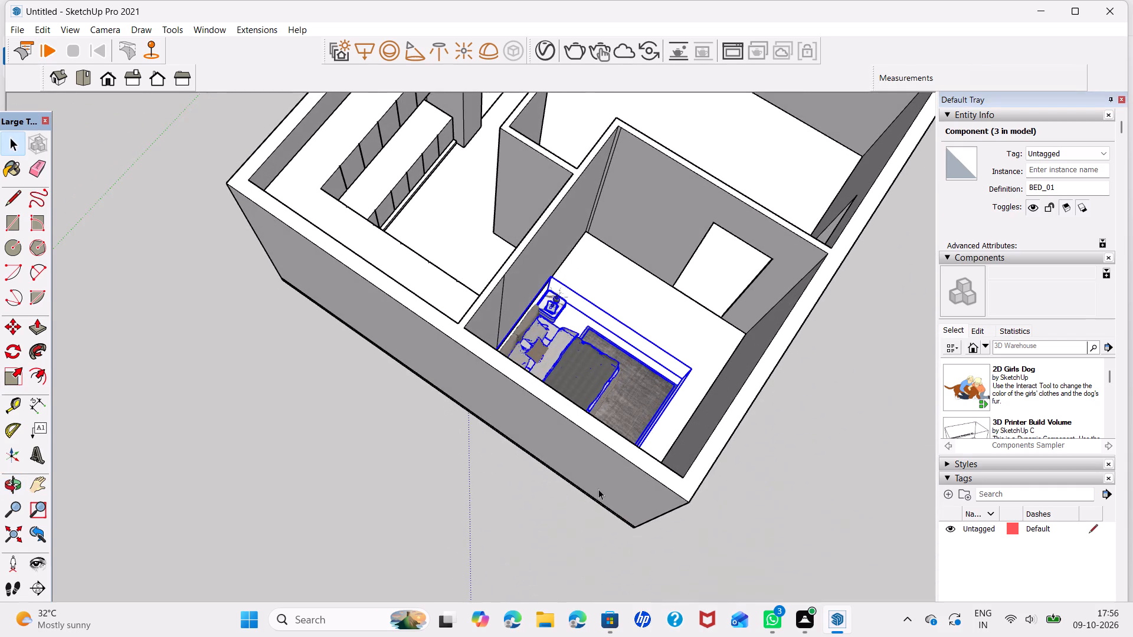
middle_click_drag(575, 454, 630, 550)
middle_click_drag(489, 439, 617, 494)
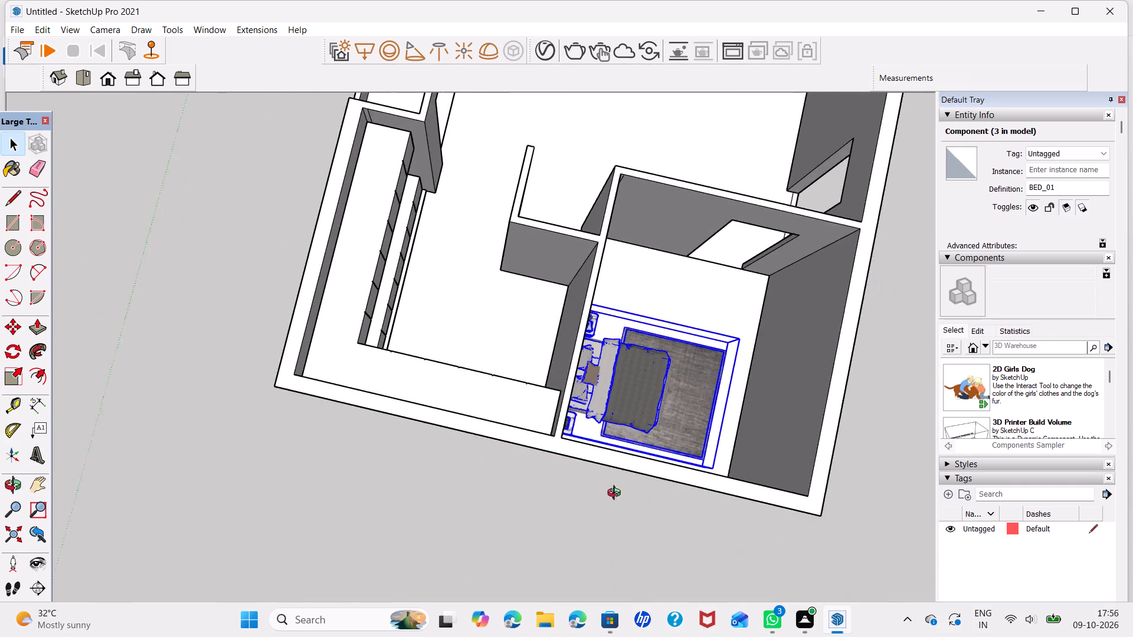
middle_click_drag(617, 494, 635, 497)
middle_click_drag(596, 430, 393, 438, "shift")
scroll(372, 362, "up", 2)
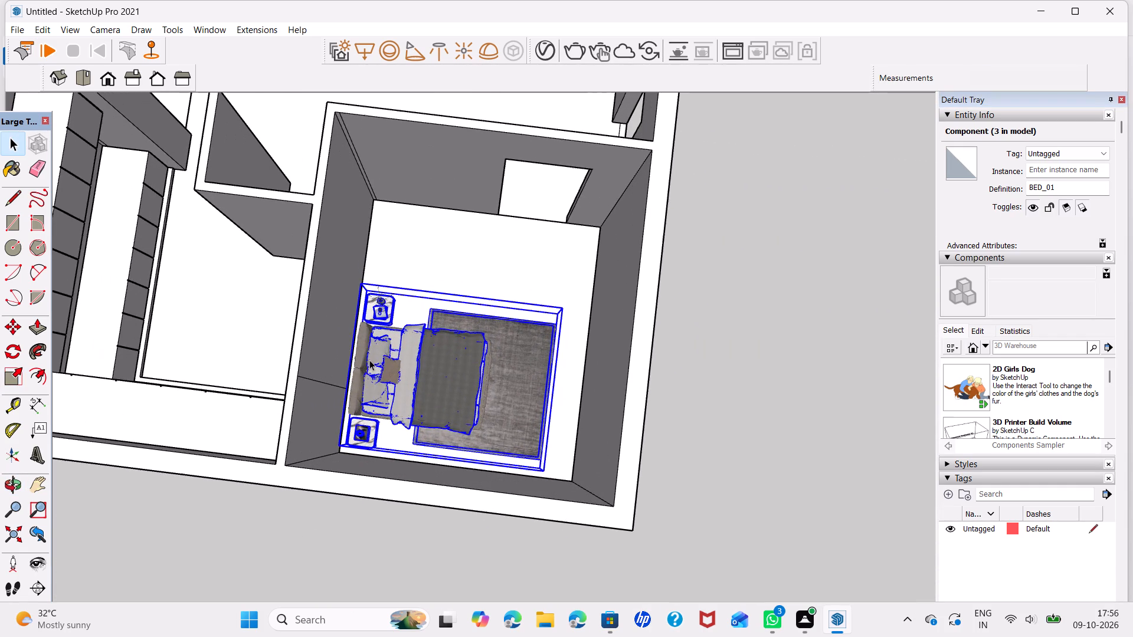
key("space")
scroll(420, 225, "down", 13)
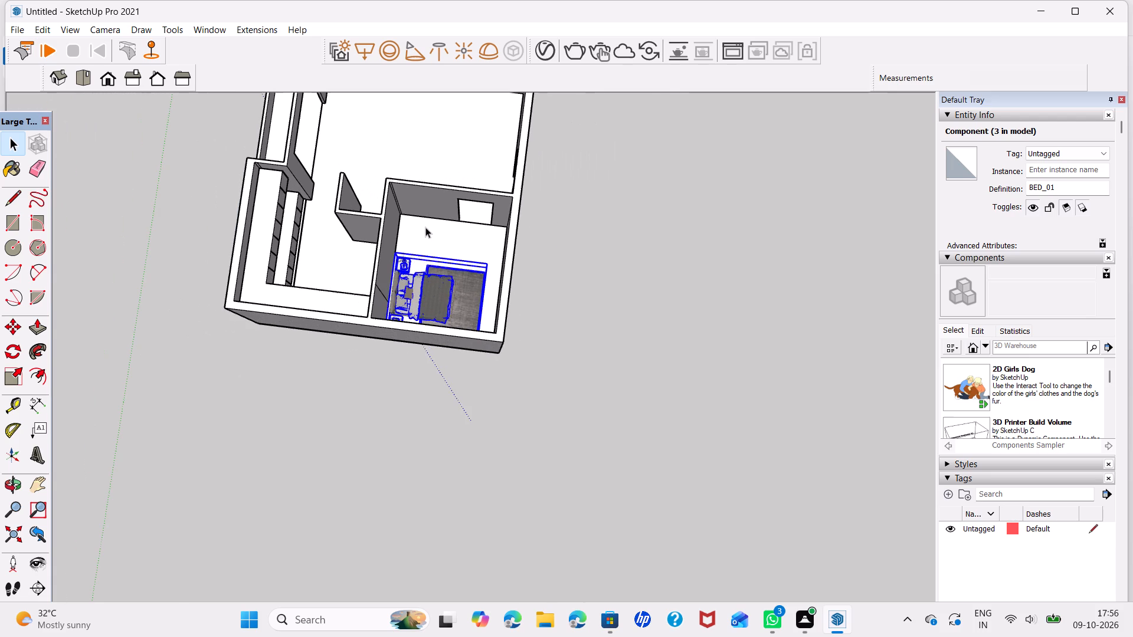
middle_click_drag(433, 214, 388, 472)
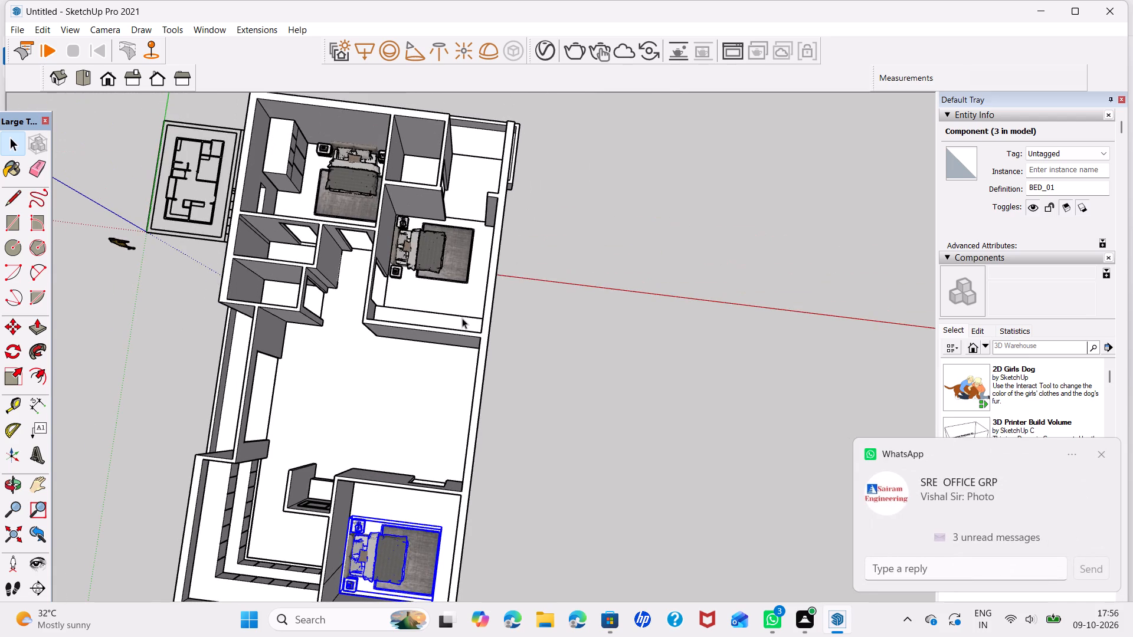
triple_click(464, 321)
triple_click(464, 321)
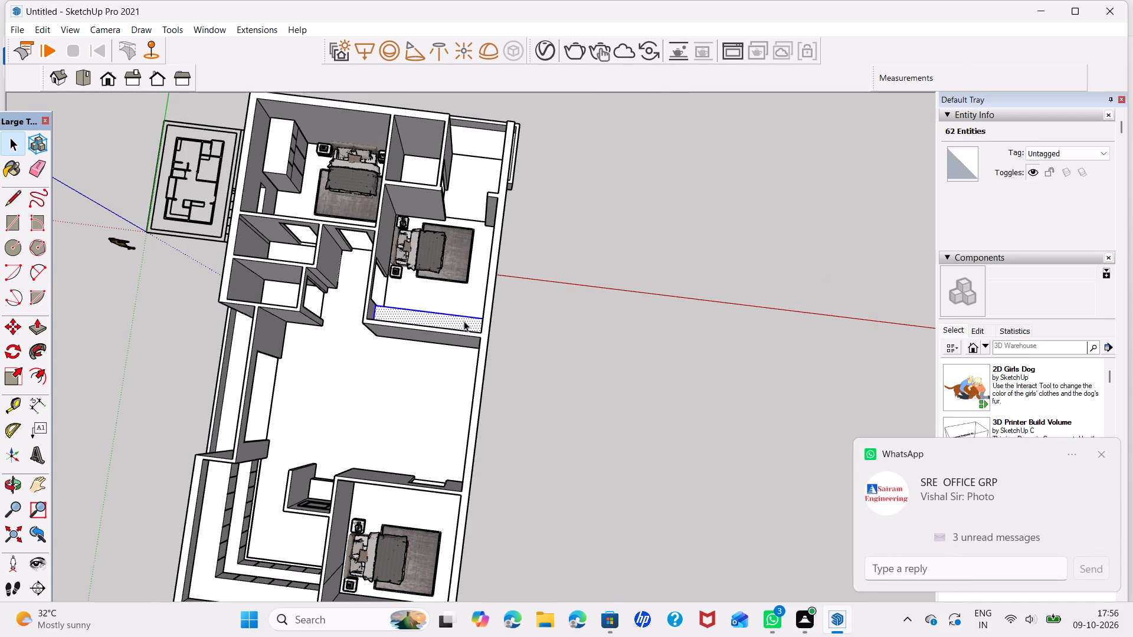
right_click(464, 321)
left_click(512, 439)
scroll(424, 297, "up", 4)
middle_click_drag(435, 307, 420, 335)
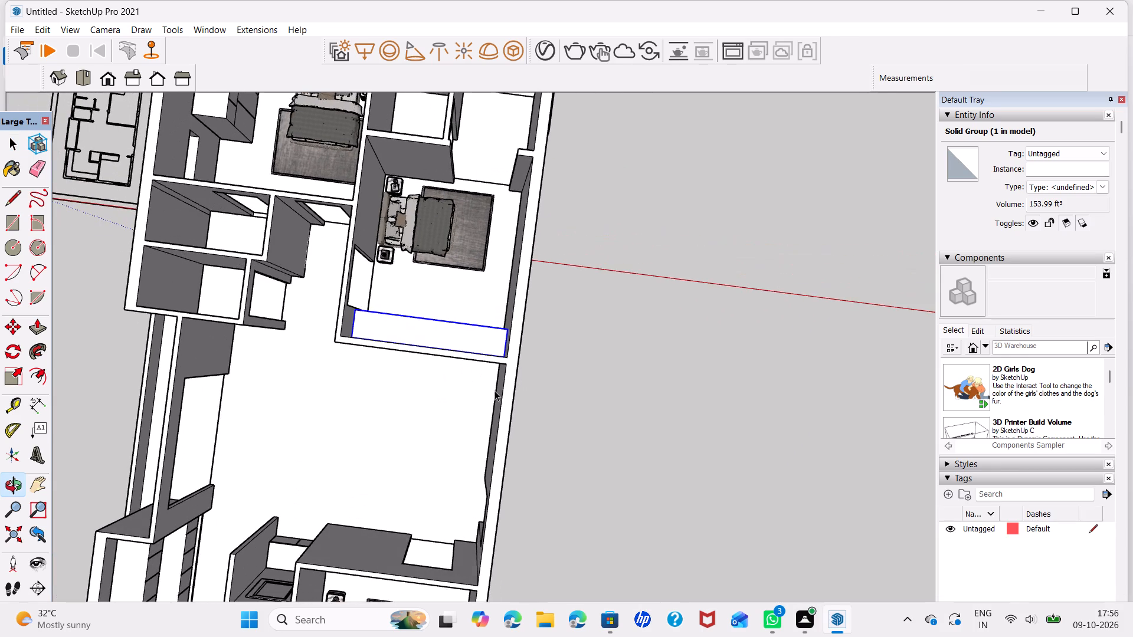
left_click(630, 431)
Draw a 5'11" by 2' wardrobe footprint on the third bedroom's floor, from the corner beside the doorway wall.
middle_click_drag(401, 524, 437, 429)
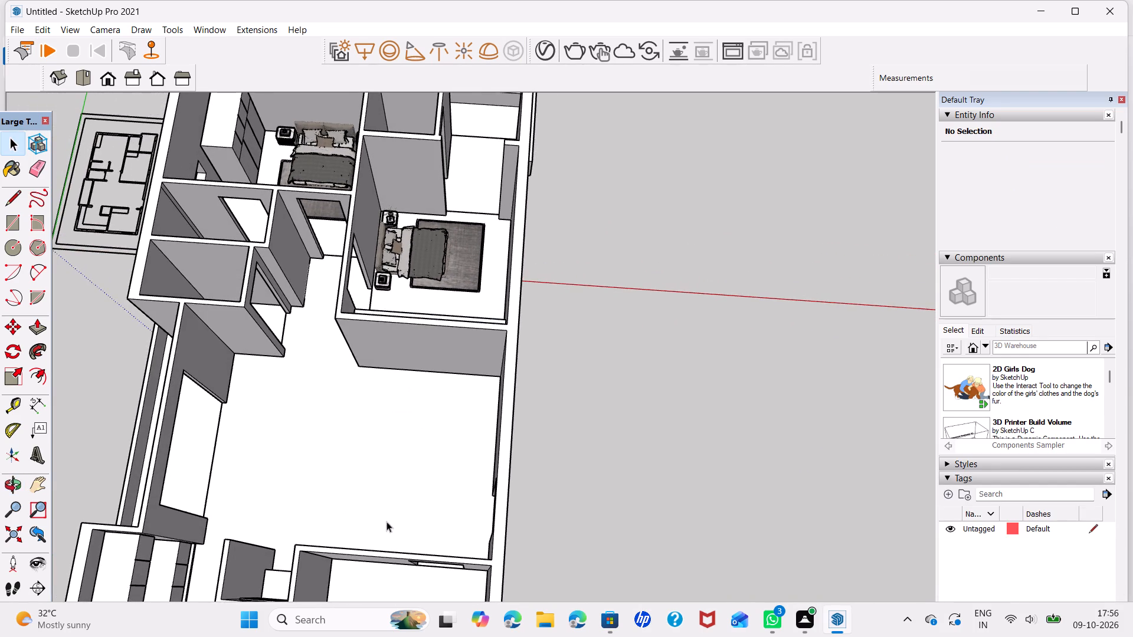
middle_click_drag(387, 521, 504, 284, "shift")
scroll(502, 344, "up", 3)
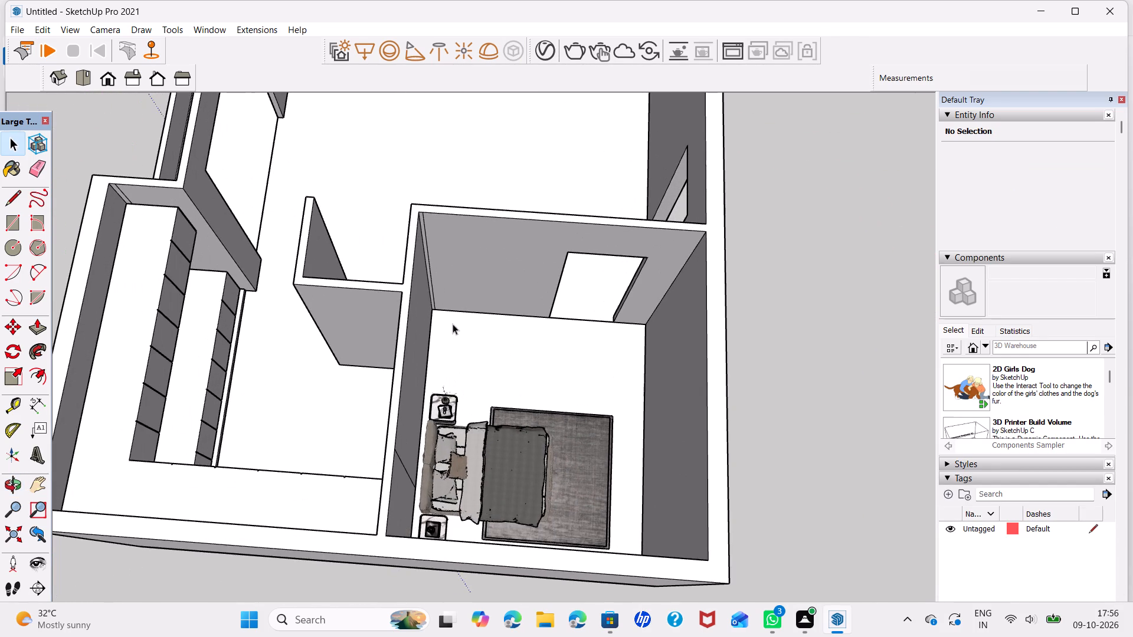
middle_click_drag(453, 324, 401, 339, "shift")
scroll(408, 345, "up", 3)
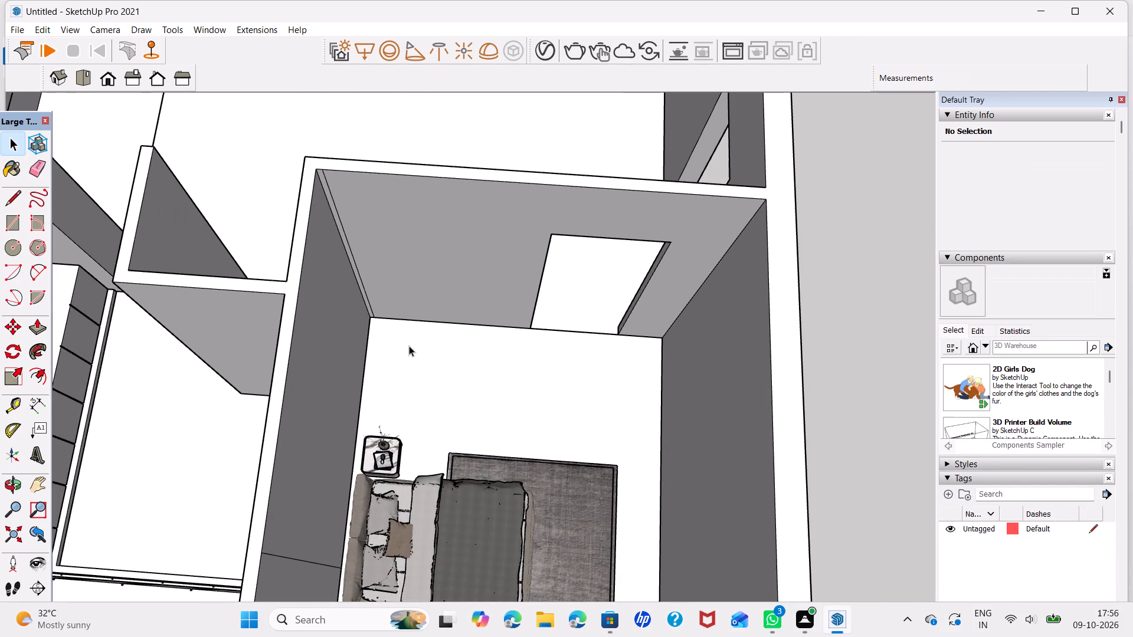
key("r")
left_click(370, 320)
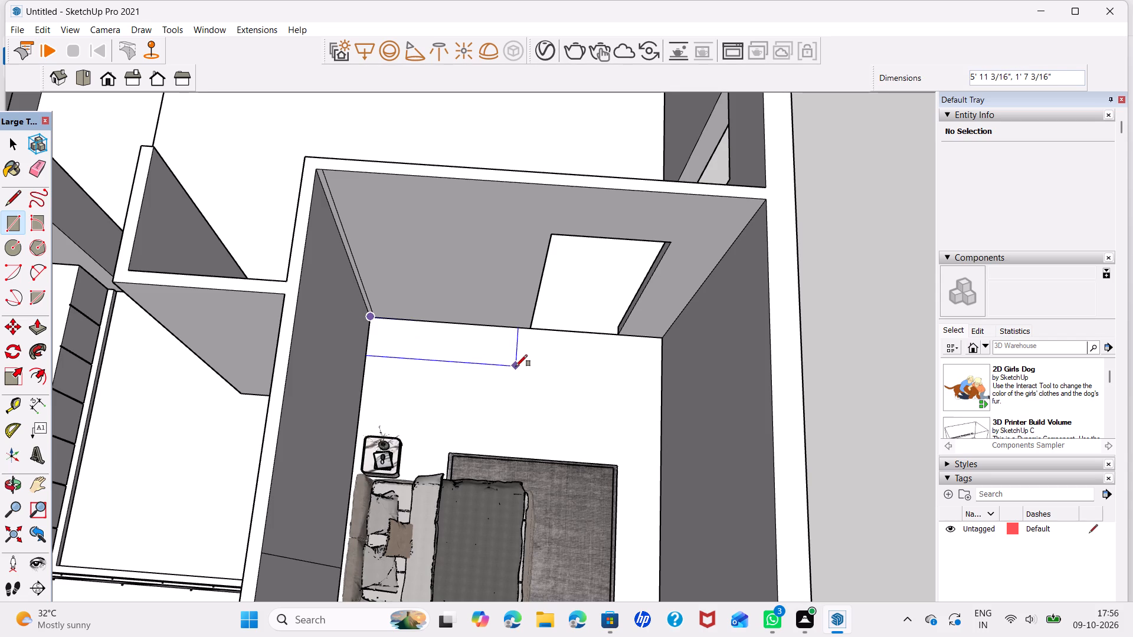
type("5'11")
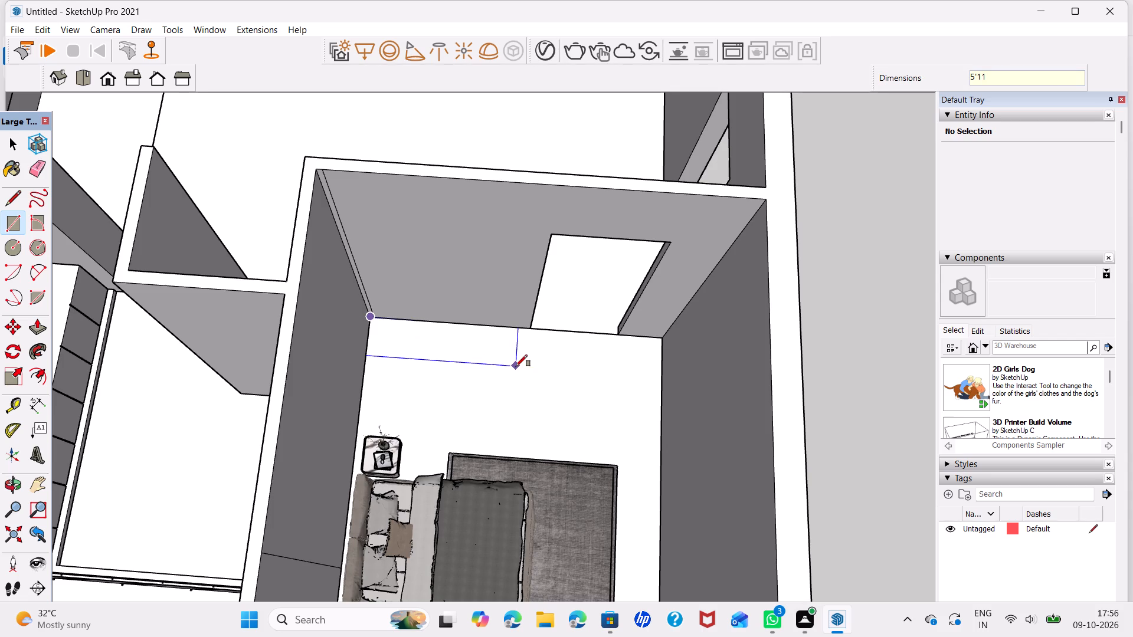
type(",2")
key("apostrophe")
key("Return")
key("space")
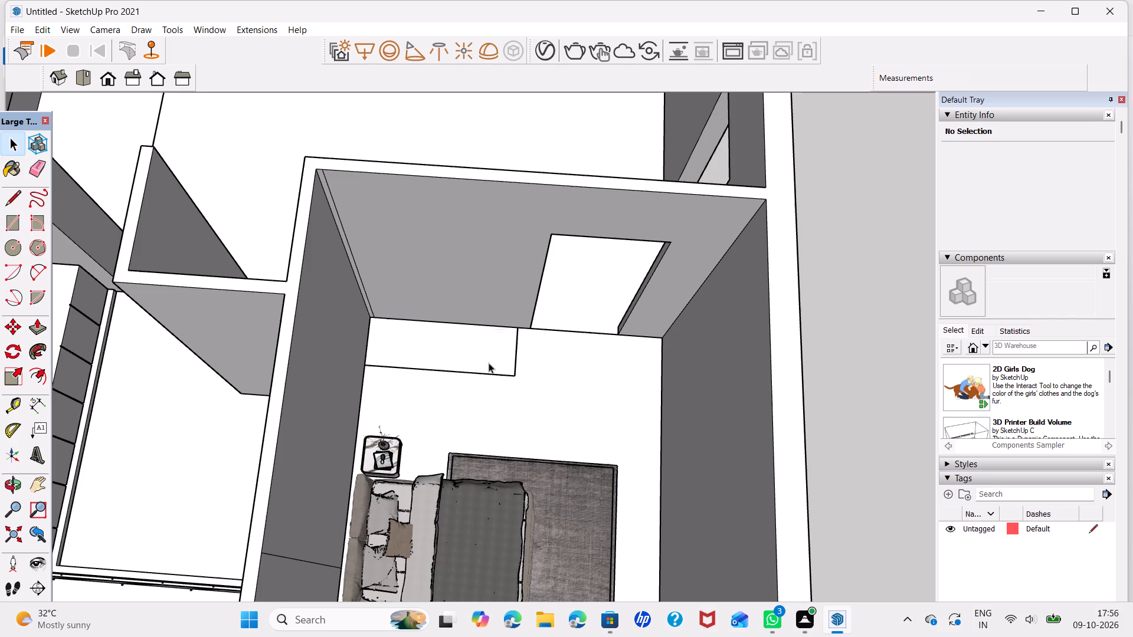
Push/pull the wardrobe footprint up 7'.
left_click(489, 363)
right_click(493, 361)
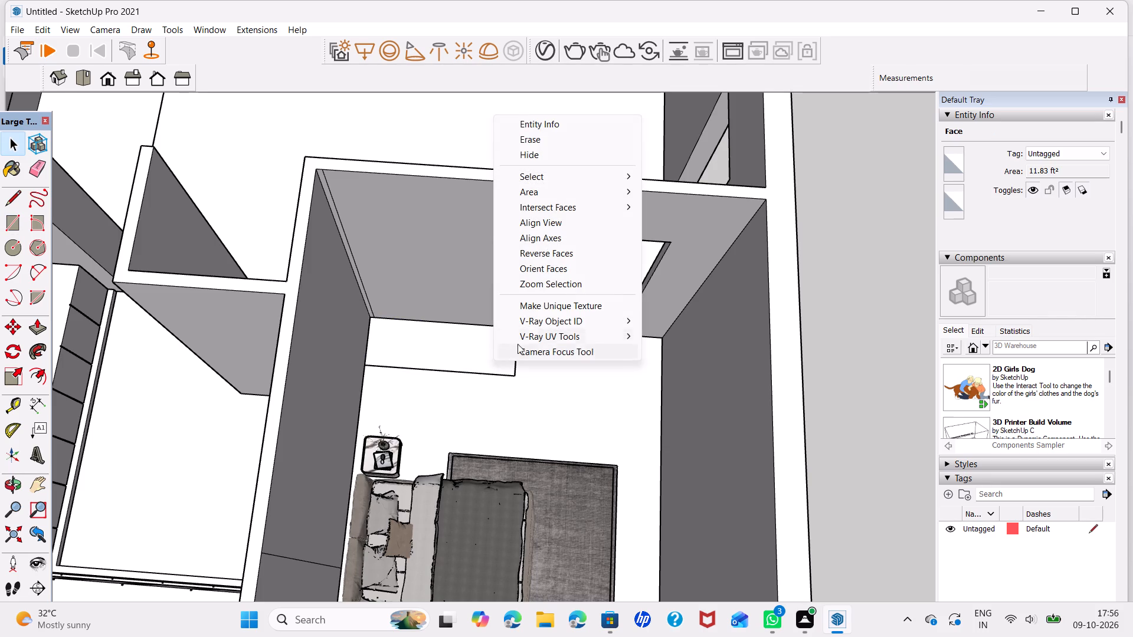
left_click(476, 354)
key("p")
left_click(476, 354)
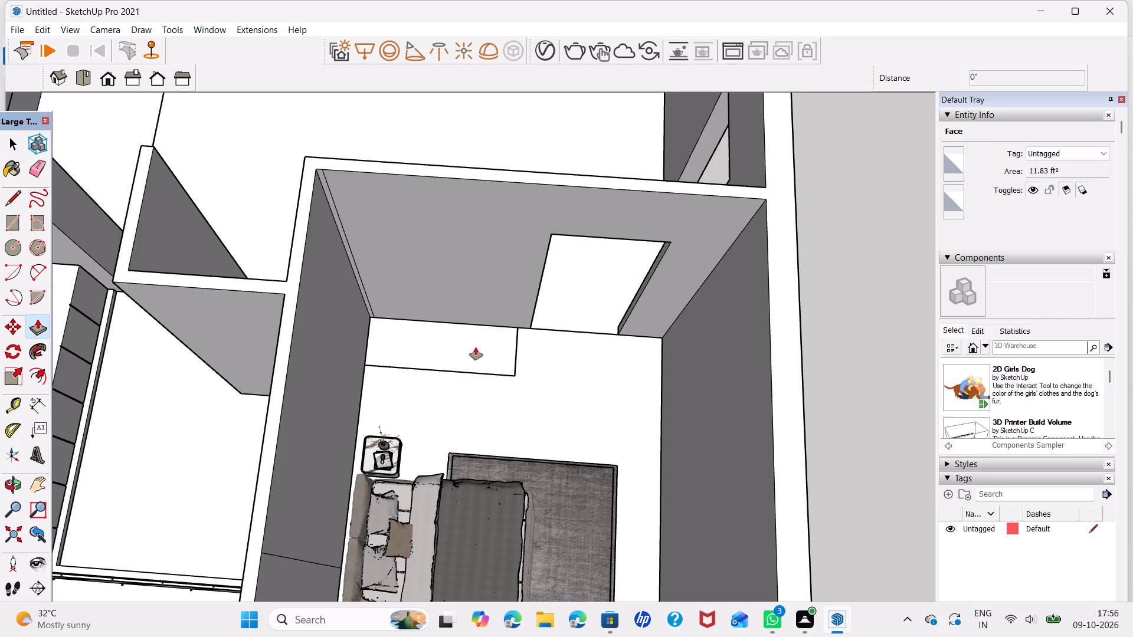
type("7'")
key("Return")
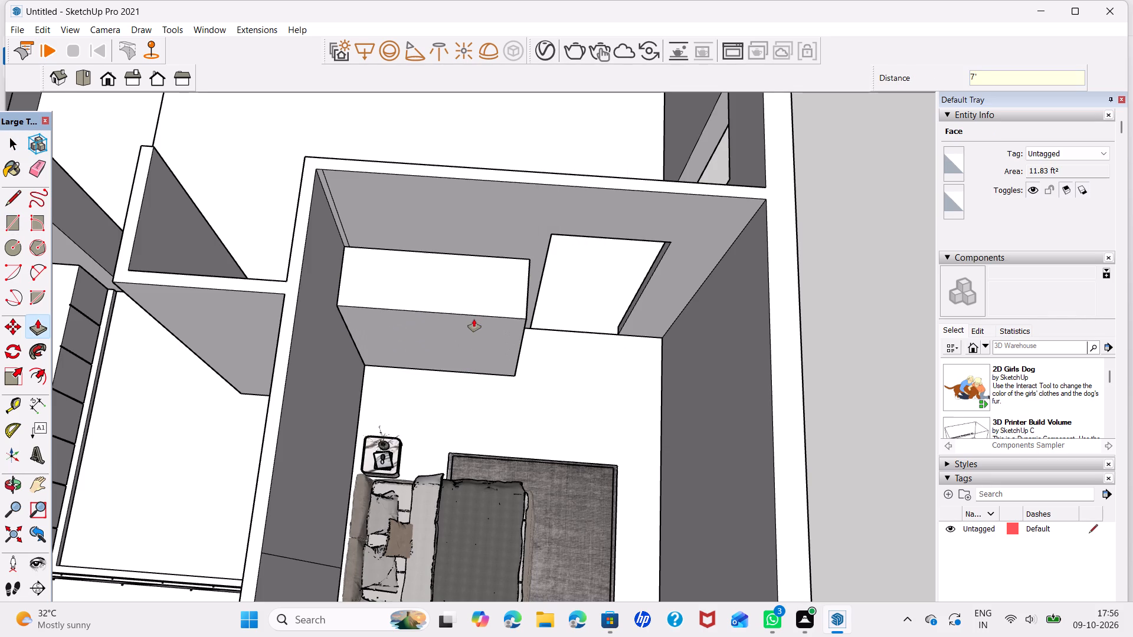
key("space")
Copy the wardrobe's top front edge 1'6" down the front face to separate the upper and lower sections.
middle_click_drag(484, 402, 547, 294)
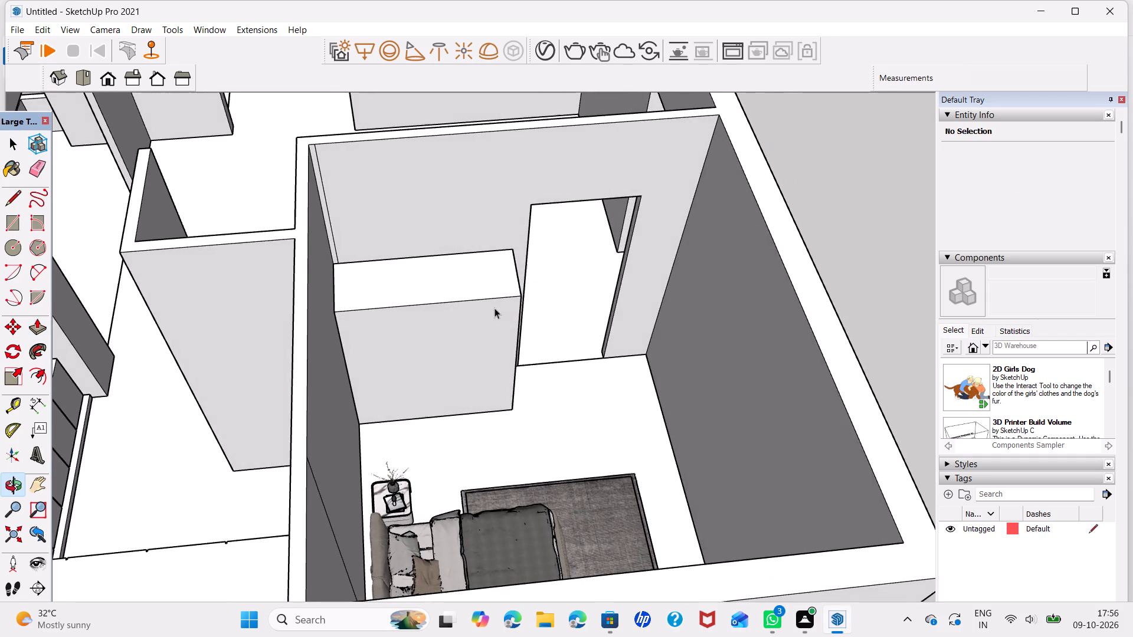
scroll(439, 342, "up", 5)
middle_click_drag(448, 365, 418, 343)
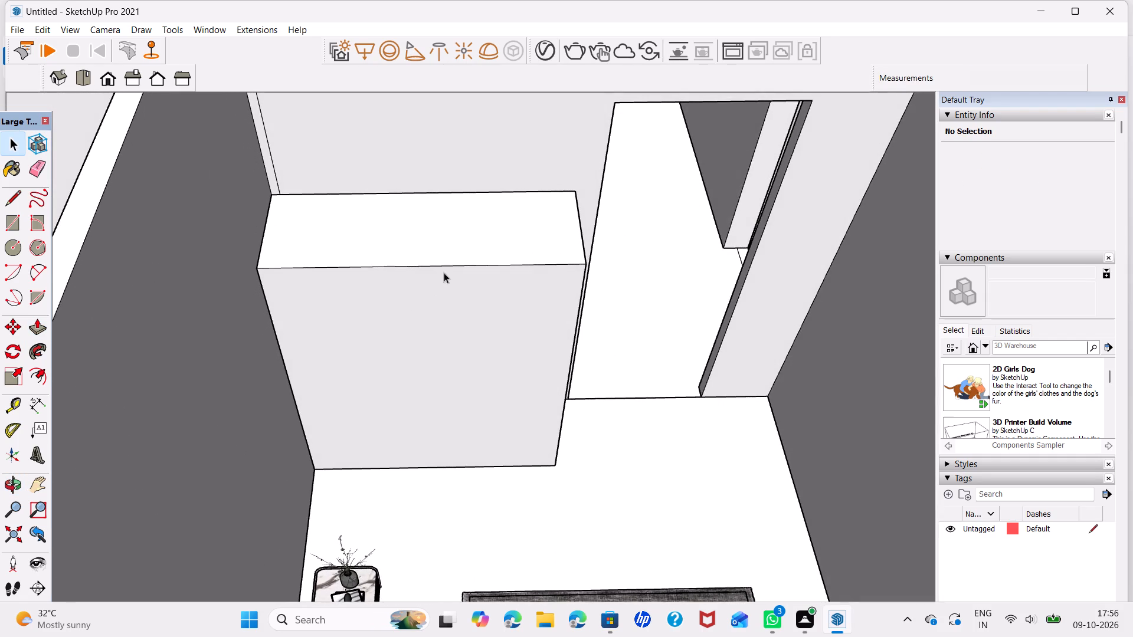
left_click(450, 264)
left_click(453, 266)
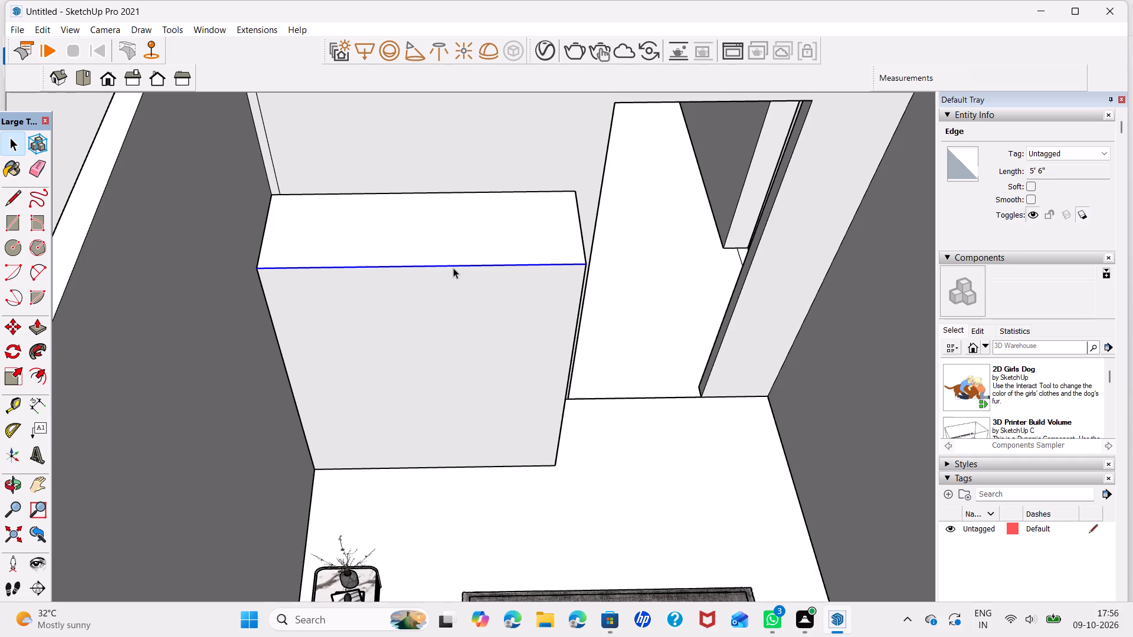
key("m")
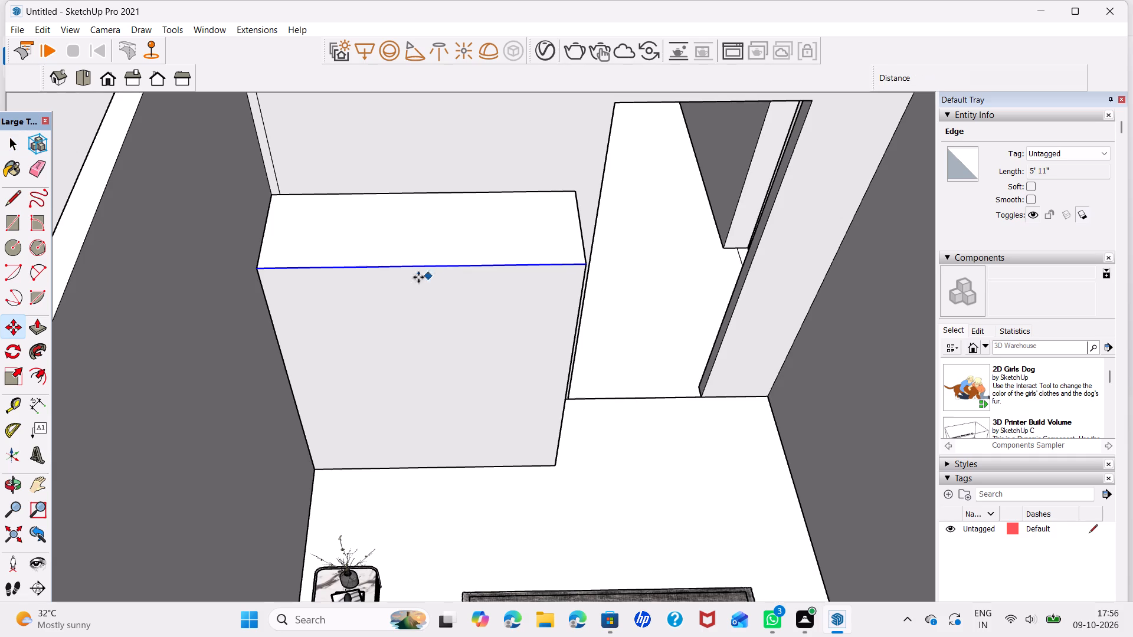
left_click(258, 268)
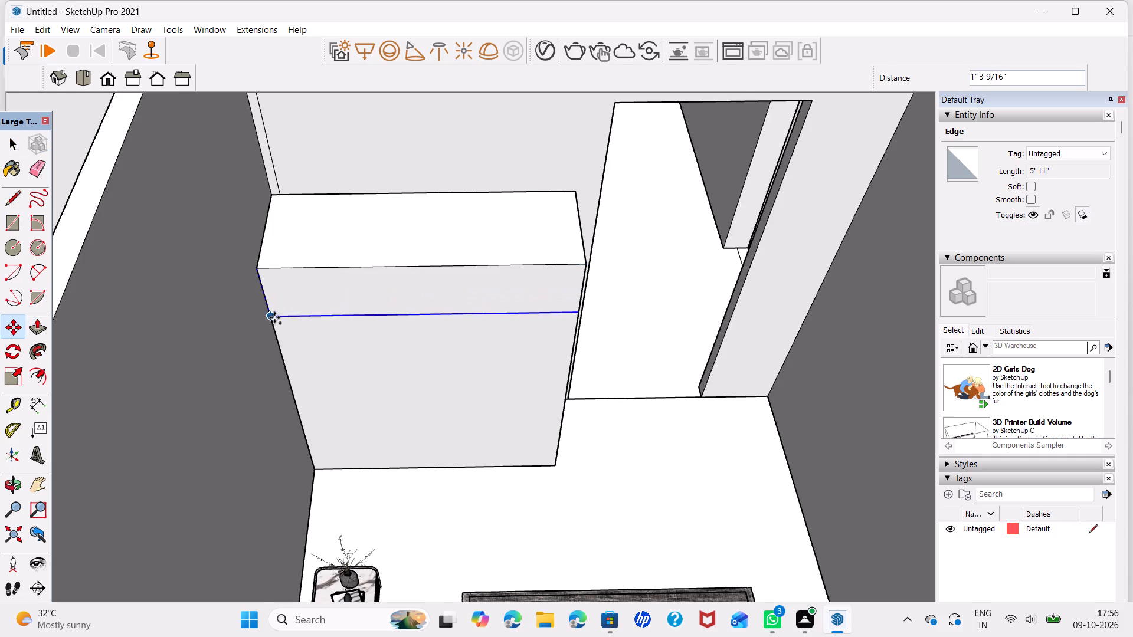
type("1'6")
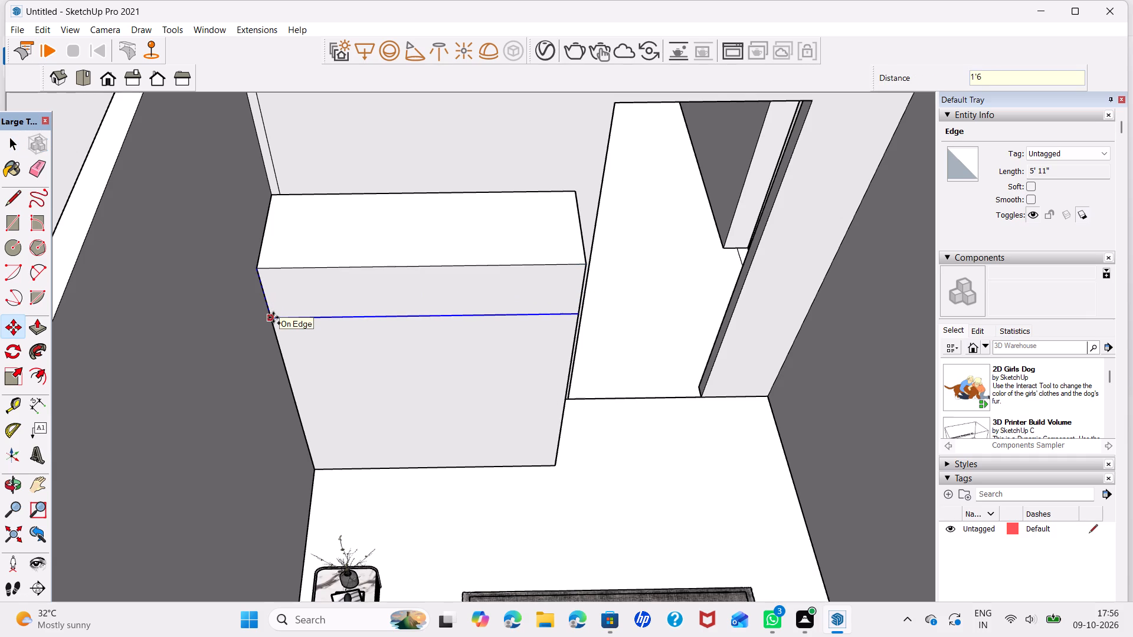
key("Return")
key("space")
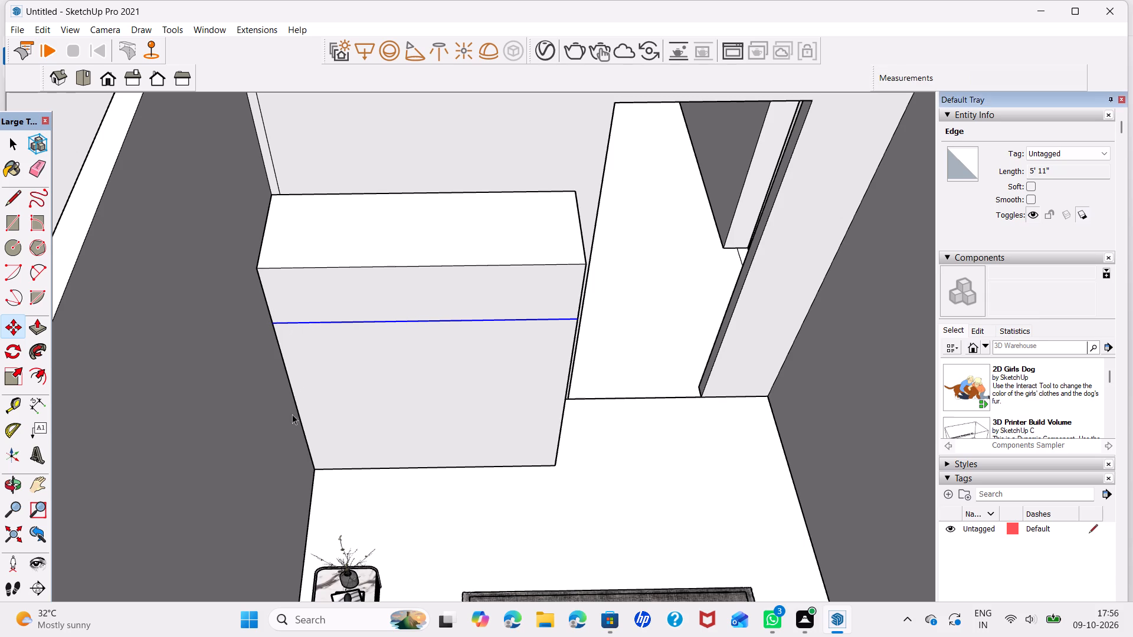
Copy the lower section's wall-side vertical edge to the opposite end of the front, dividing the span into 3 equal doors.
left_click(300, 419)
key("m")
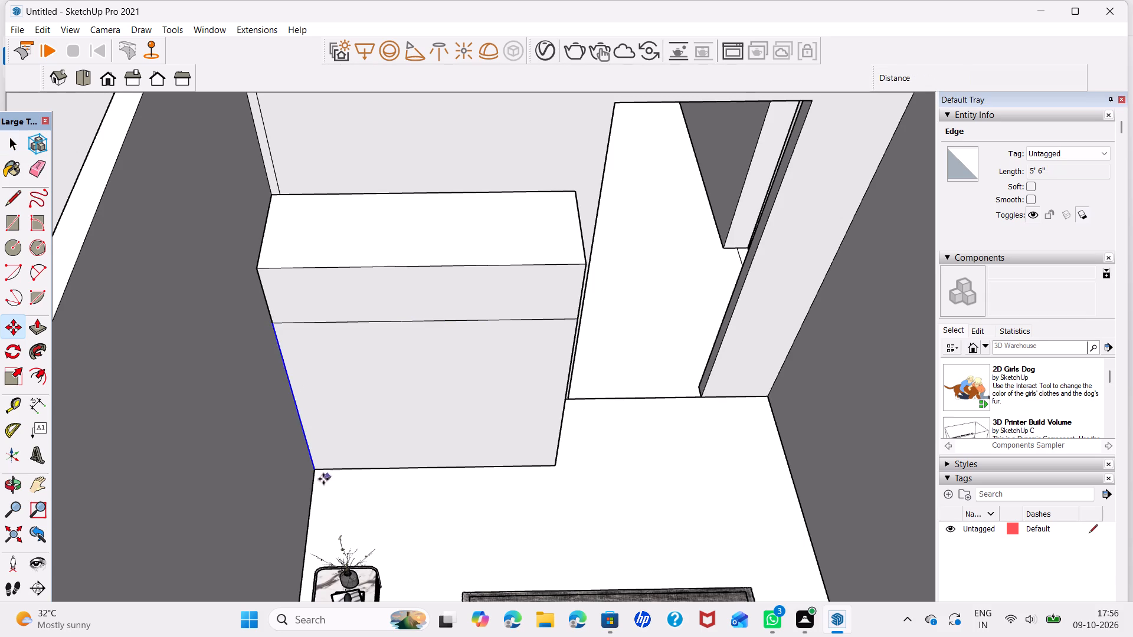
left_click(313, 469)
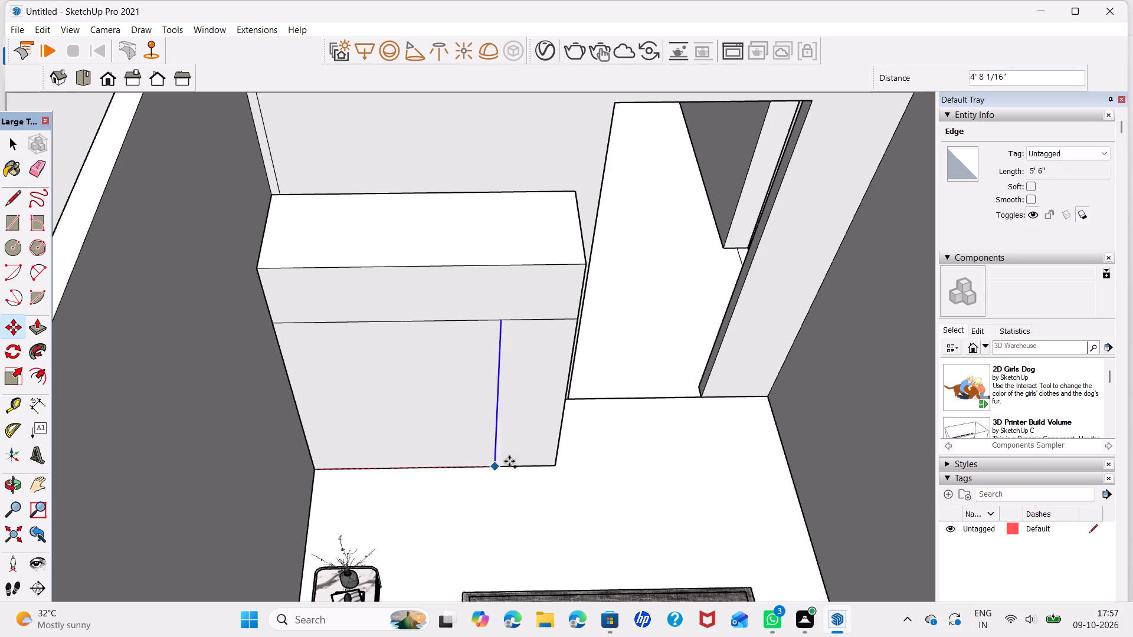
left_click(554, 465)
type("/3")
key("Return")
key("space")
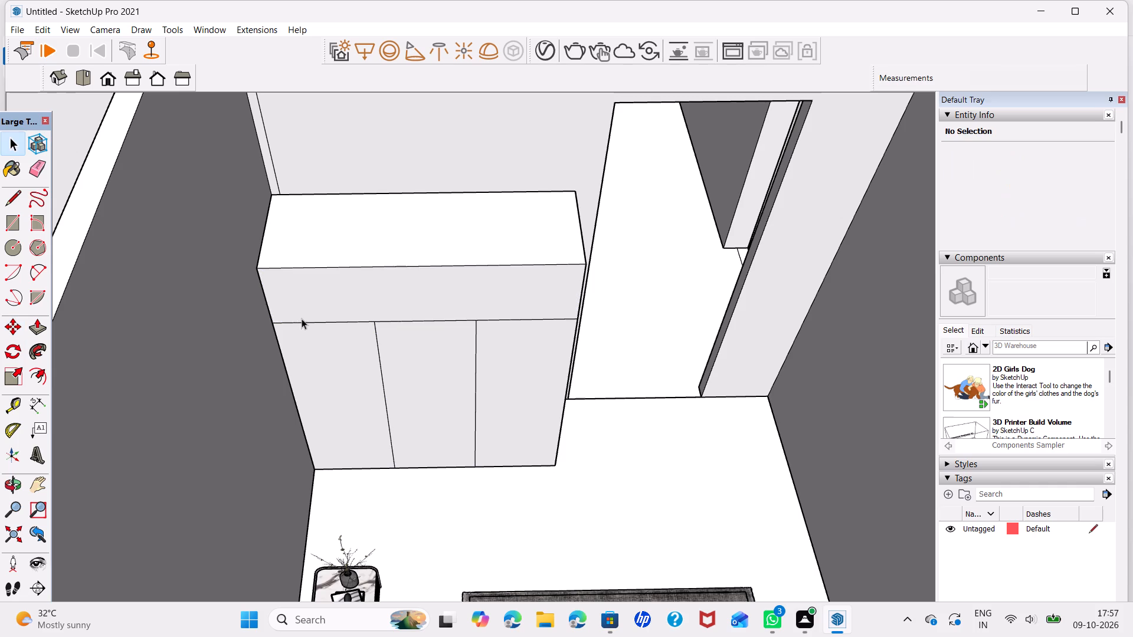
Copy the upper section's wall-side vertical edge to the opposite end of the front, dividing the span into 4 equal doors.
left_click(270, 313)
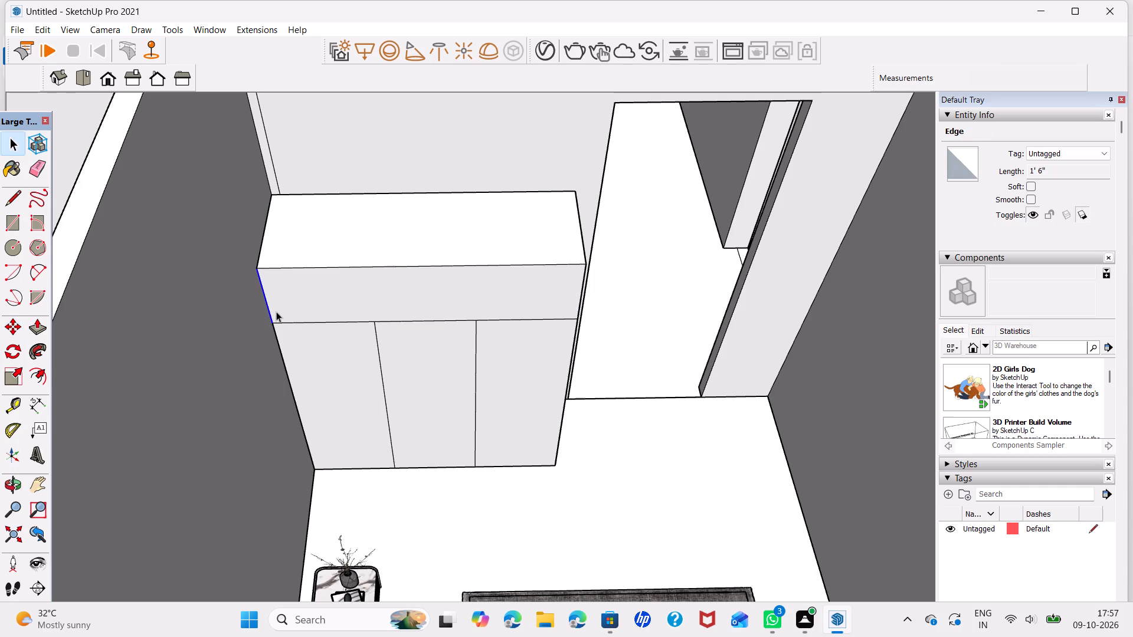
key("m")
left_click(276, 321)
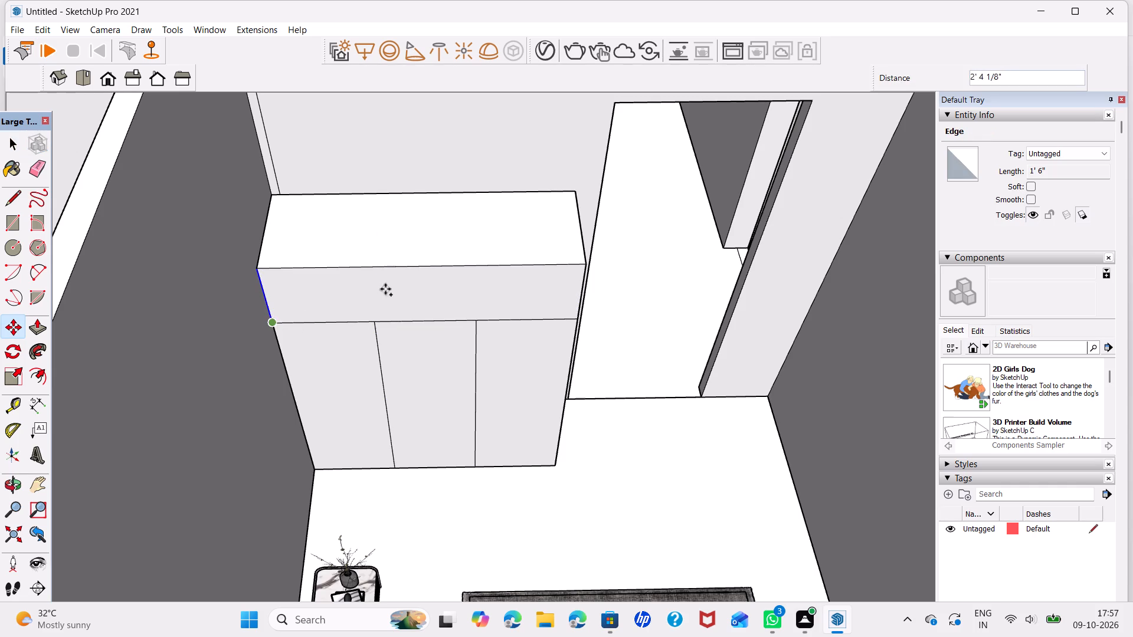
left_click(575, 322)
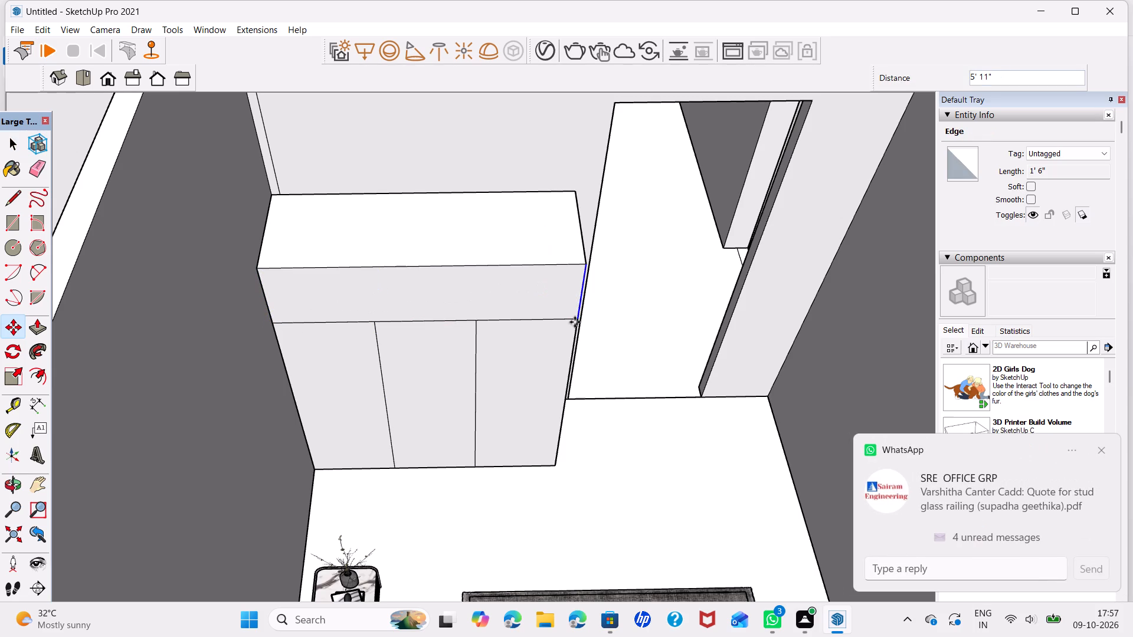
type("/4")
key("Return")
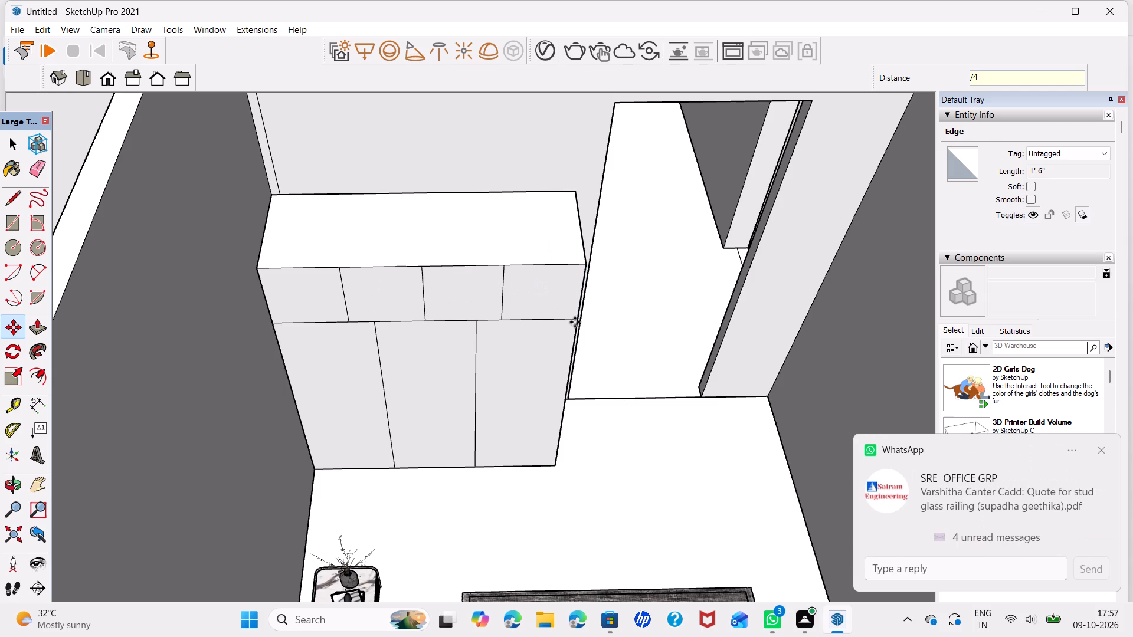
key("space")
Replace the first upper door divider with two lines 0.5" apart, copied 0.25" to either side, deleting the original line.
scroll(335, 302, "up", 5)
scroll(389, 337, "up", 4)
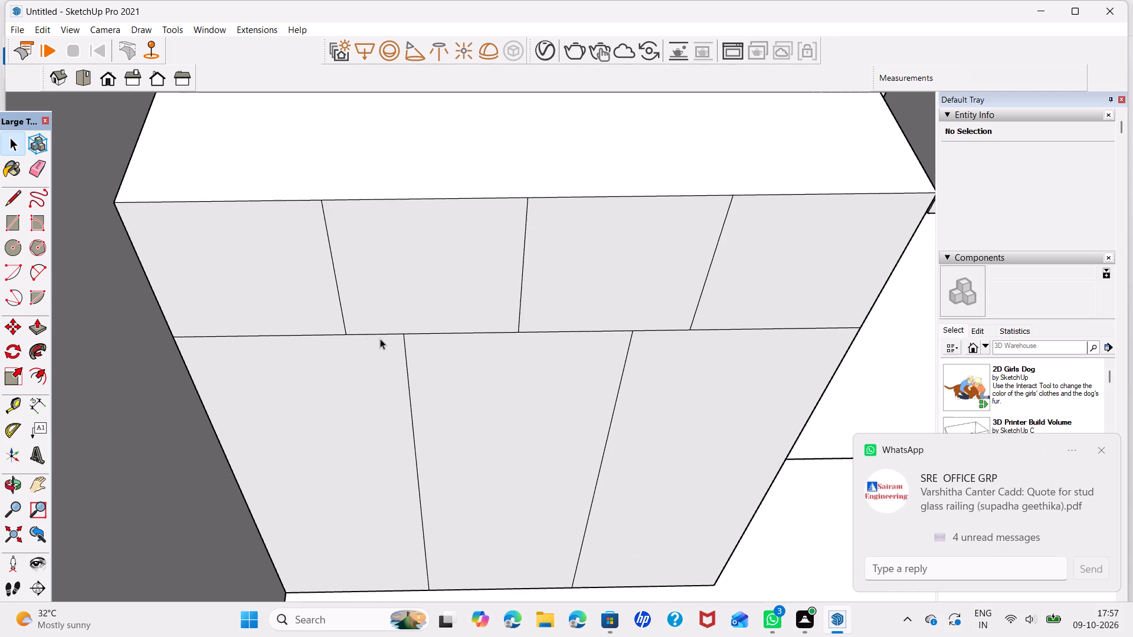
left_click(339, 329)
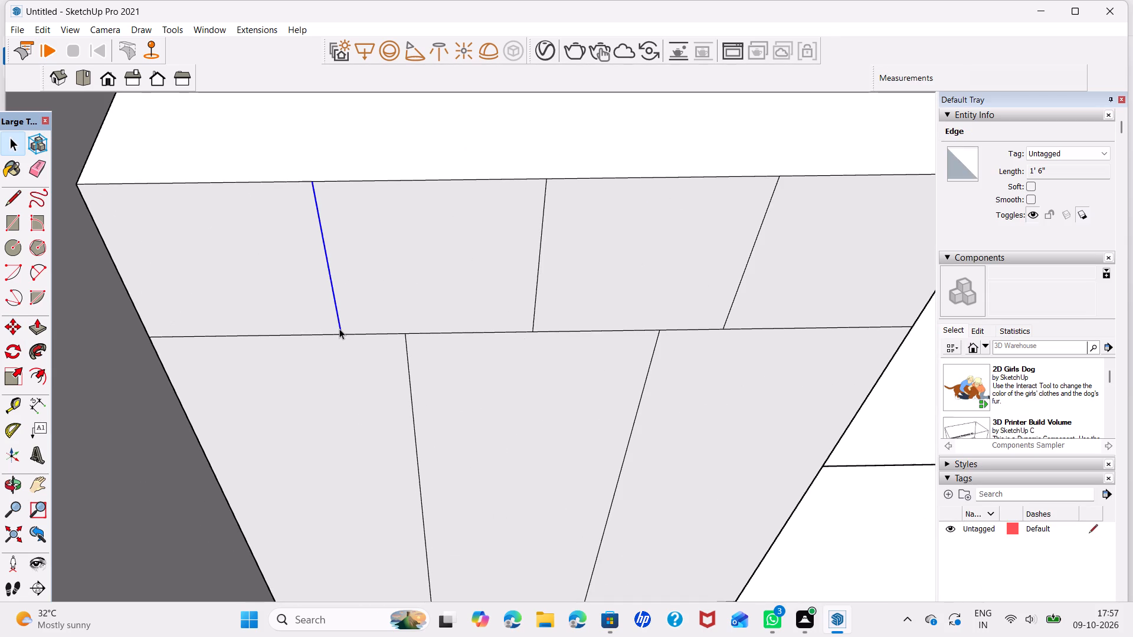
key("m")
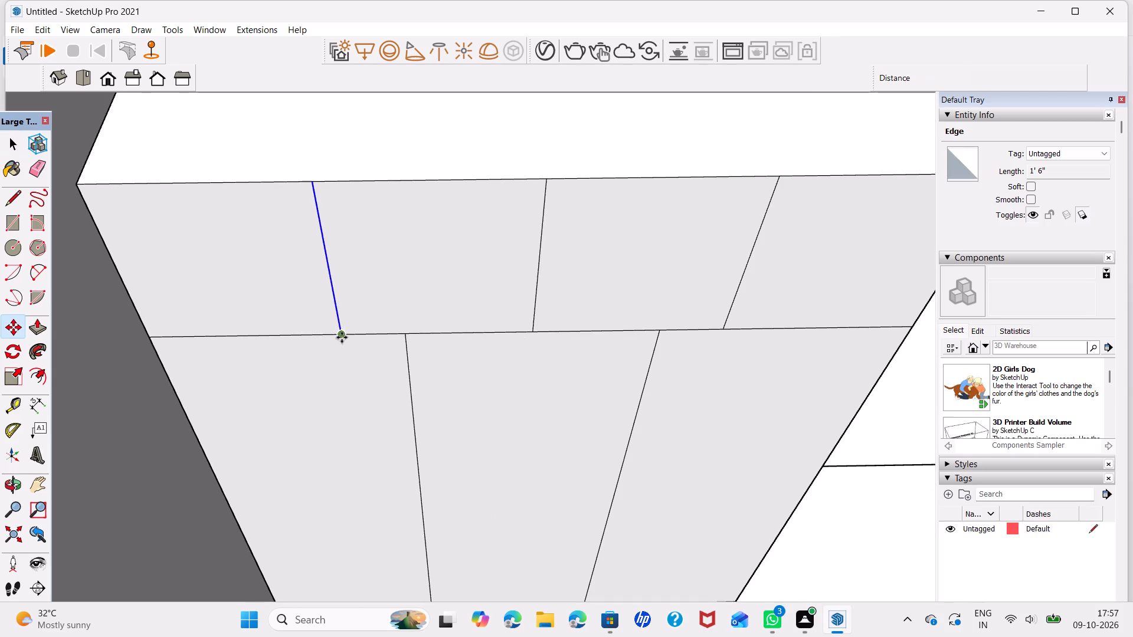
left_click(342, 337)
scroll(347, 333, "up", 2)
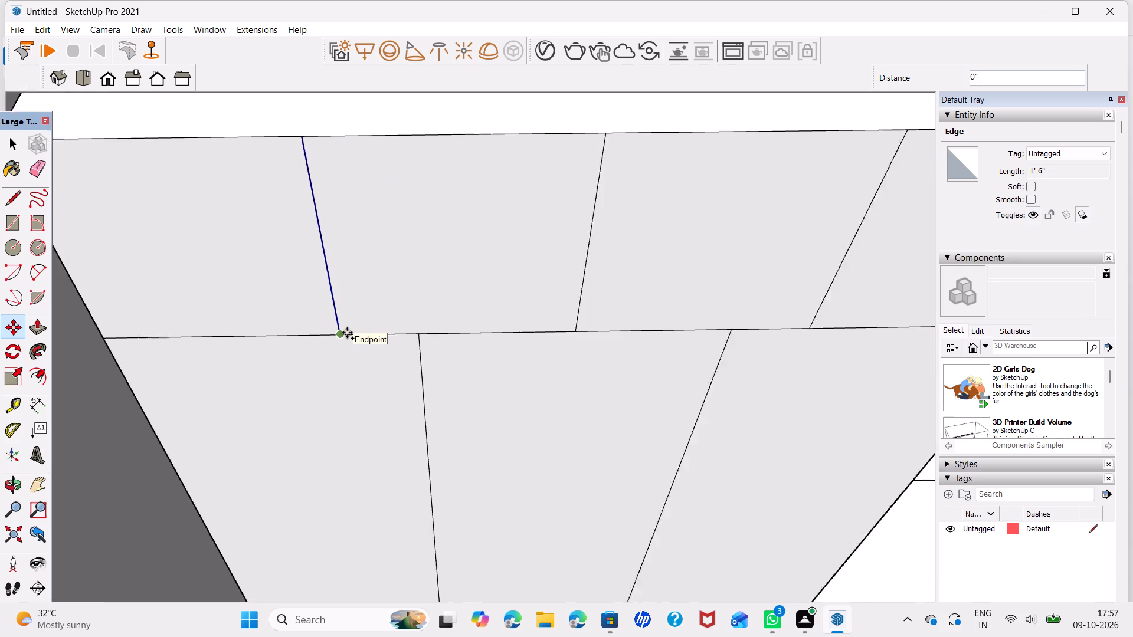
scroll(347, 333, "up", 2)
type("0.25")
key("Return")
left_click(341, 332)
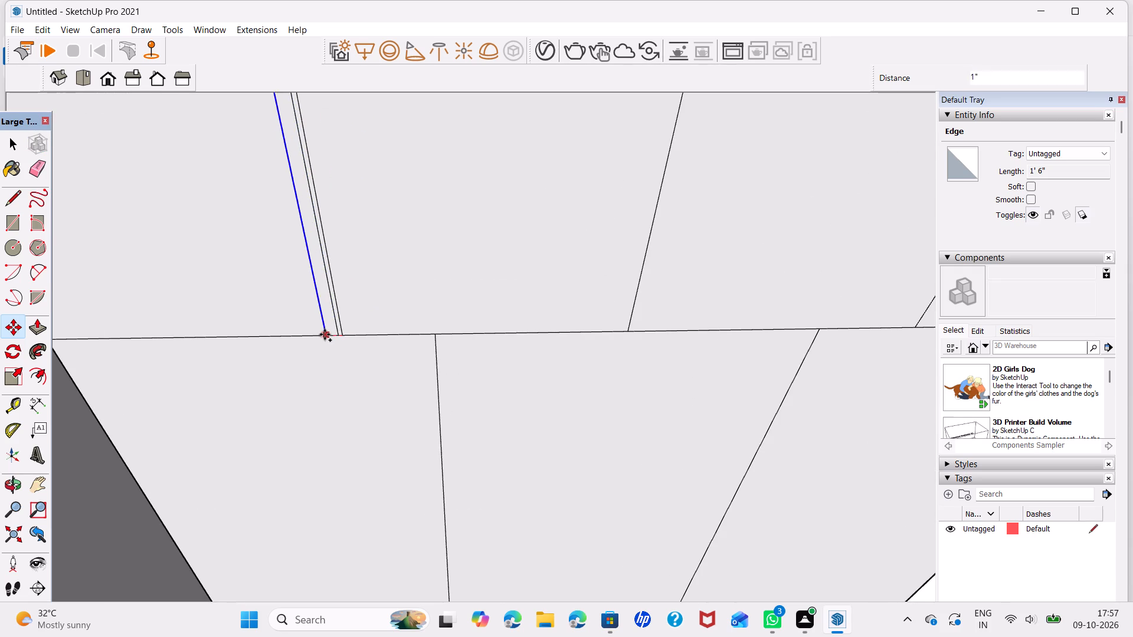
type("0.5")
key("Return")
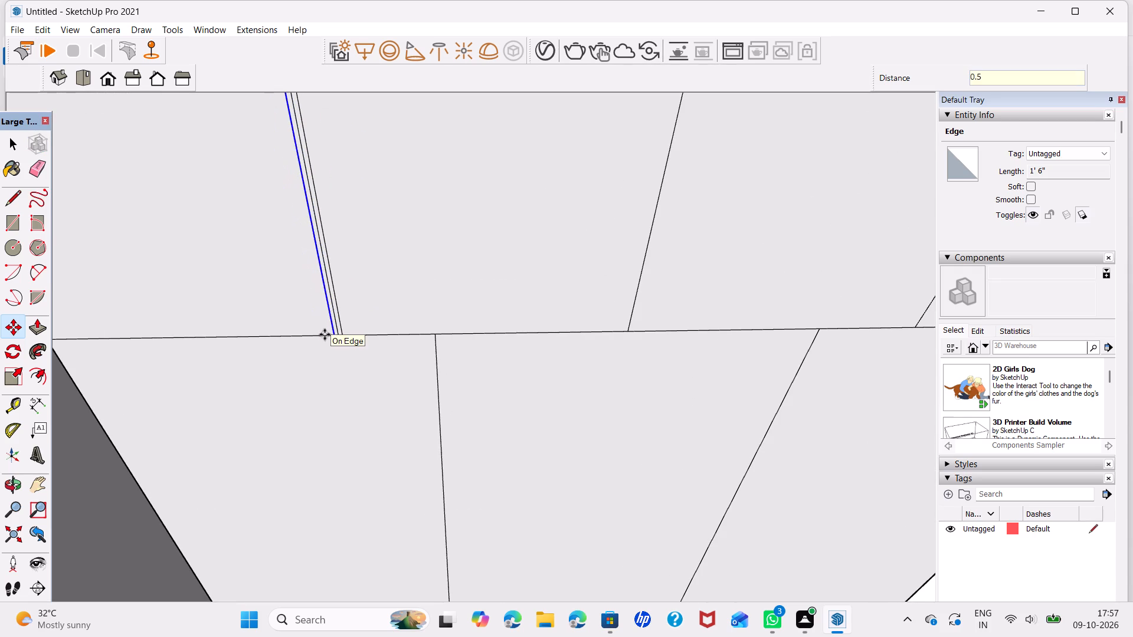
key("space")
left_click(336, 330)
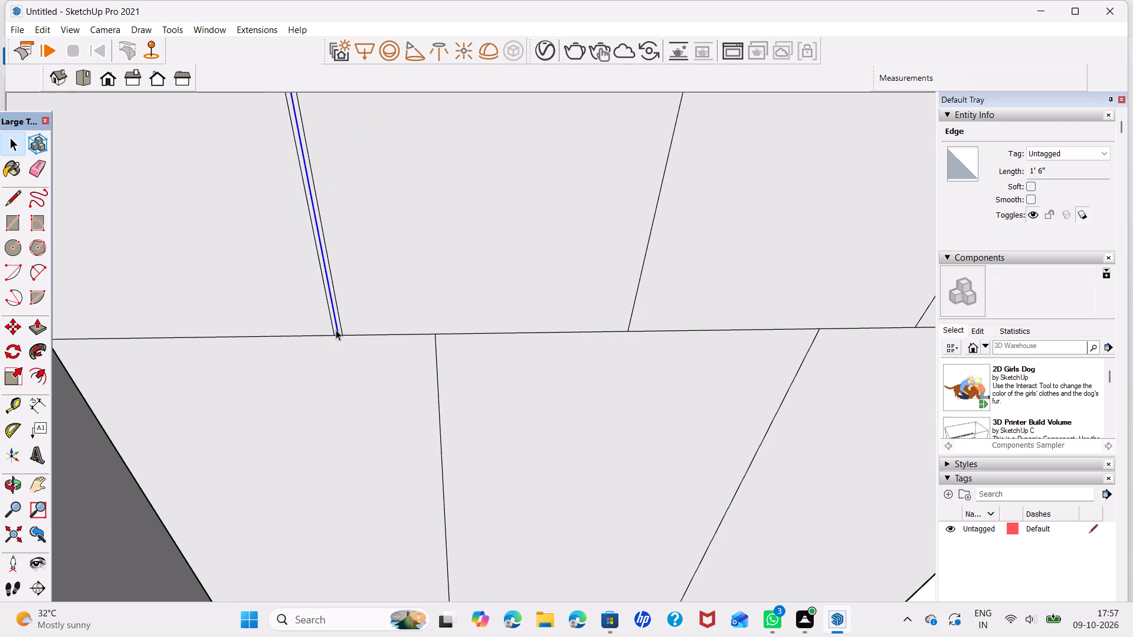
key("Delete")
Copy the narrow gap strip along the front onto the second and third upper door dividers, centred on each line.
left_click(336, 329)
scroll(336, 329, "up", 7)
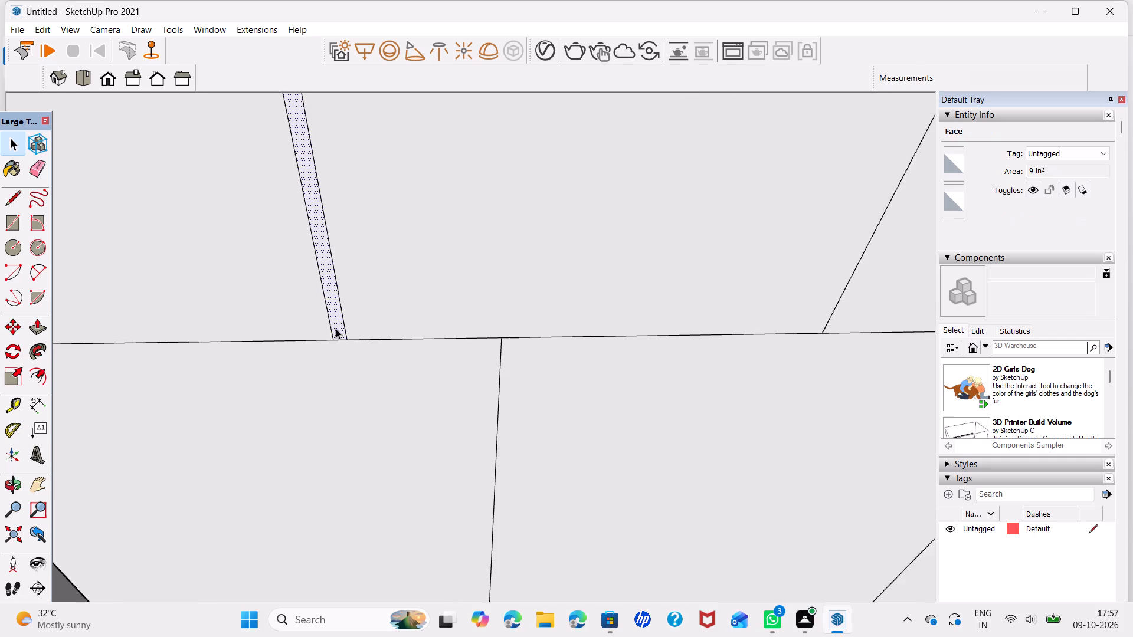
scroll(336, 329, "up", 3)
key("m")
left_click(343, 348)
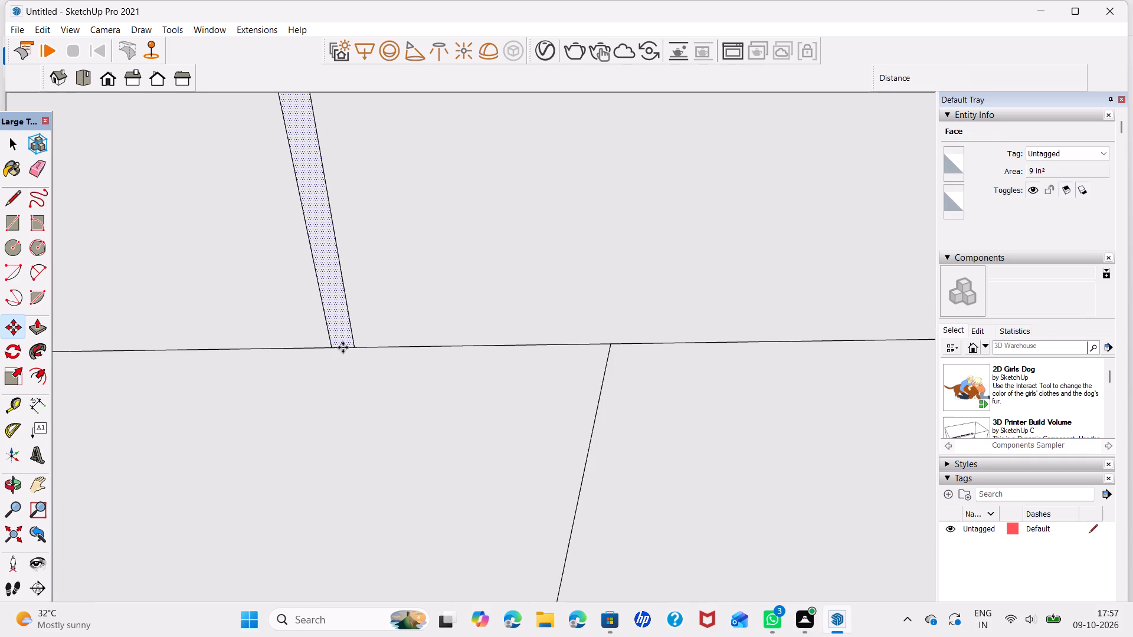
scroll(529, 314, "down", 7)
middle_click_drag(561, 318, 305, 355, "shift")
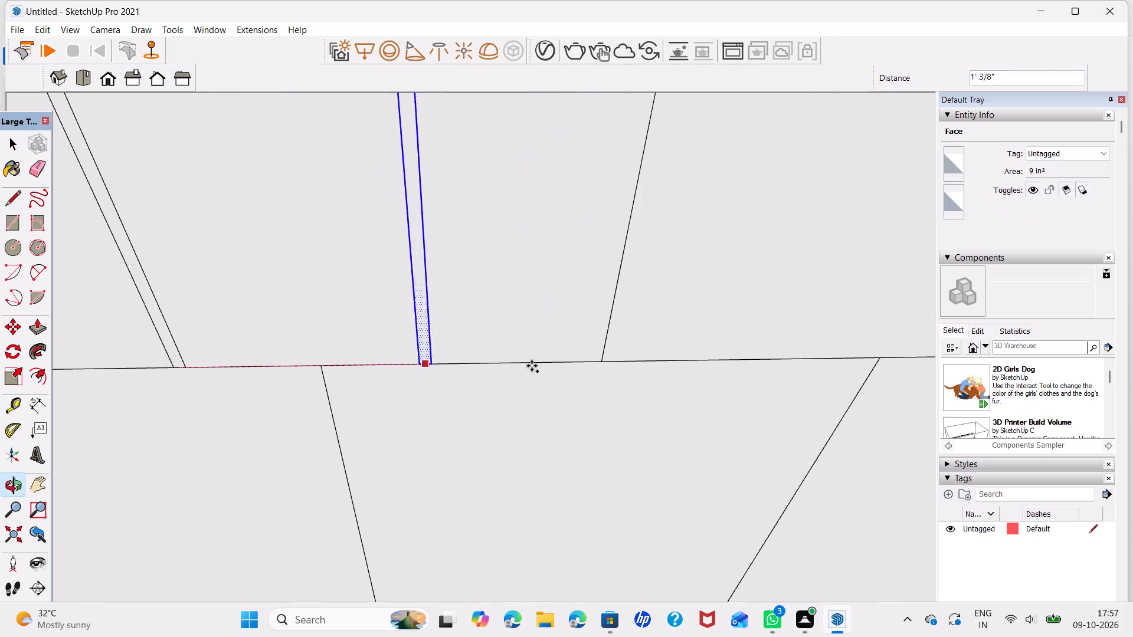
left_click(598, 365)
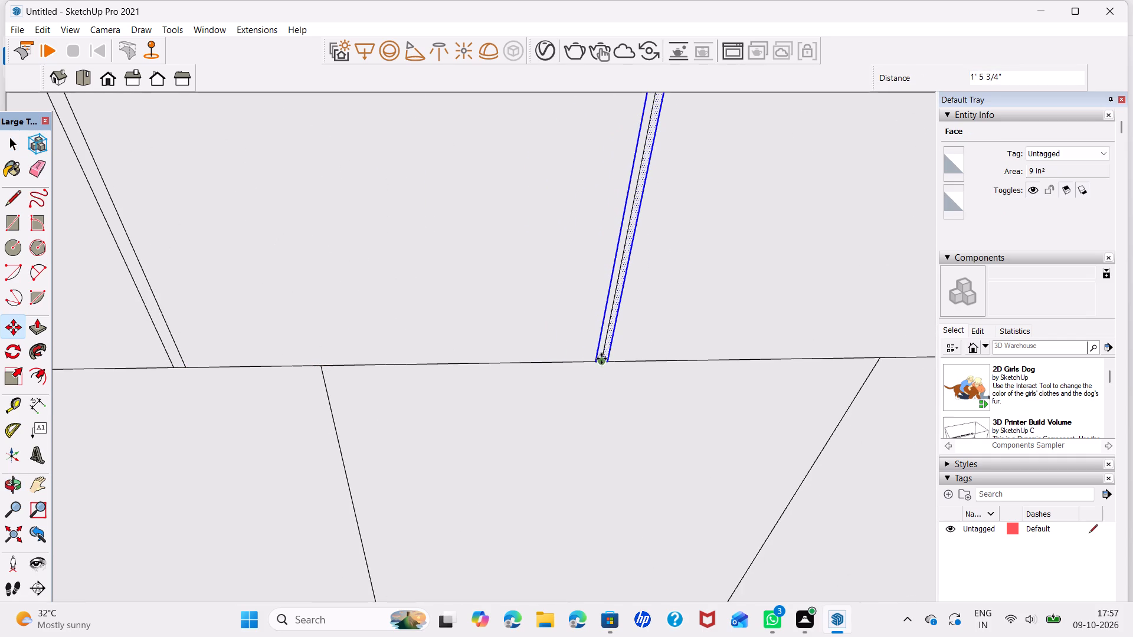
left_click(602, 359)
scroll(699, 346, "down", 6)
middle_click_drag(699, 345, 383, 396)
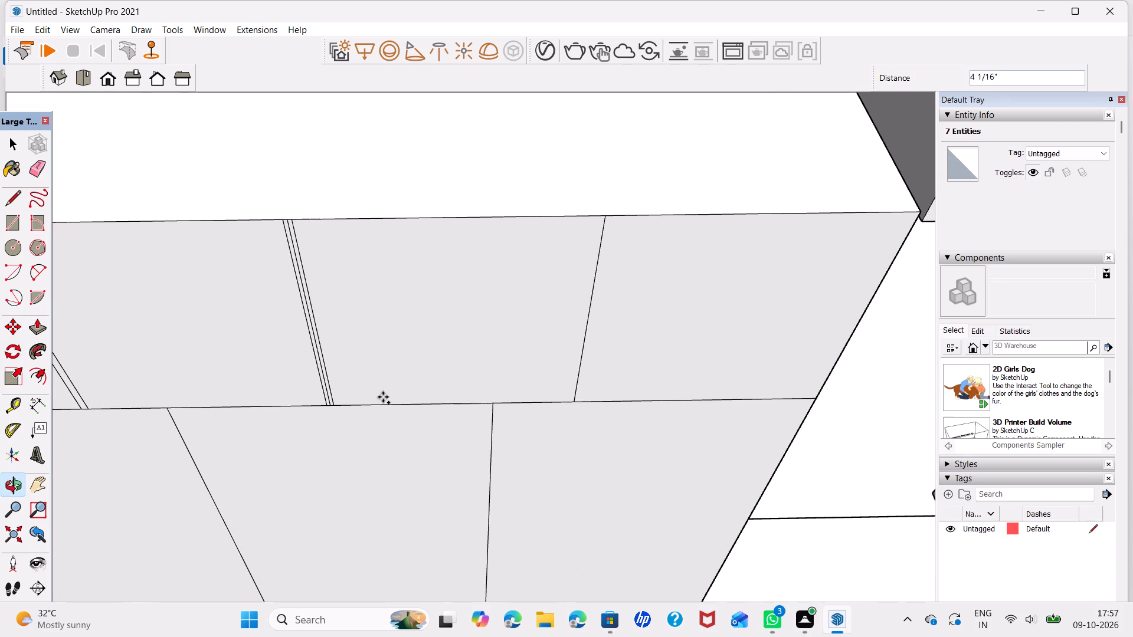
left_click(576, 404)
Delete the original divider lines running through the middle of the third and second upper gap strips.
key("space")
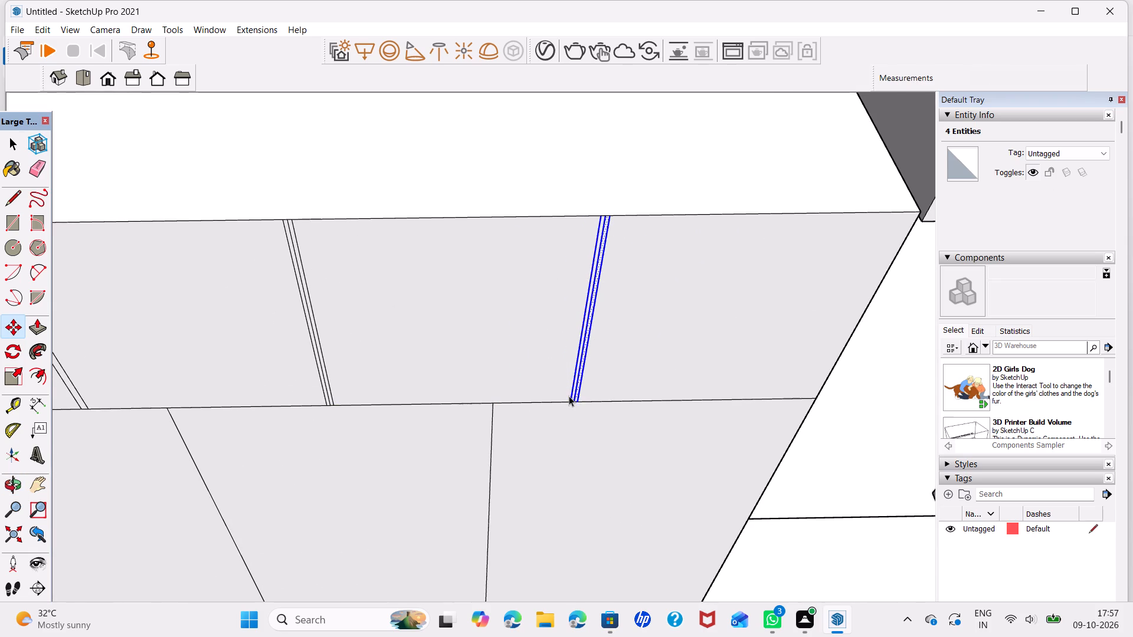
scroll(569, 396, "up", 4)
left_click(578, 398)
key("Delete")
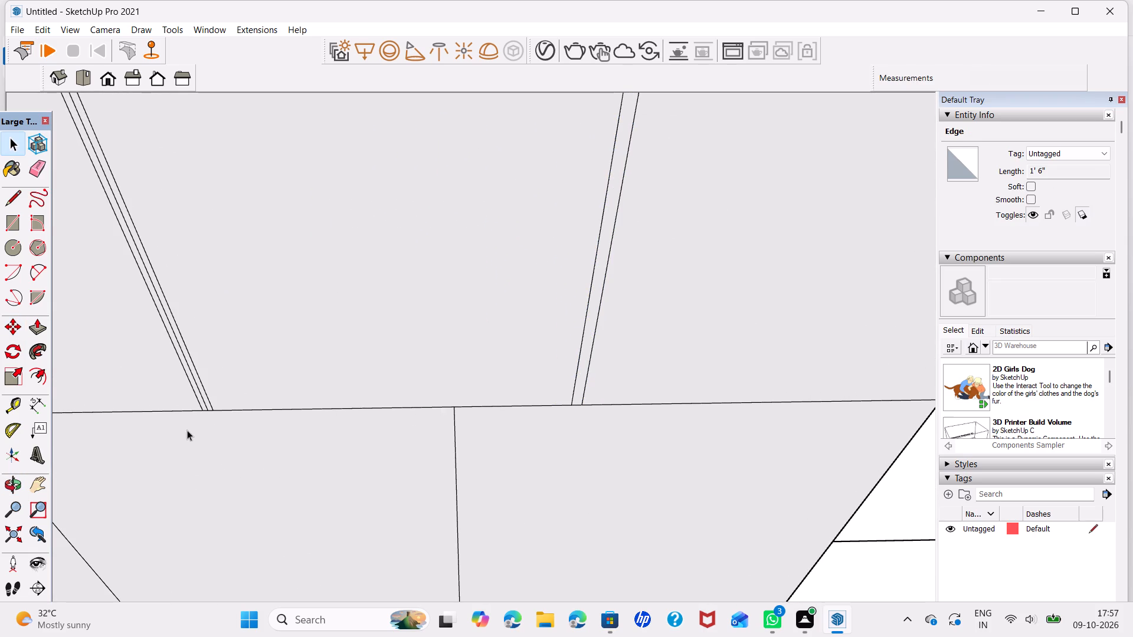
left_click(206, 408)
key("Delete")
Replace the first lower door divider with two lines 0.5" apart, copied 0.25" to either side, deleting the original line.
scroll(342, 392, "down", 8)
middle_click_drag(353, 455, 391, 332)
scroll(358, 404, "down", 4)
middle_click_drag(358, 465, 352, 283, "shift")
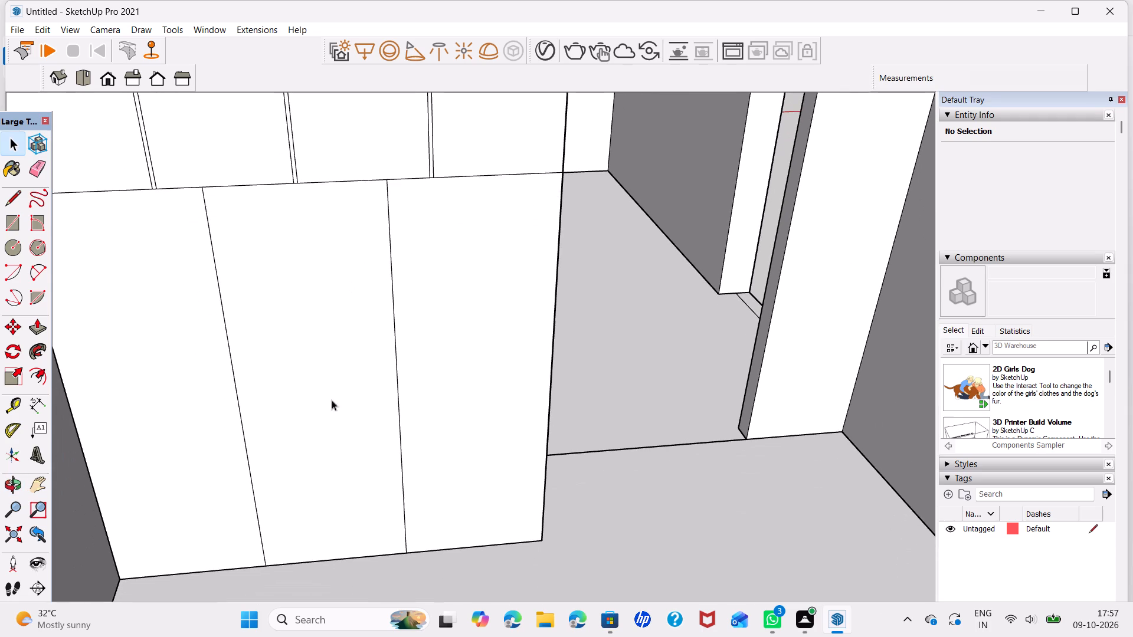
left_click(264, 563)
key("m")
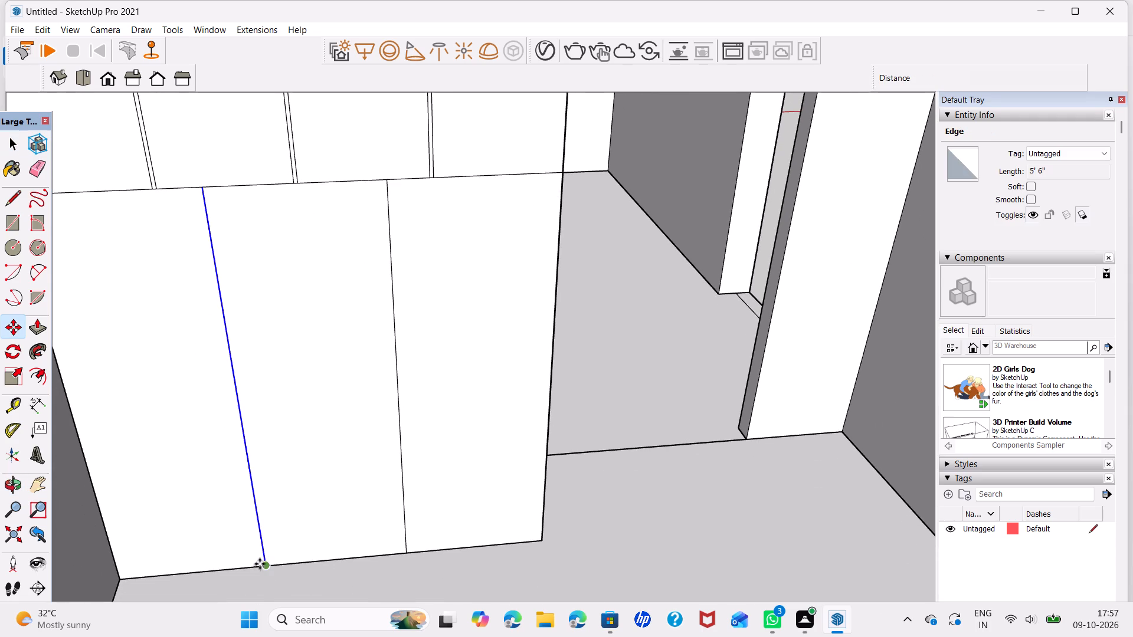
left_click(264, 566)
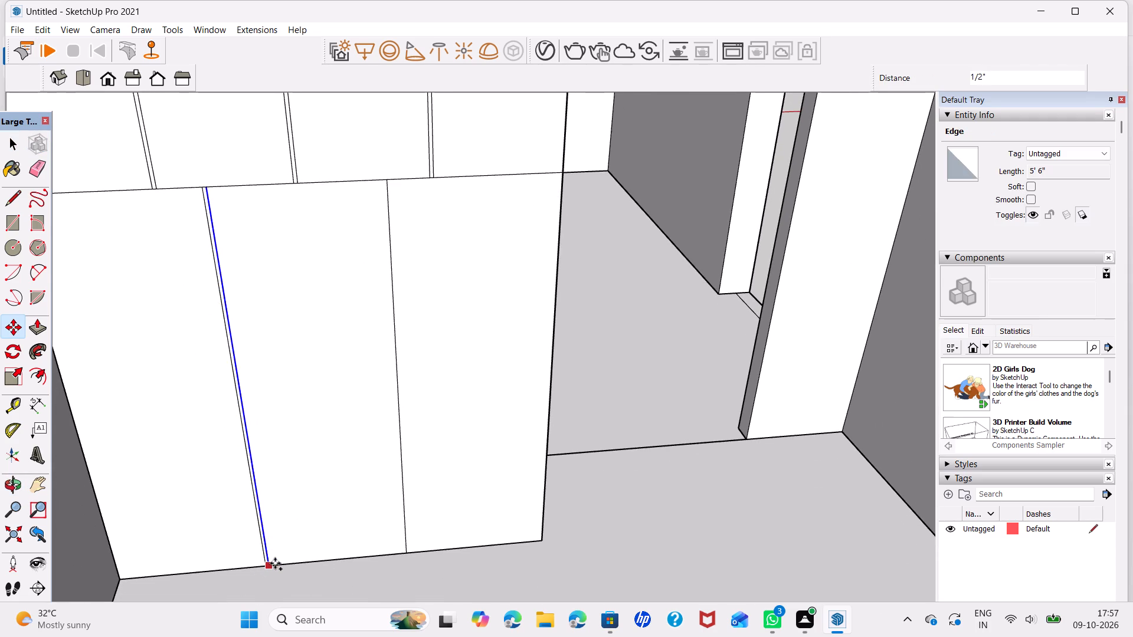
type("0.25")
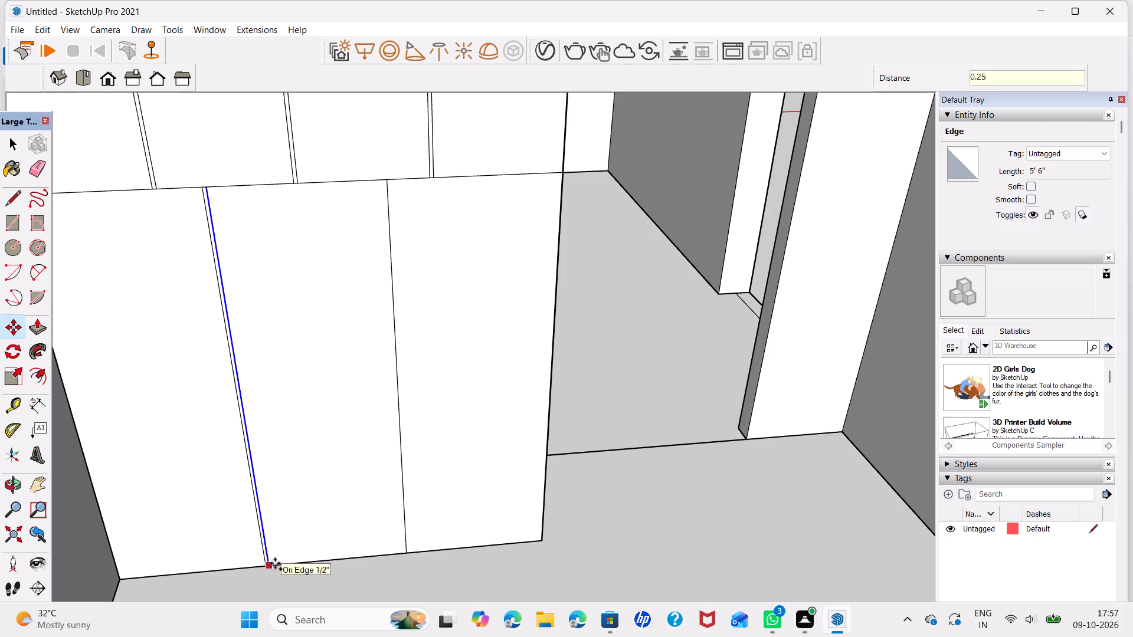
key("Return")
scroll(263, 566, "up", 11)
left_click(272, 562)
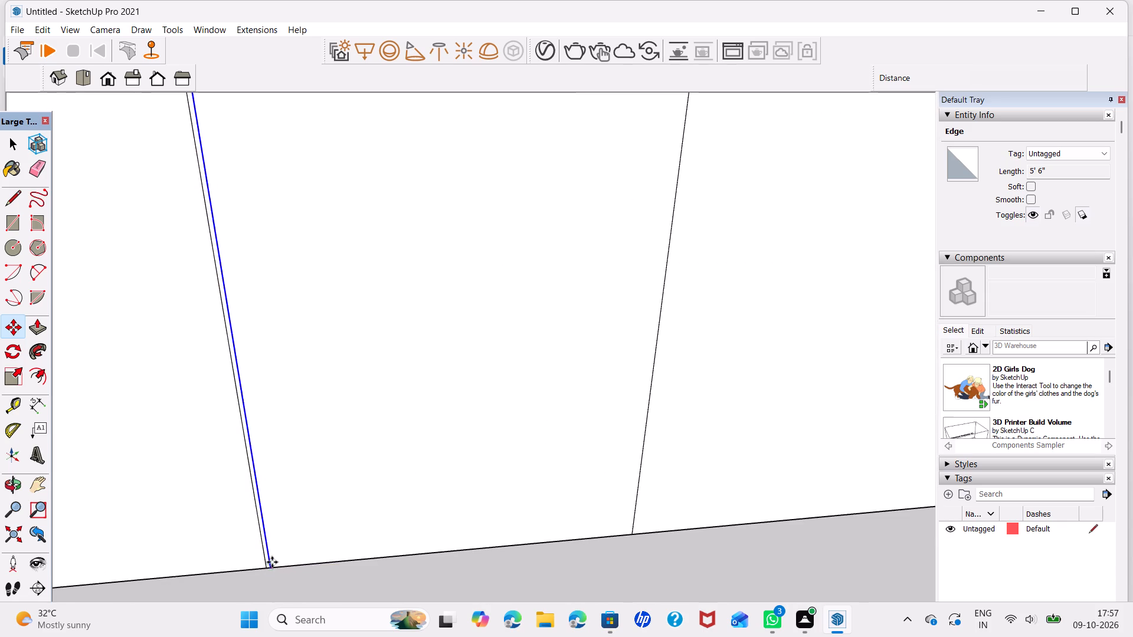
type("0.5")
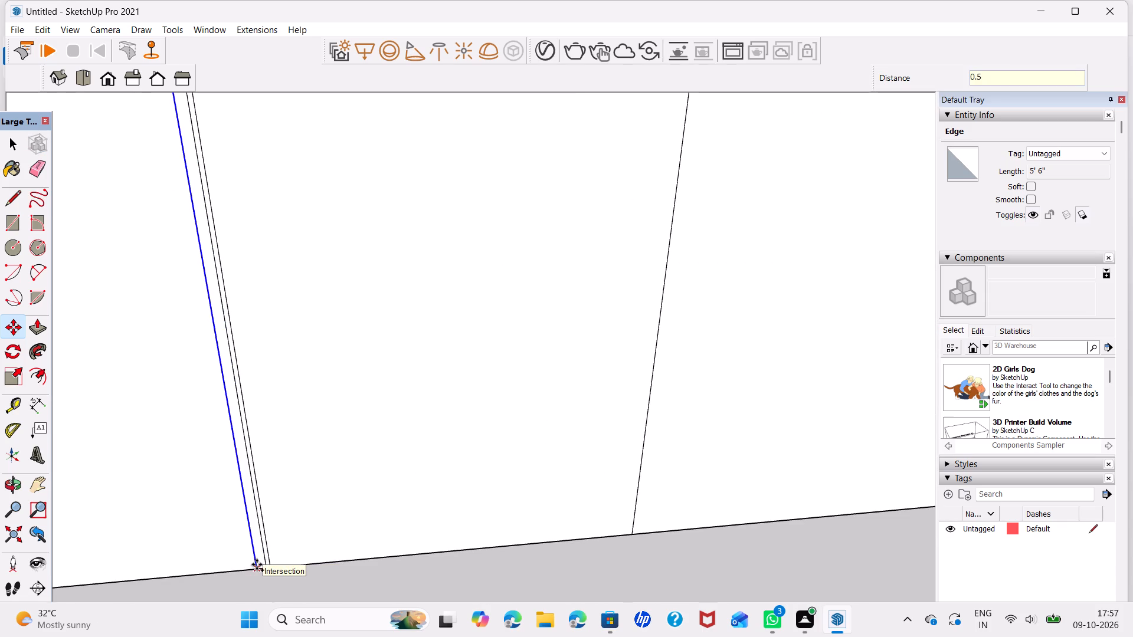
key("Return")
key("space")
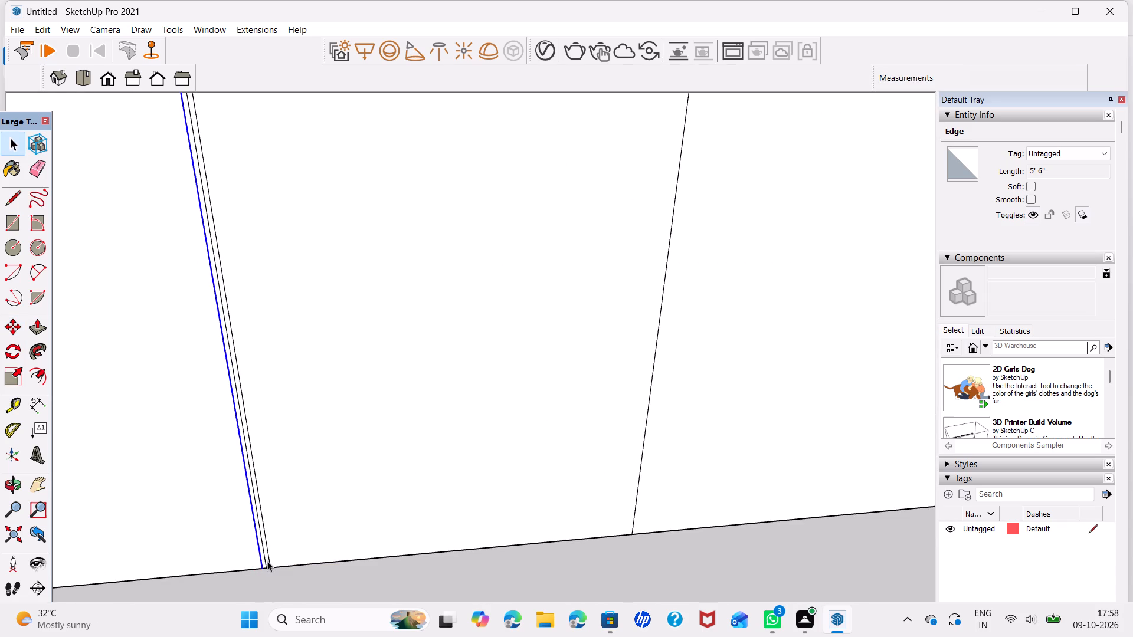
left_click(266, 561)
key("Delete")
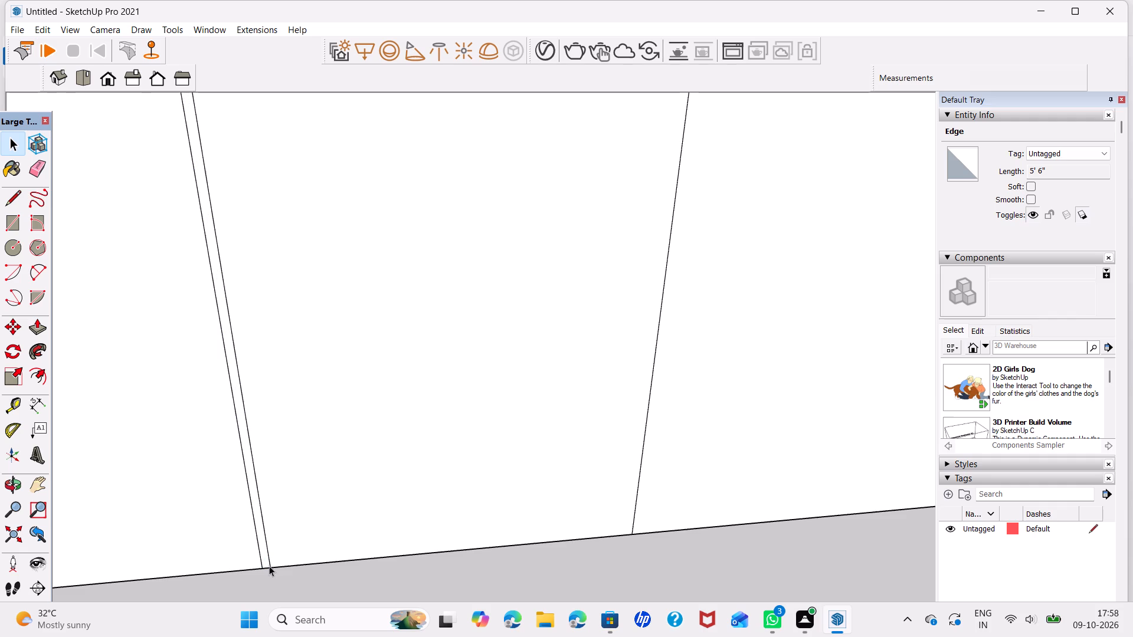
Copy the lower gap strip centred onto the second lower door divider and delete the original line inside it.
left_click(266, 560)
scroll(266, 559, "up", 11)
key("m")
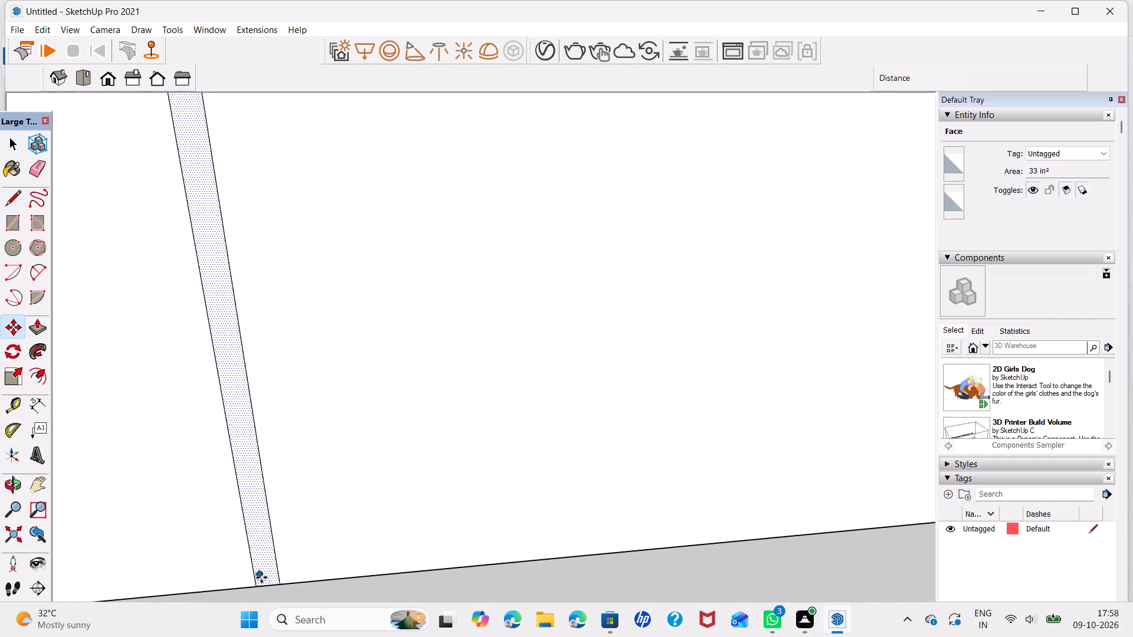
left_click(269, 585)
scroll(420, 484, "down", 7)
scroll(483, 500, "down", 6)
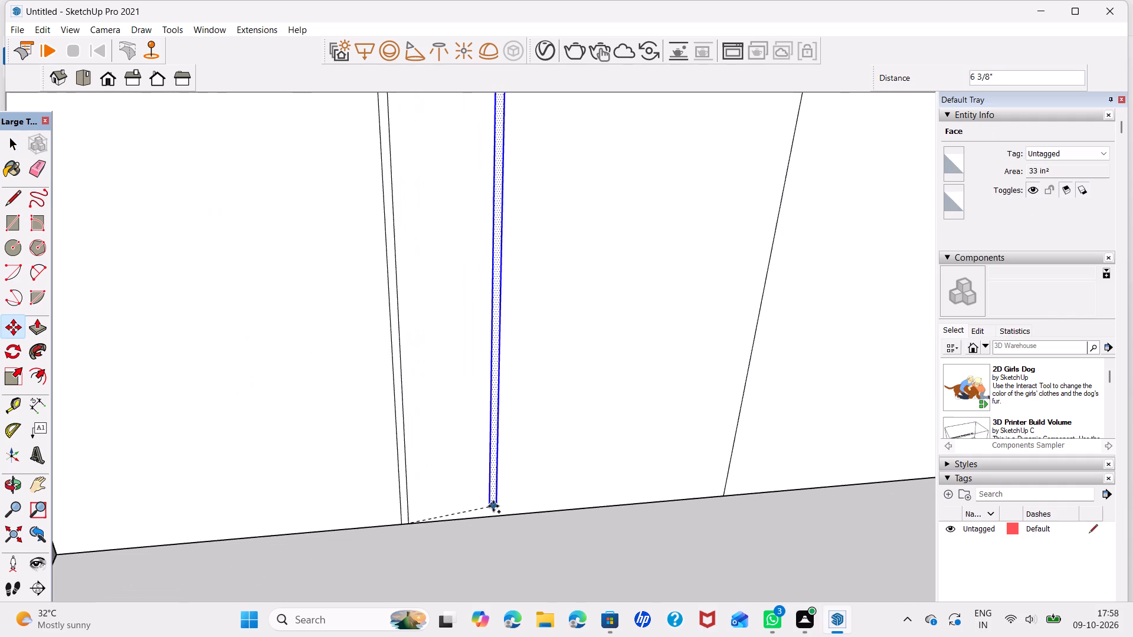
middle_click_drag(518, 499, 300, 526)
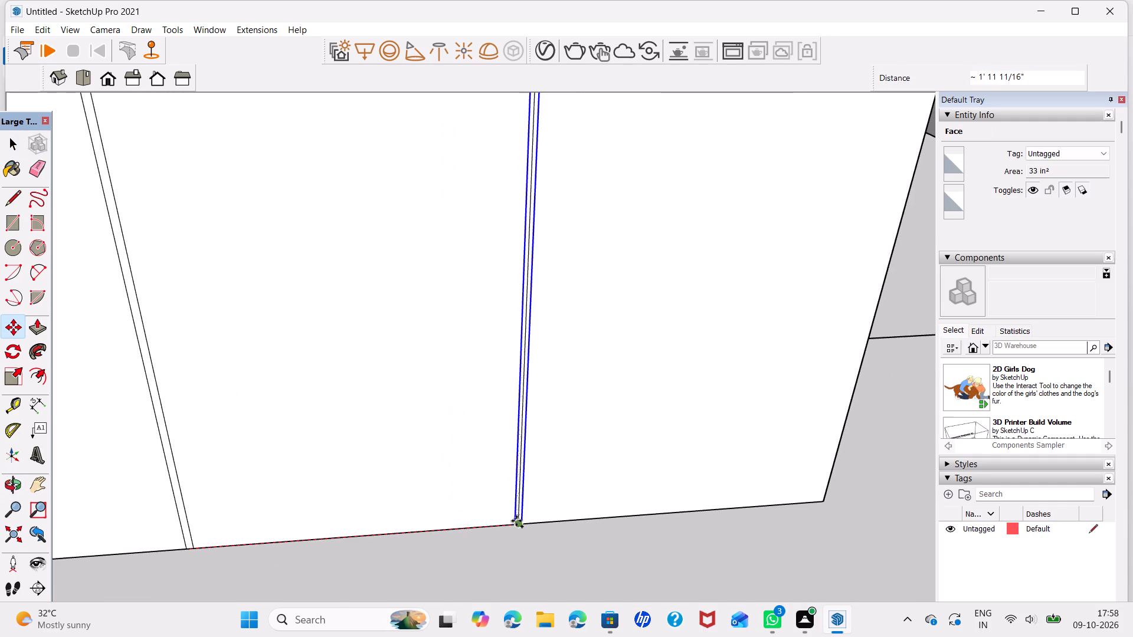
left_click(518, 522)
key("space")
scroll(518, 523, "up", 4)
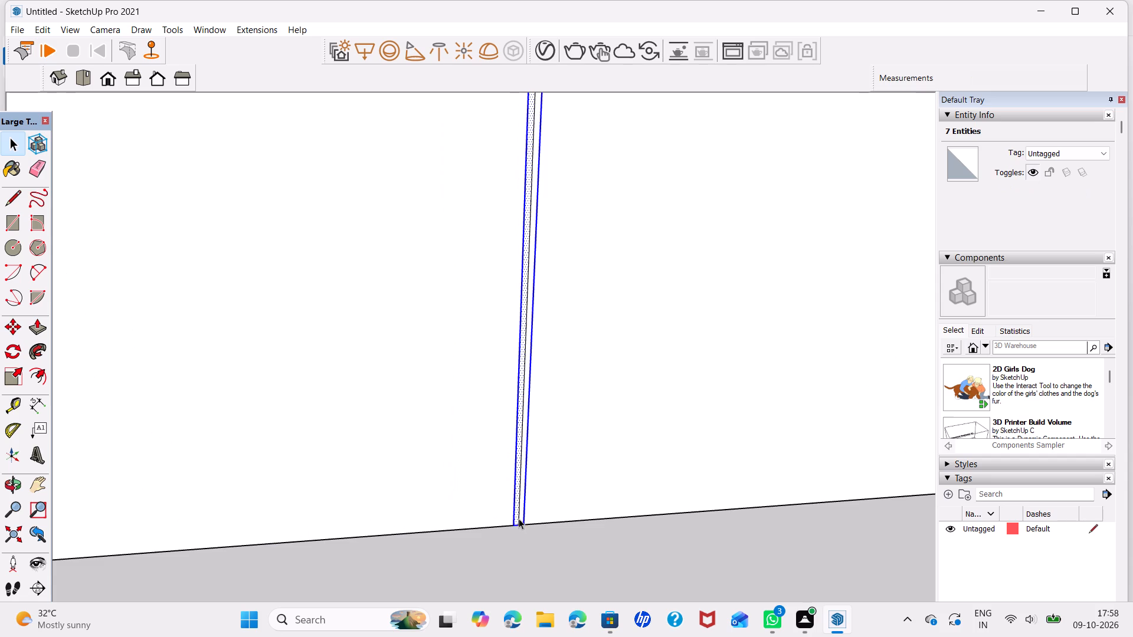
left_click(519, 518)
key("Delete")
Push/pull the two lower gap strips 0.5" into the wardrobe front to form grooves between the doors.
key("p")
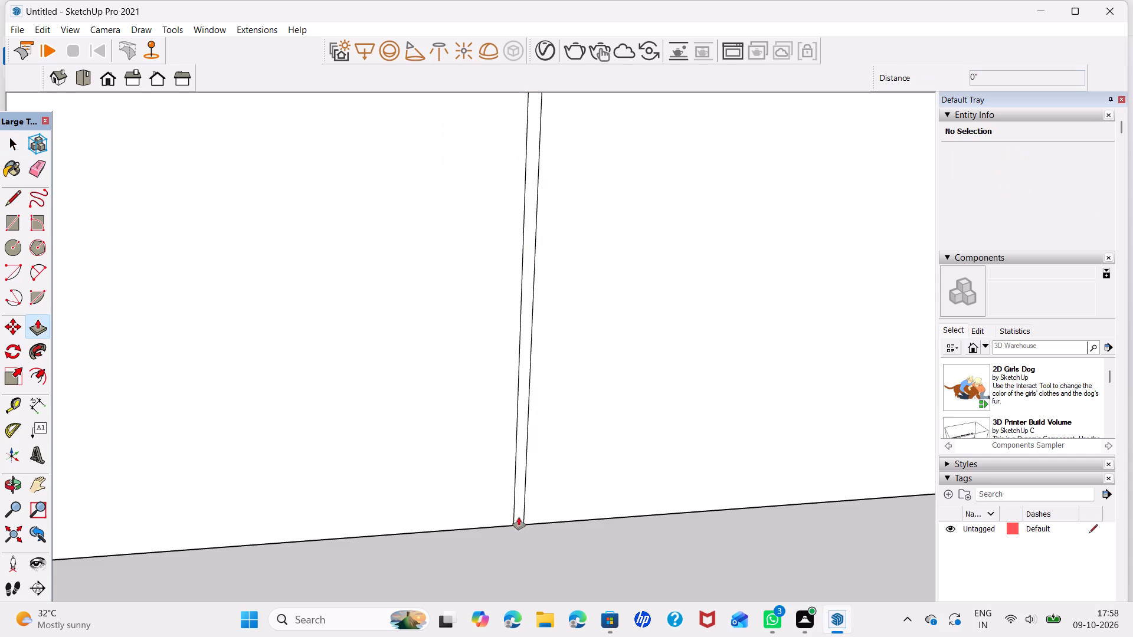
left_click(519, 516)
type("0.5")
key("Return")
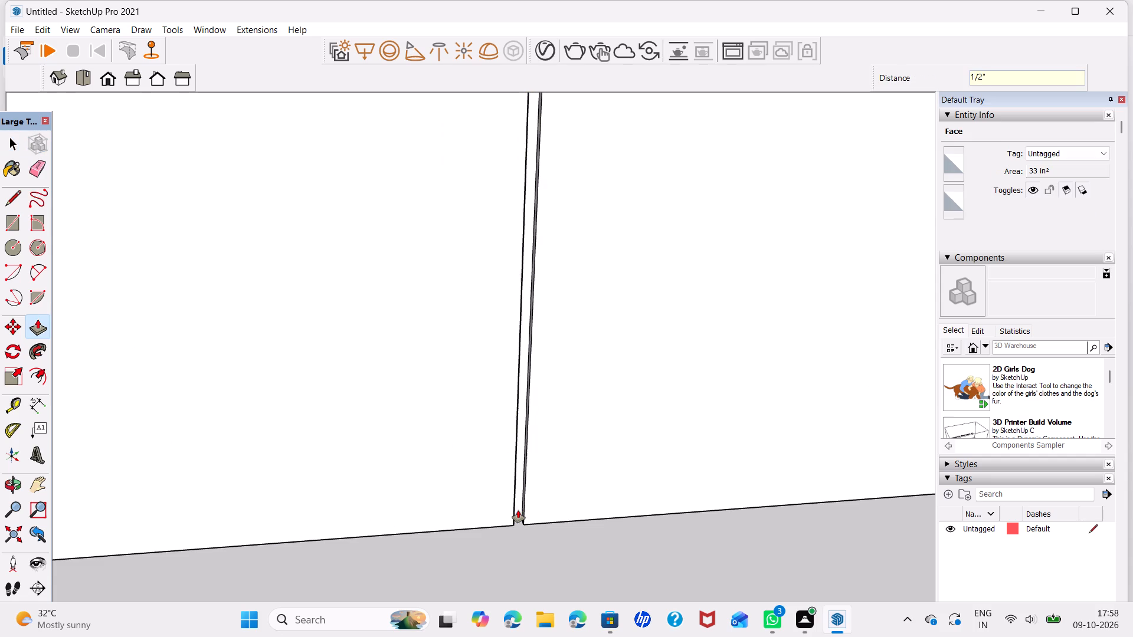
scroll(298, 488, "down", 4)
middle_click_drag(280, 472, 388, 492)
middle_click_drag(330, 463, 505, 419, "shift")
double_click(289, 540)
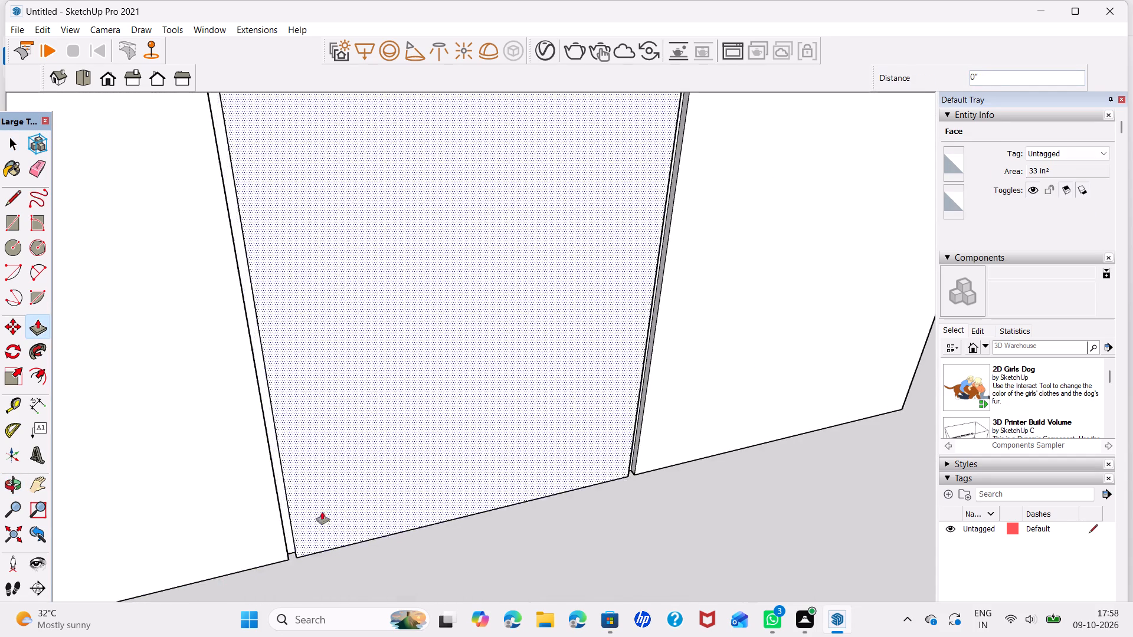
Repeat the same 0.5" push/pull on the three gap strips between the upper doors.
scroll(336, 503, "down", 7)
scroll(382, 445, "down", 7)
middle_click_drag(385, 432, 431, 556, "shift")
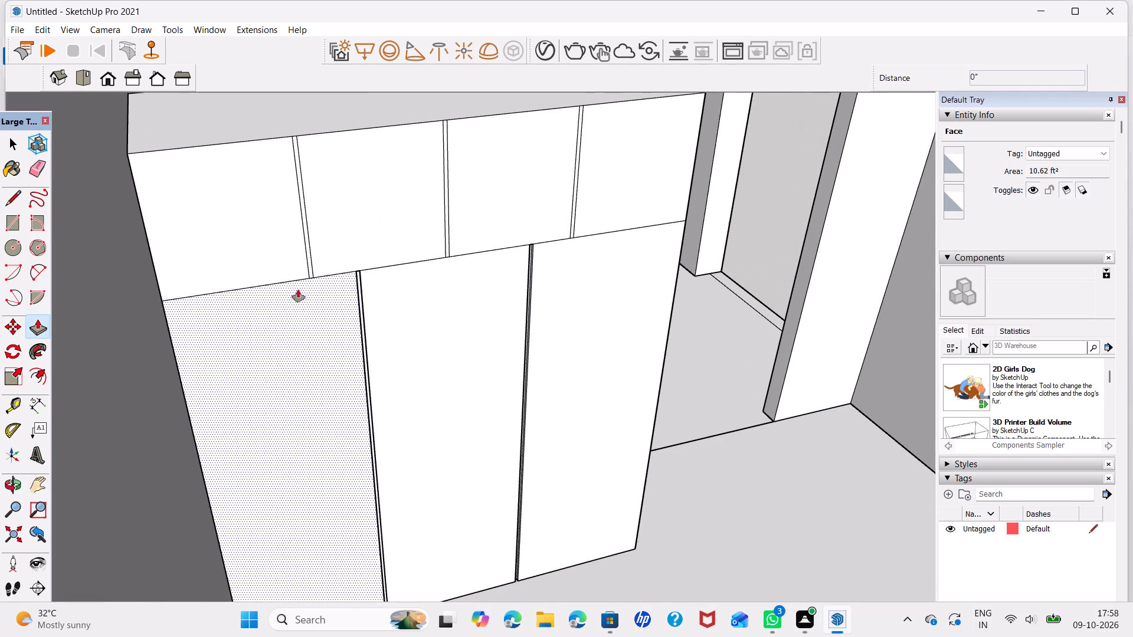
scroll(304, 271, "up", 3)
double_click(313, 270)
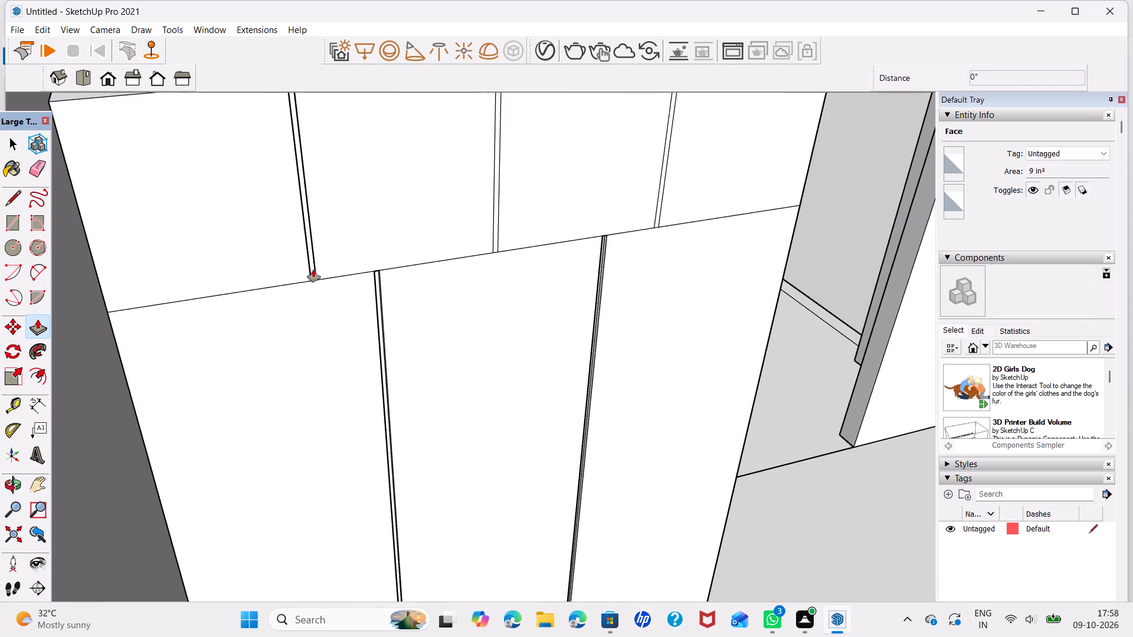
double_click(495, 244)
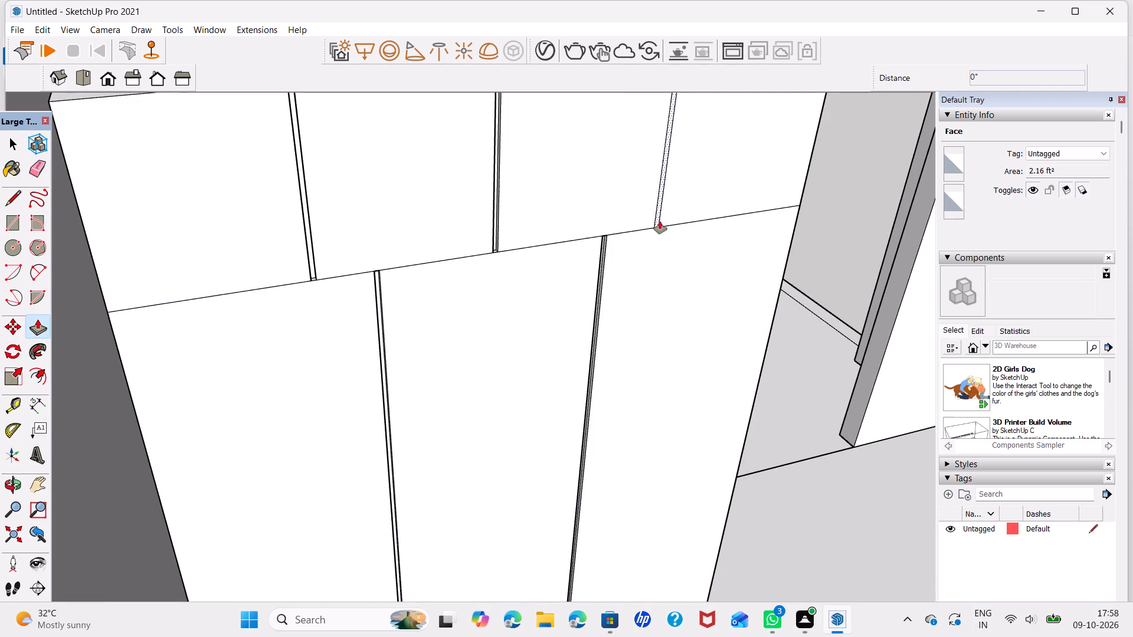
double_click(656, 218)
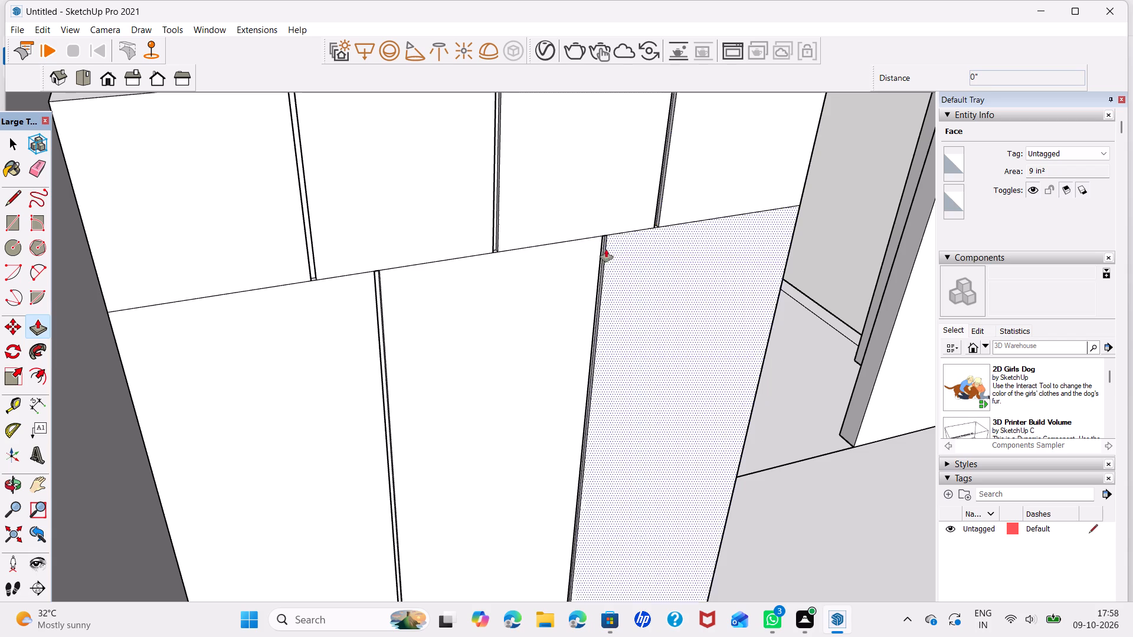
key("space")
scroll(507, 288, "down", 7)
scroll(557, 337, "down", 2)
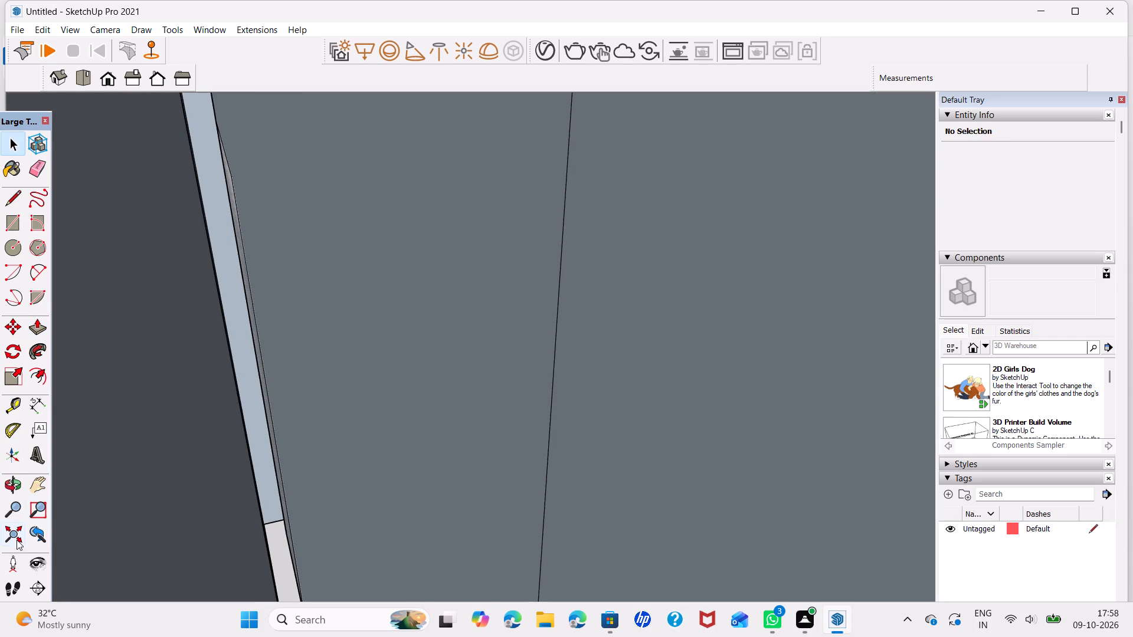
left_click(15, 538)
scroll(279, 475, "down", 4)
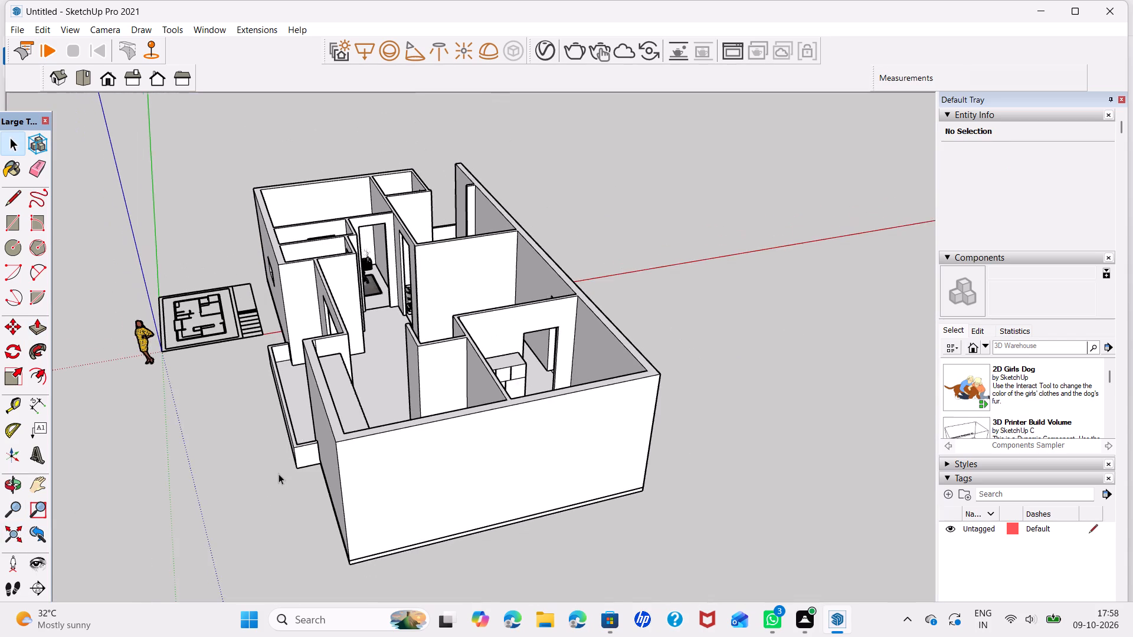
Examine the house layout from several angles, ending at the central hall wall with the bedroom doorway beside the kitchen.
middle_click_drag(300, 432, 58, 608)
scroll(400, 513, "down", 3)
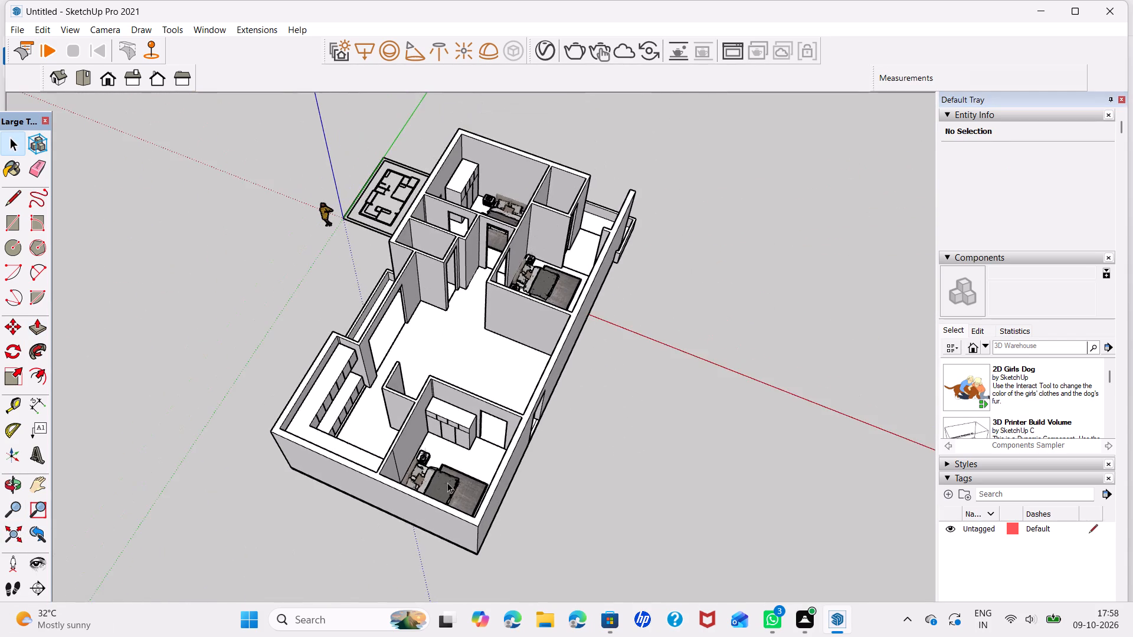
middle_click_drag(448, 482, 117, 529)
scroll(477, 404, "up", 1)
middle_click_drag(477, 404, 342, 422)
scroll(294, 436, "up", 3)
middle_click_drag(354, 436, 267, 487)
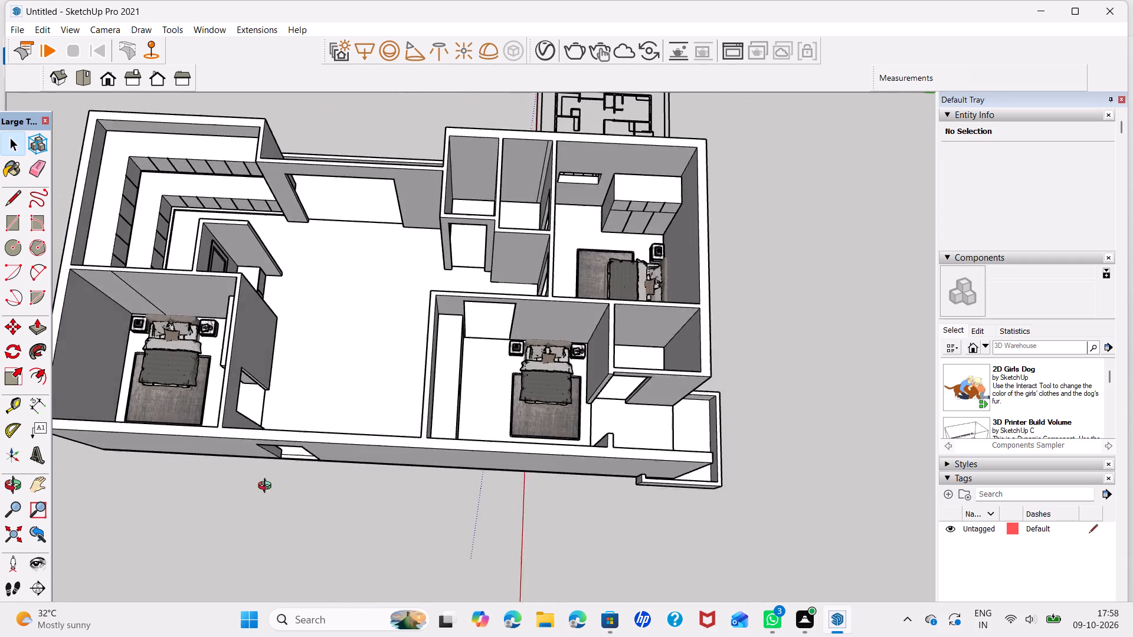
middle_click_drag(267, 487, 237, 554)
scroll(256, 357, "up", 5)
middle_click_drag(452, 421, 323, 482)
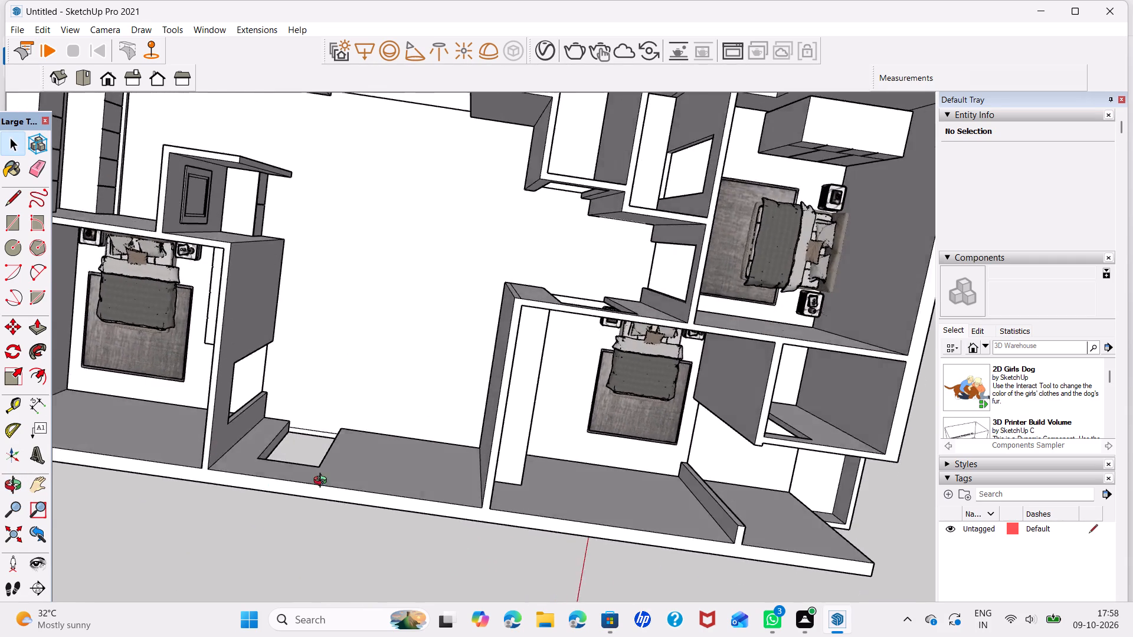
middle_click_drag(323, 482, 785, 293)
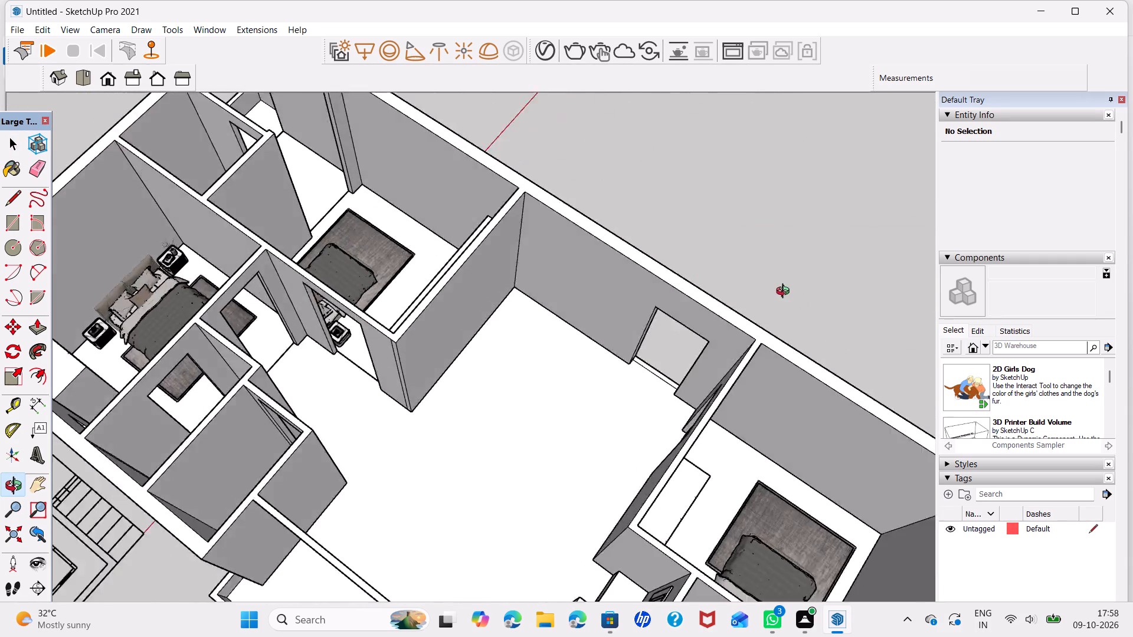
middle_click_drag(785, 293, 879, 298)
middle_click_drag(597, 462, 906, 384)
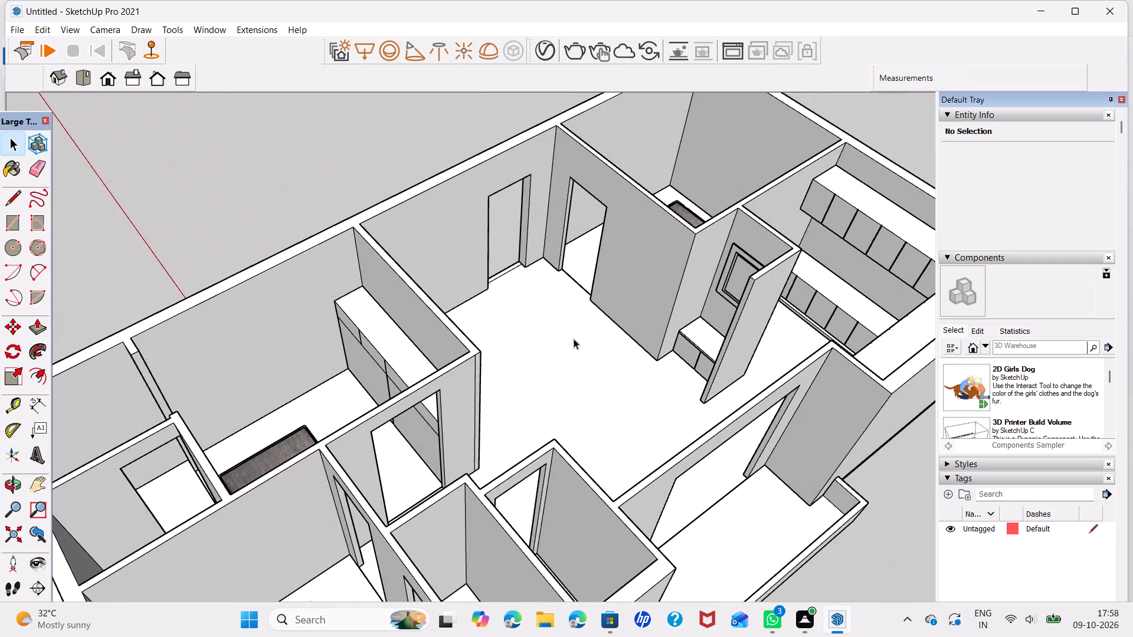
scroll(570, 331, "up", 5)
middle_click_drag(545, 408, 805, 395)
middle_click_drag(438, 319, 469, 455, "shift")
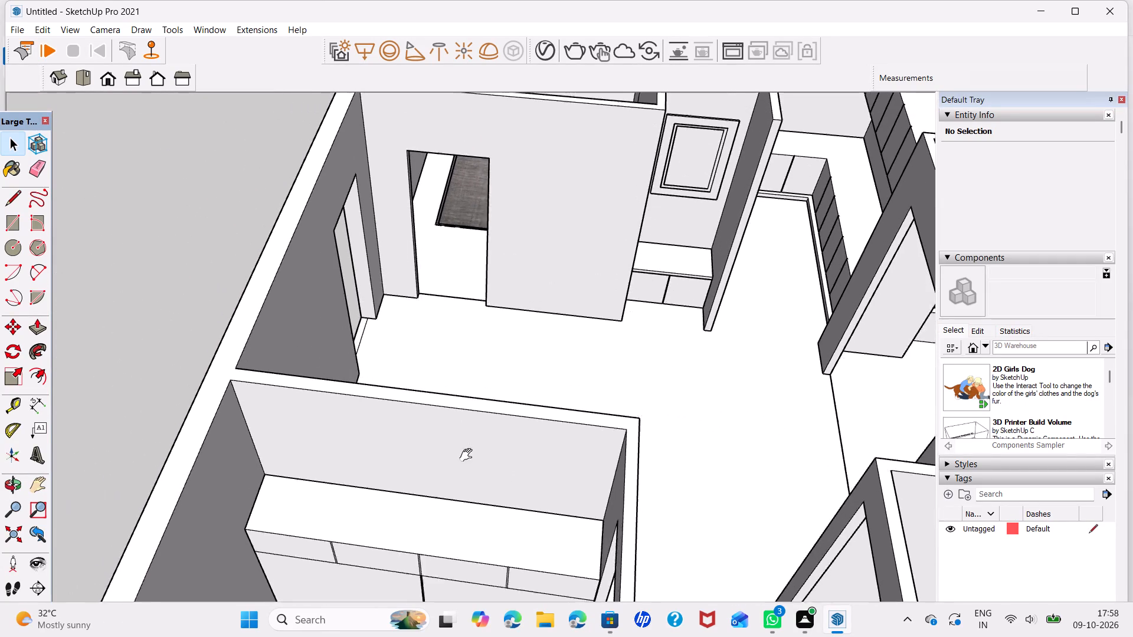
middle_click_drag(469, 455, 477, 483, "shift")
middle_click_drag(590, 452, 684, 451)
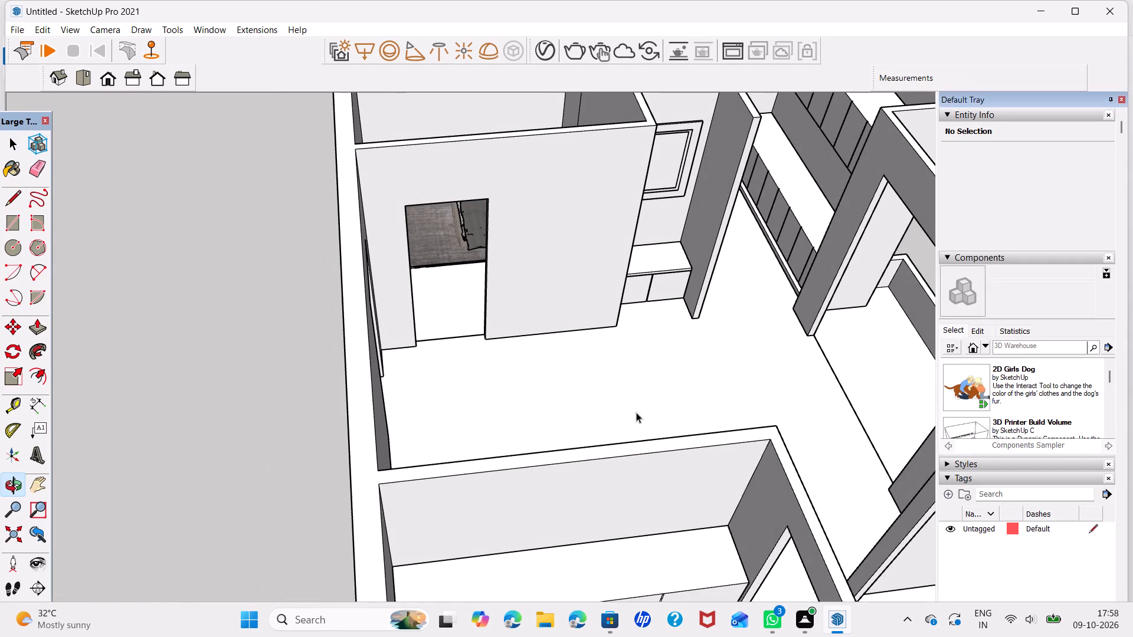
scroll(525, 286, "up", 6)
middle_click_drag(562, 339, 487, 355)
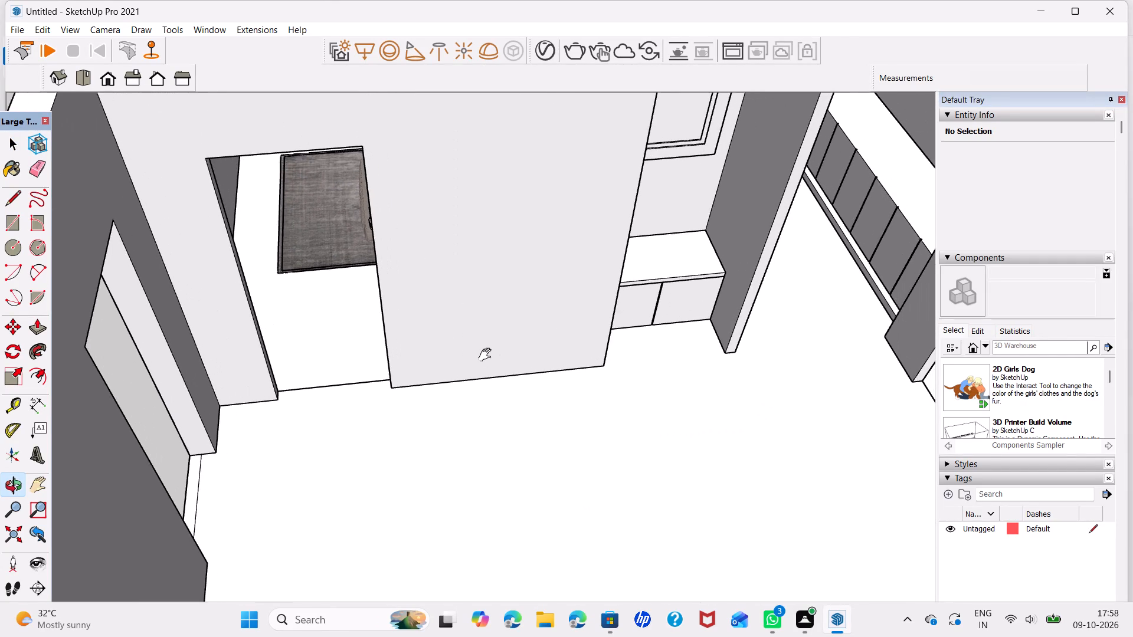
middle_click_drag(487, 355, 486, 355)
scroll(263, 327, "up", 5)
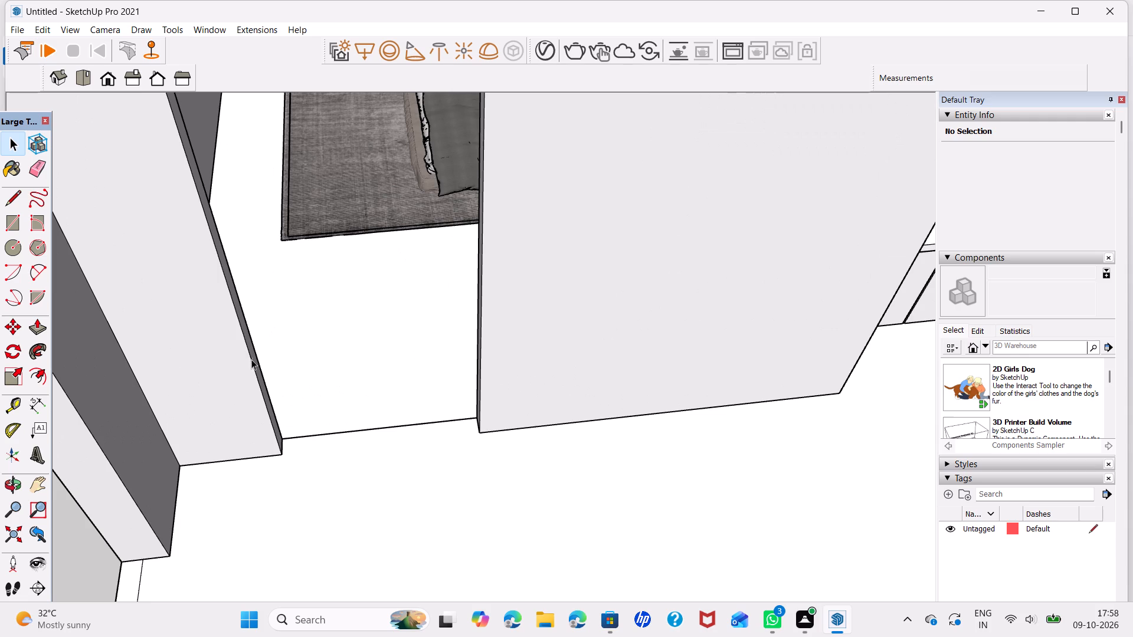
middle_click_drag(279, 381, 225, 426)
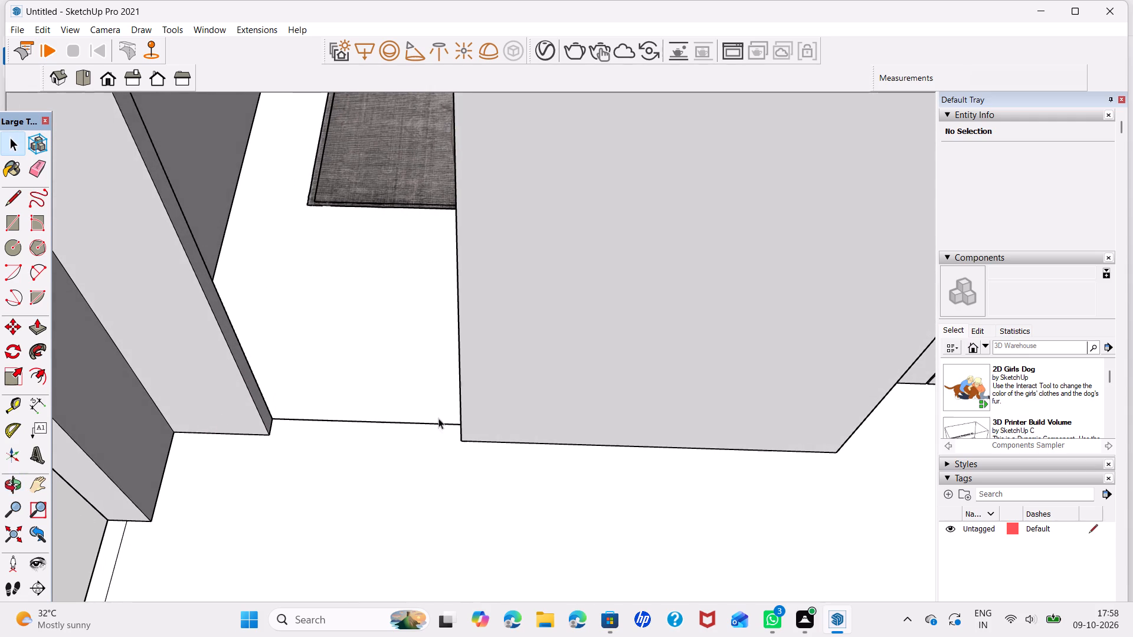
scroll(476, 403, "down", 2)
scroll(543, 388, "down", 7)
middle_click_drag(546, 386, 544, 386, "shift")
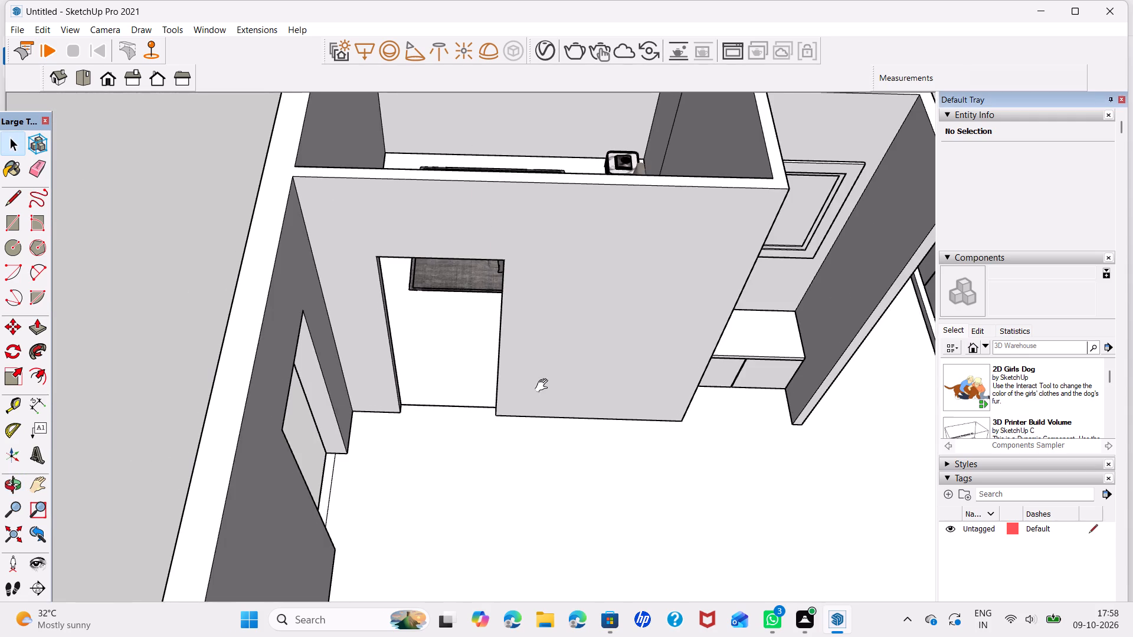
middle_click_drag(544, 386, 425, 383, "shift")
middle_click_drag(457, 386, 477, 263)
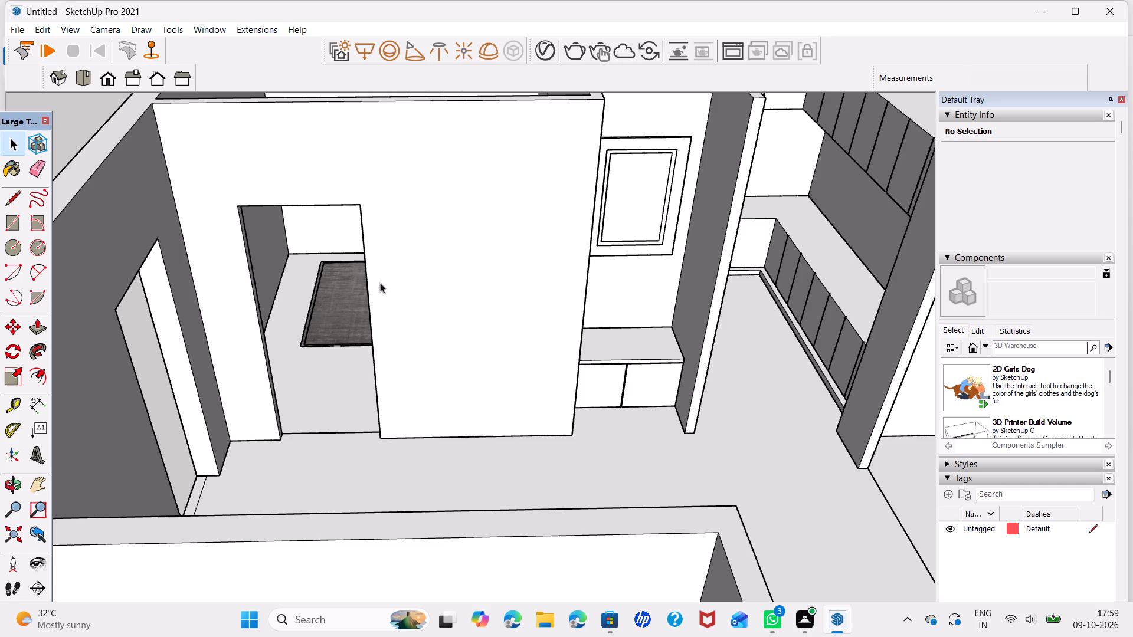
Draw a vertical line from the bedroom doorway's upper corner, on the solid wall side, to the wall's top edge.
key("l")
left_click(355, 203)
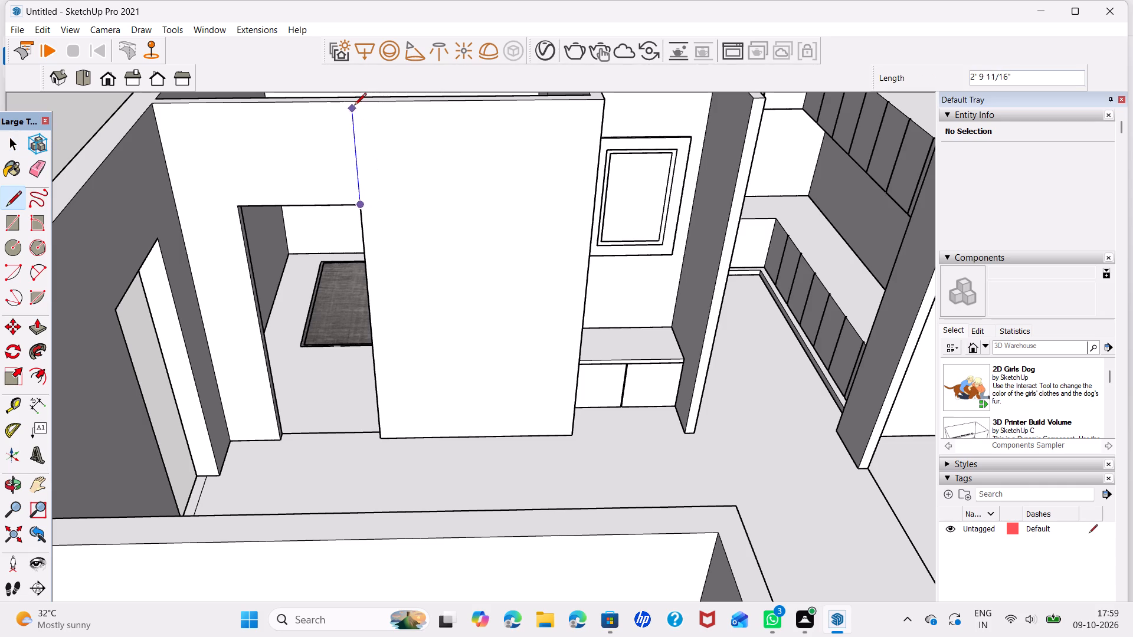
left_click(356, 101)
key("space")
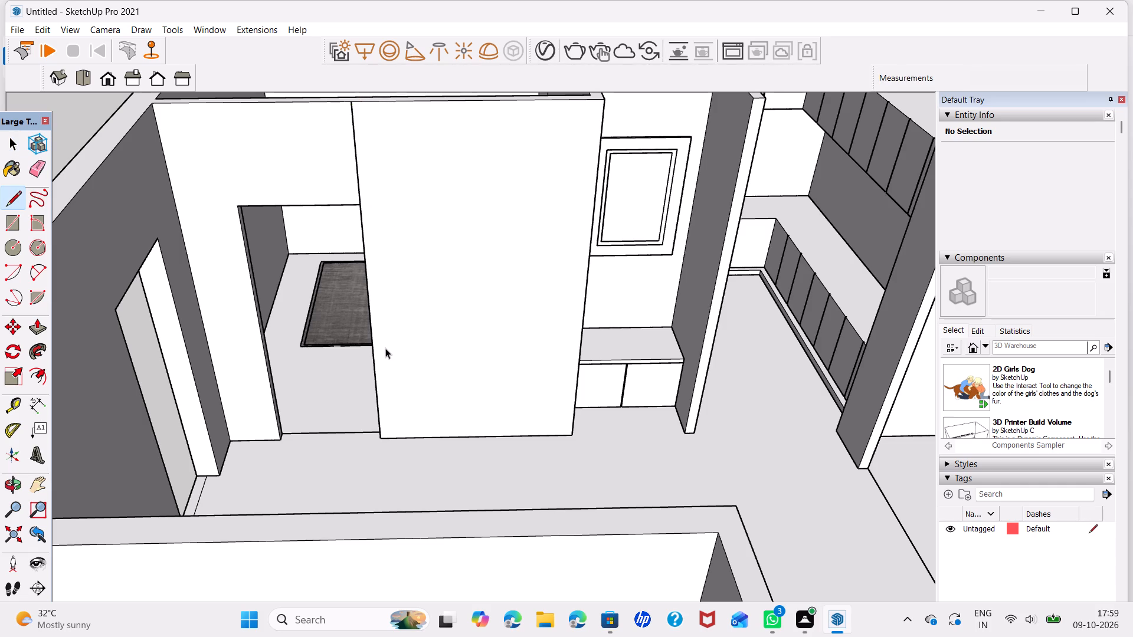
left_click(375, 382)
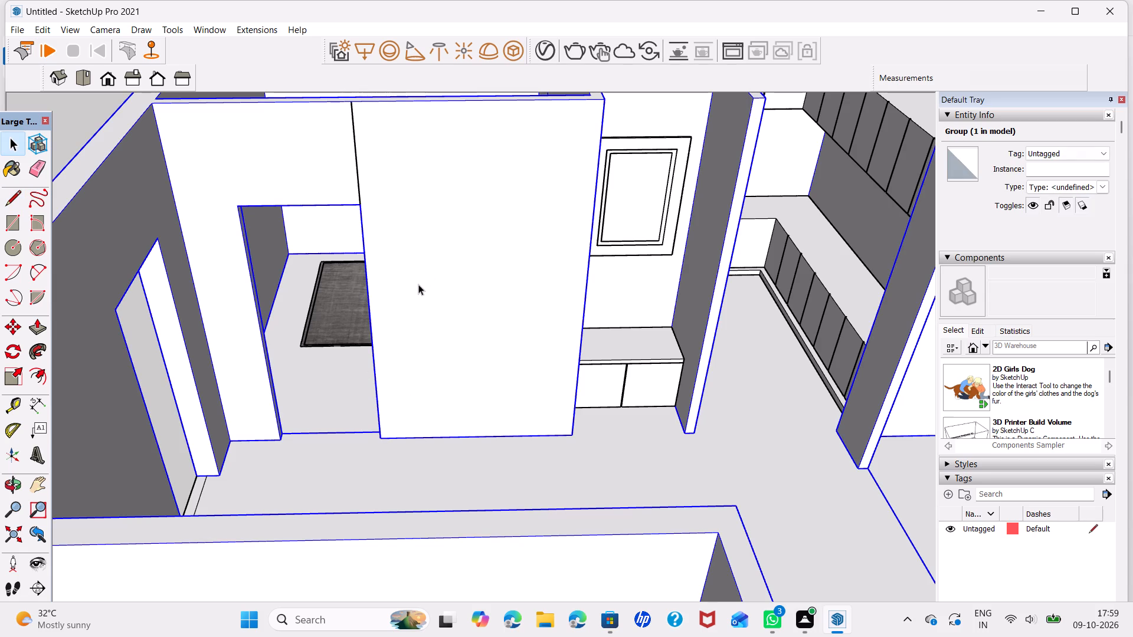
left_click(544, 469)
left_click(153, 392)
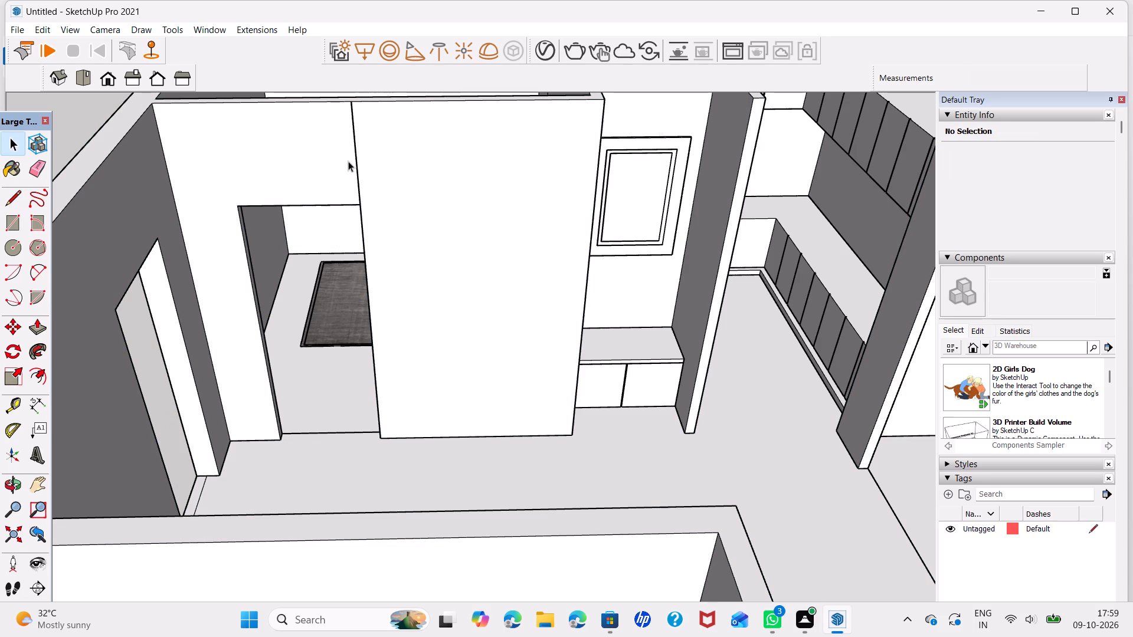
Draw a 6'9" by 12' rectangle covering the solid wall section beside the bedroom doorway and reverse its face.
key("r")
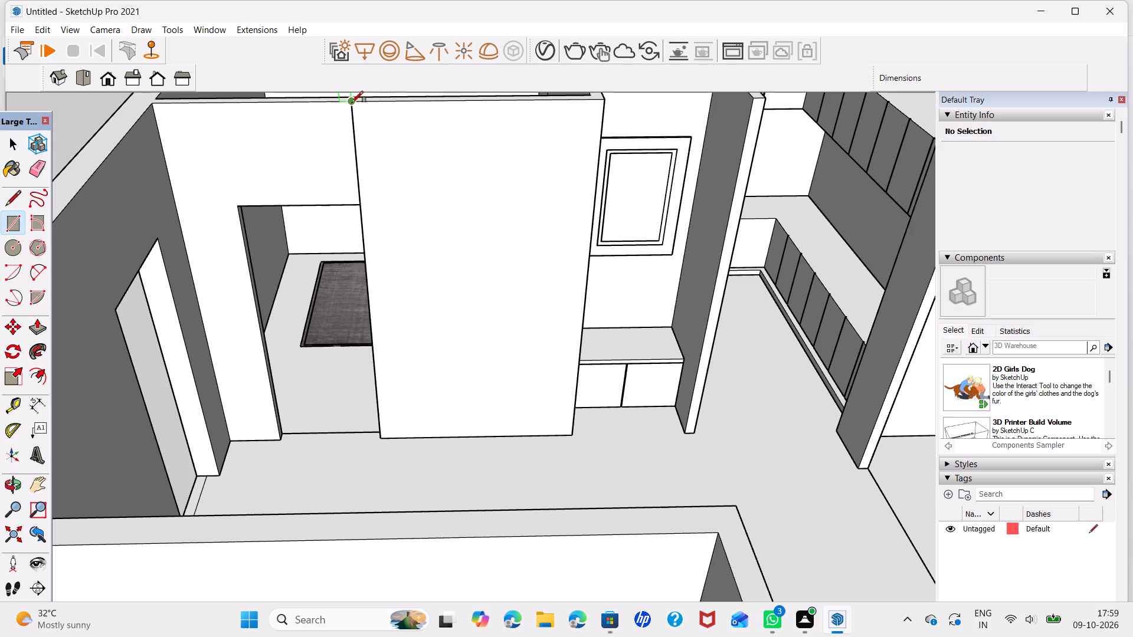
left_click(351, 103)
left_click(575, 433)
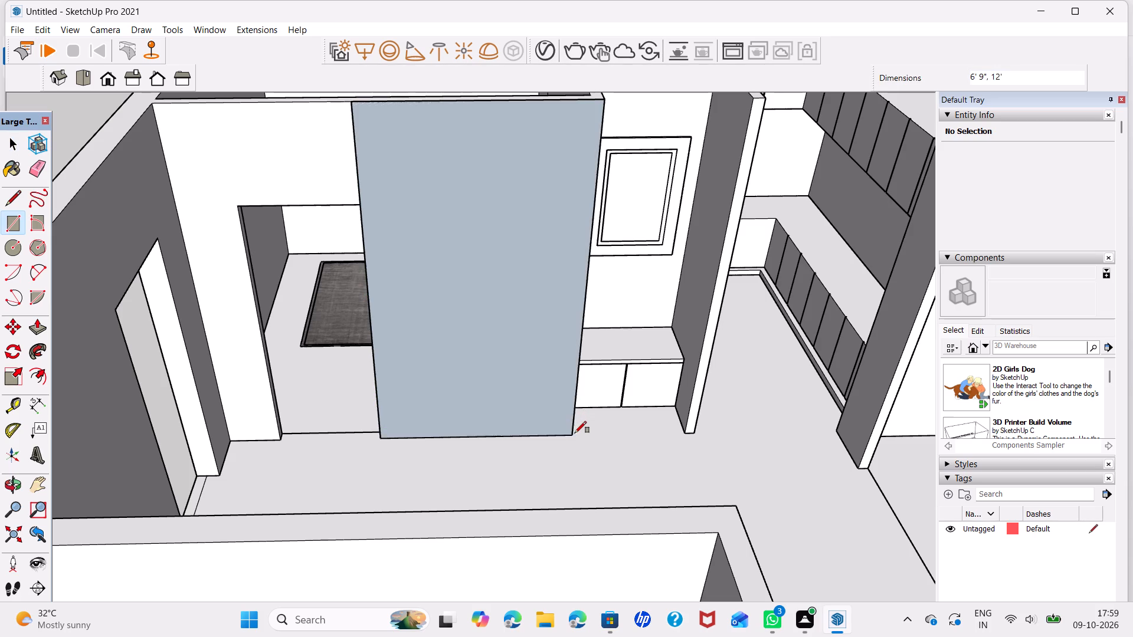
key("space")
right_click(534, 395)
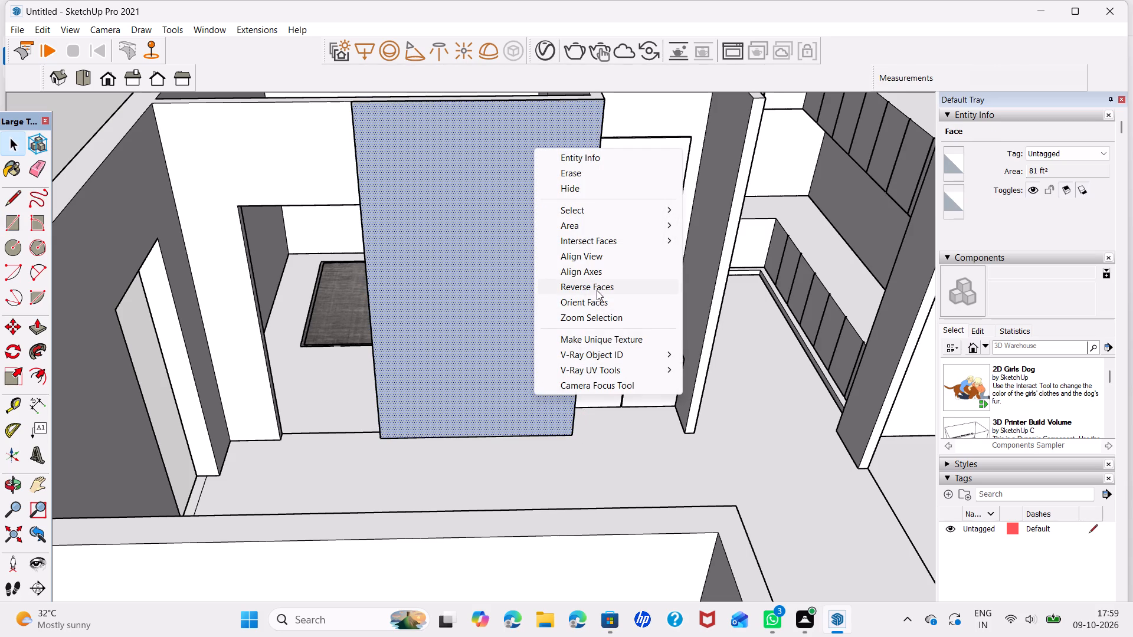
left_click(597, 290)
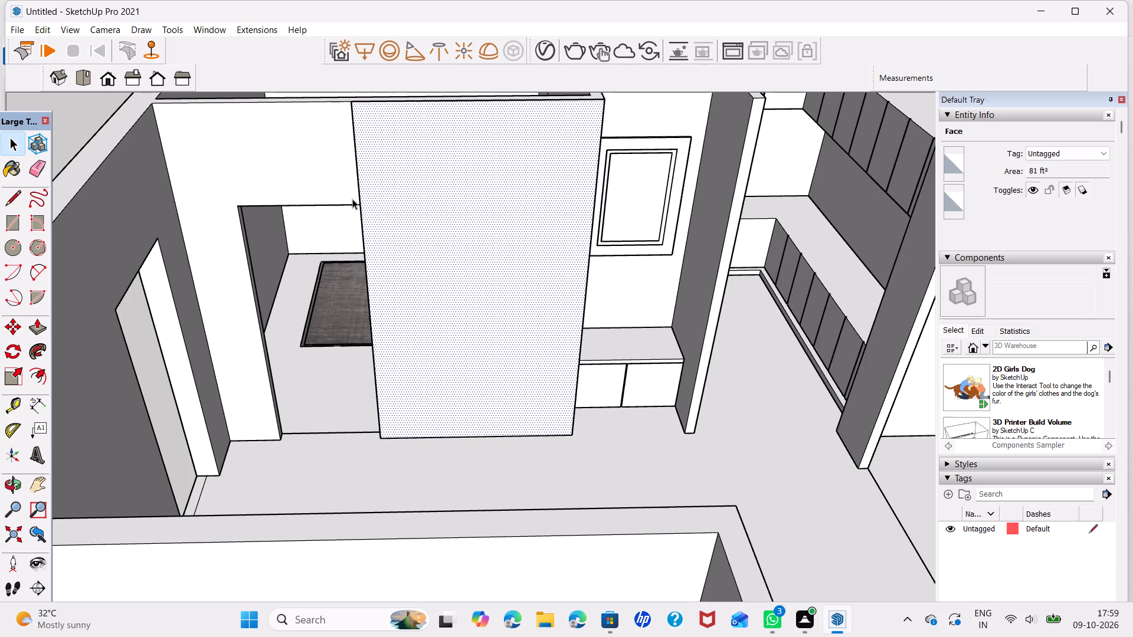
Copy the wall rectangle's bottom edge 8' straight up to form a horizontal dividing line.
left_click(501, 434)
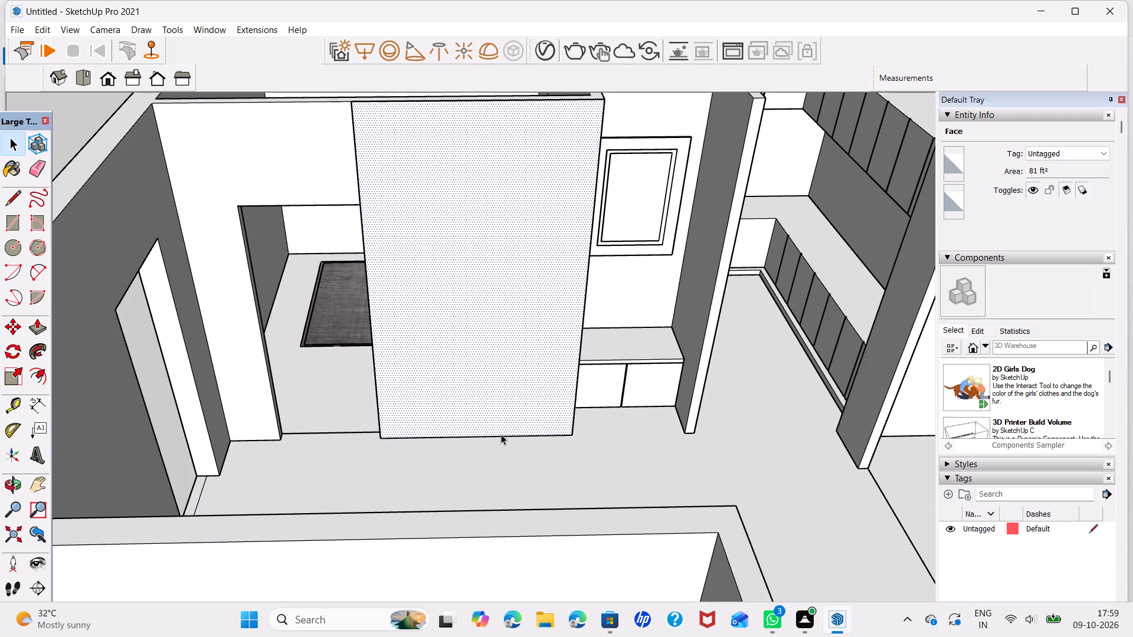
left_click(505, 435)
key("m")
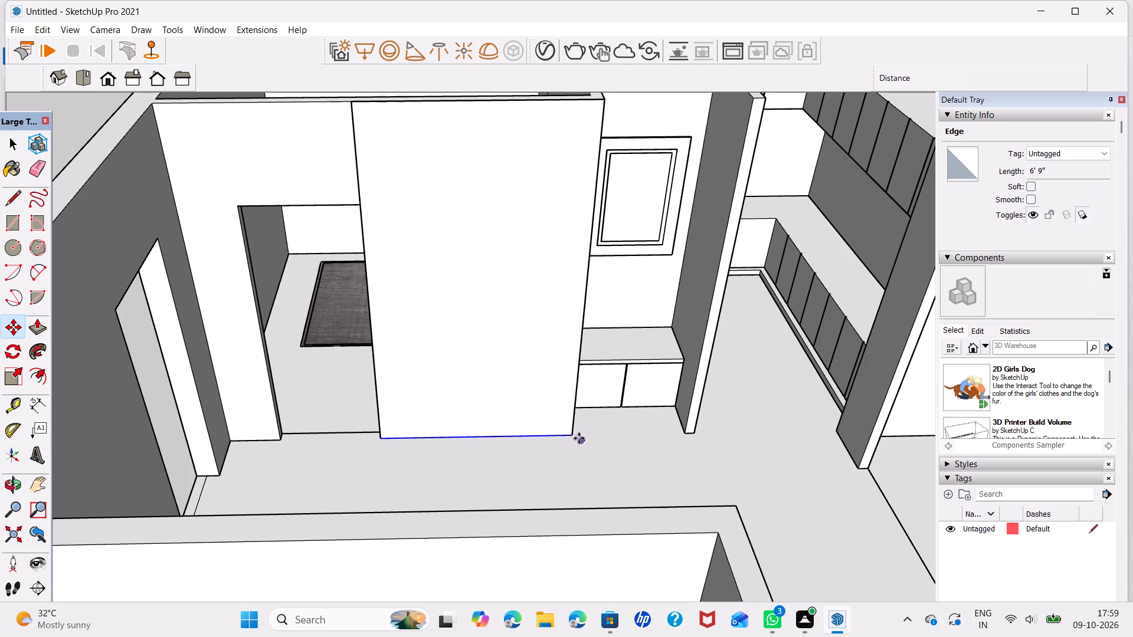
left_click(569, 436)
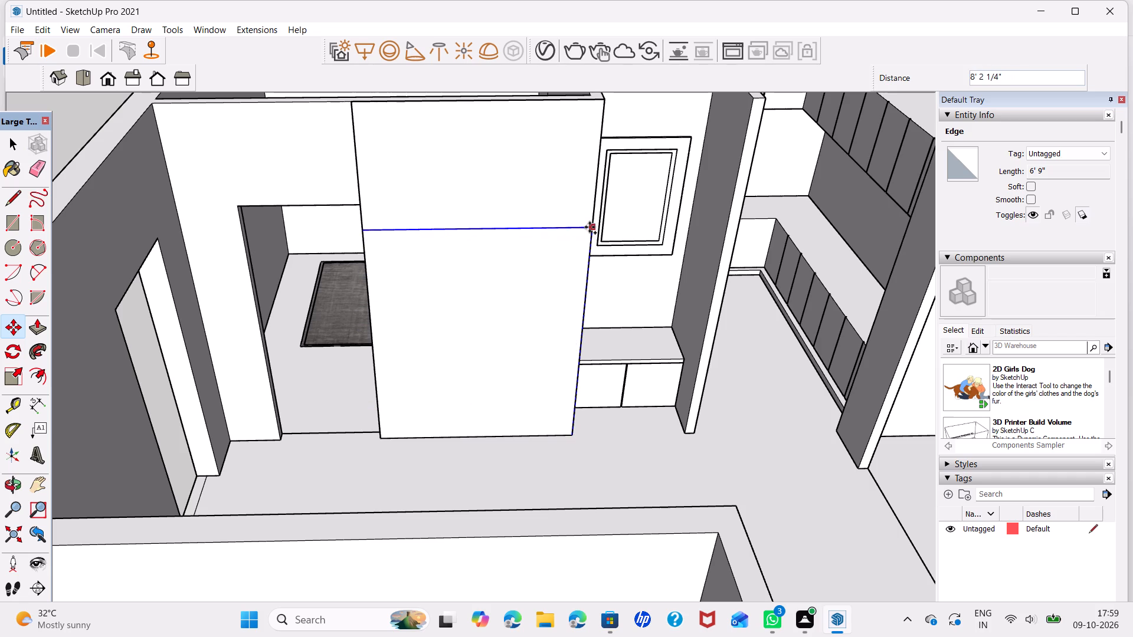
type("8'")
key("Return")
key("space")
Copy the horizontal dividing line 1' downward on the wall rectangle.
scroll(506, 340, "up", 2)
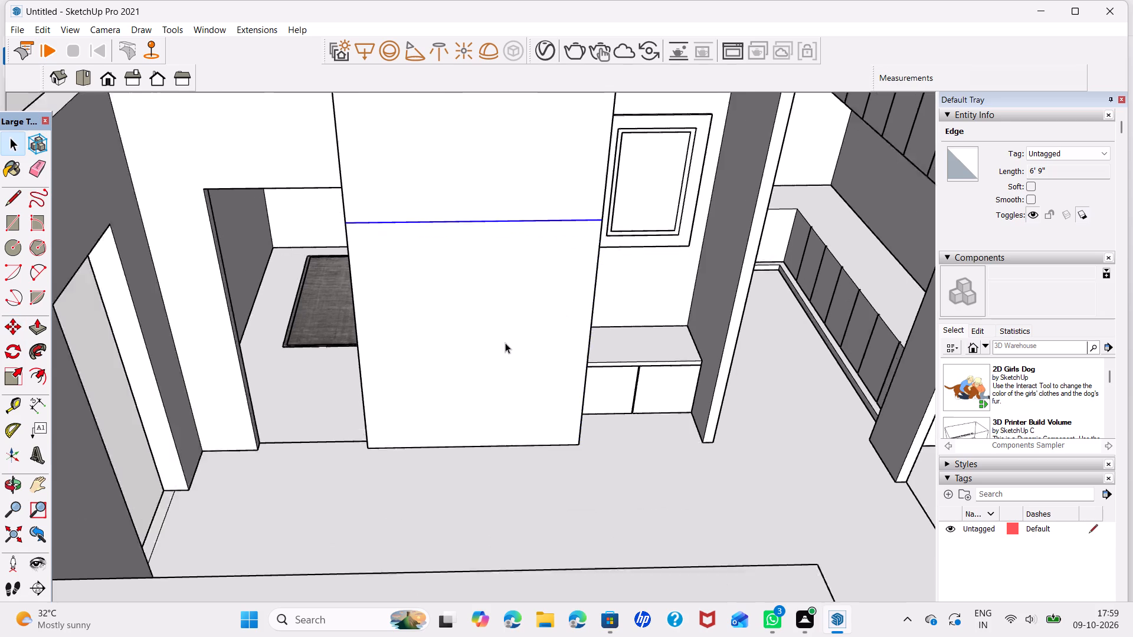
scroll(505, 343, "up", 2)
middle_click_drag(515, 390, 518, 372)
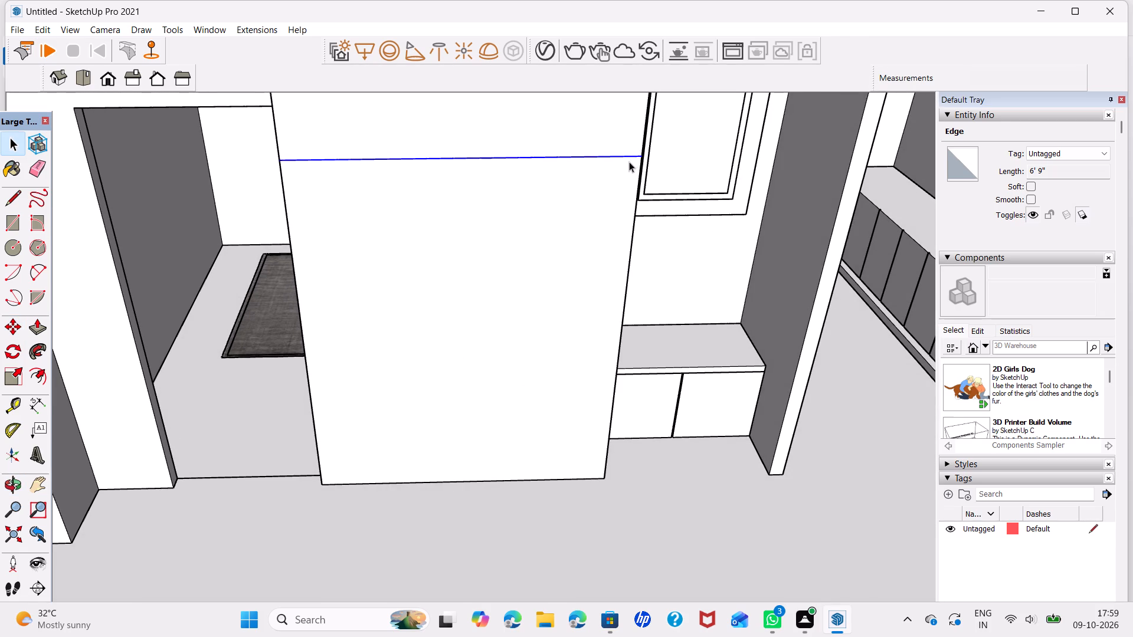
key("m")
left_click(643, 154)
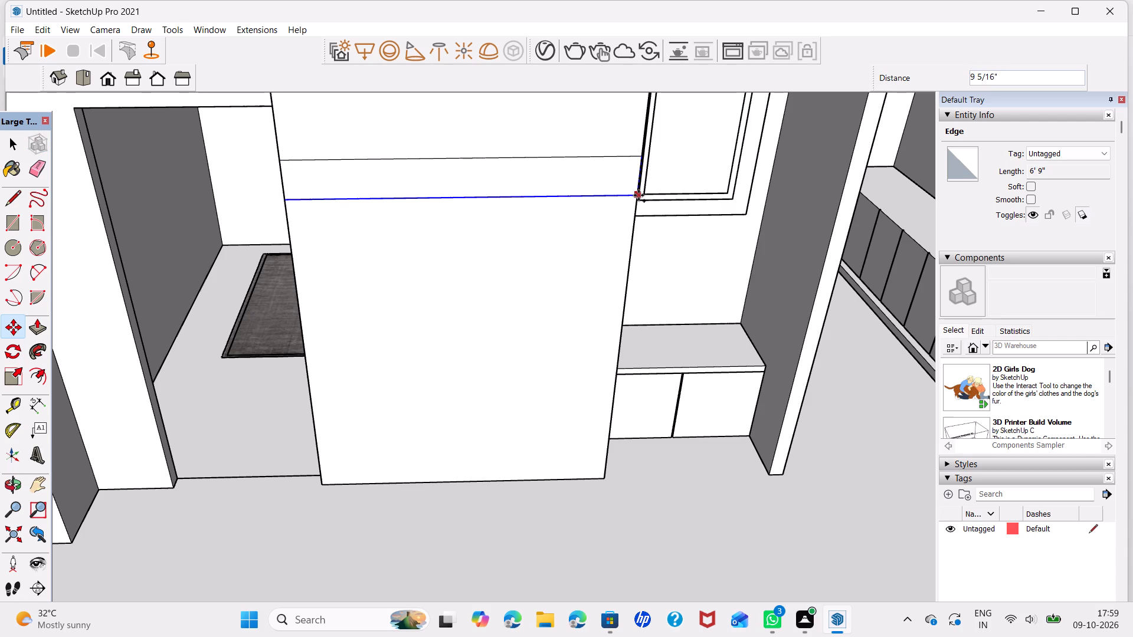
type("1'")
key("Return")
key("space")
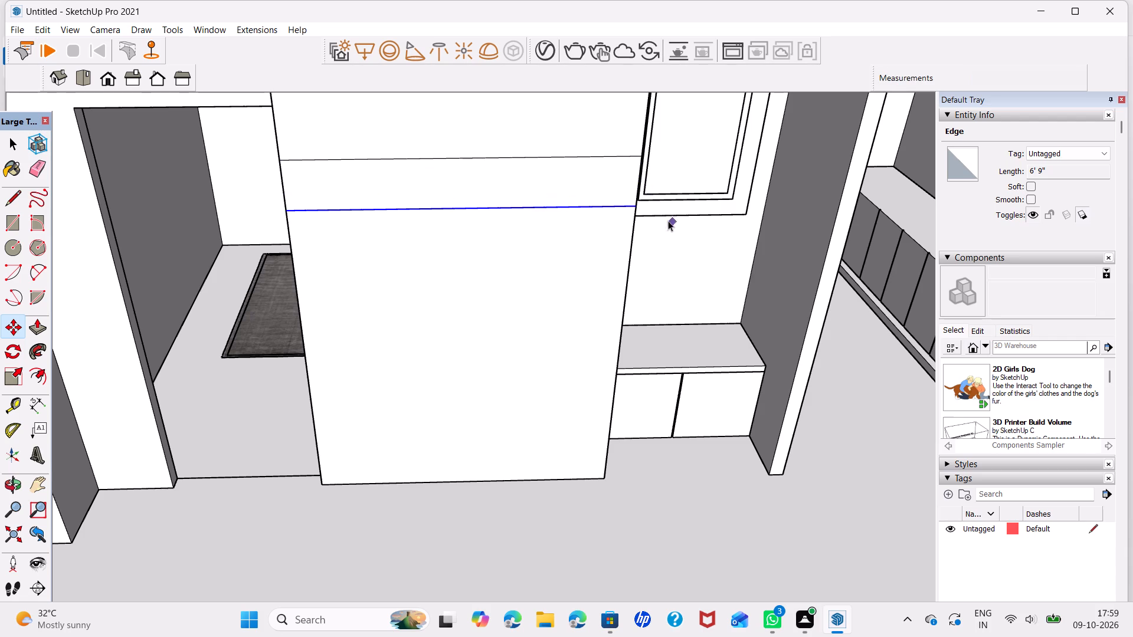
Copy the wall rectangle's bottom edge 4" upward to mark a strip along the floor.
middle_click_drag(431, 335, 425, 331)
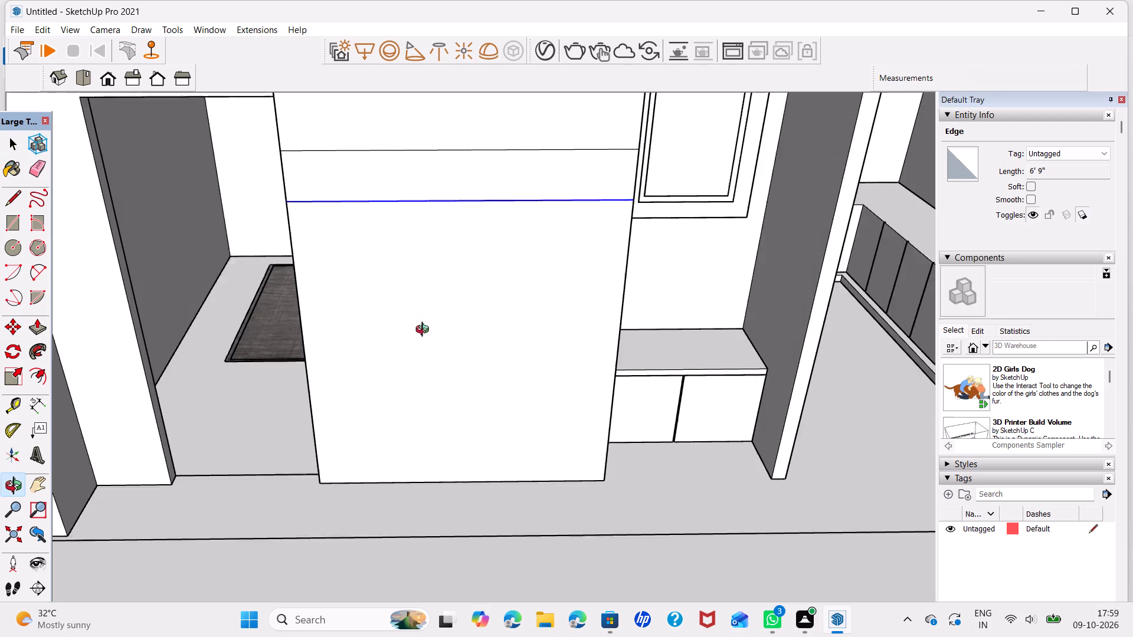
middle_click_drag(425, 331, 435, 348)
left_click(336, 485)
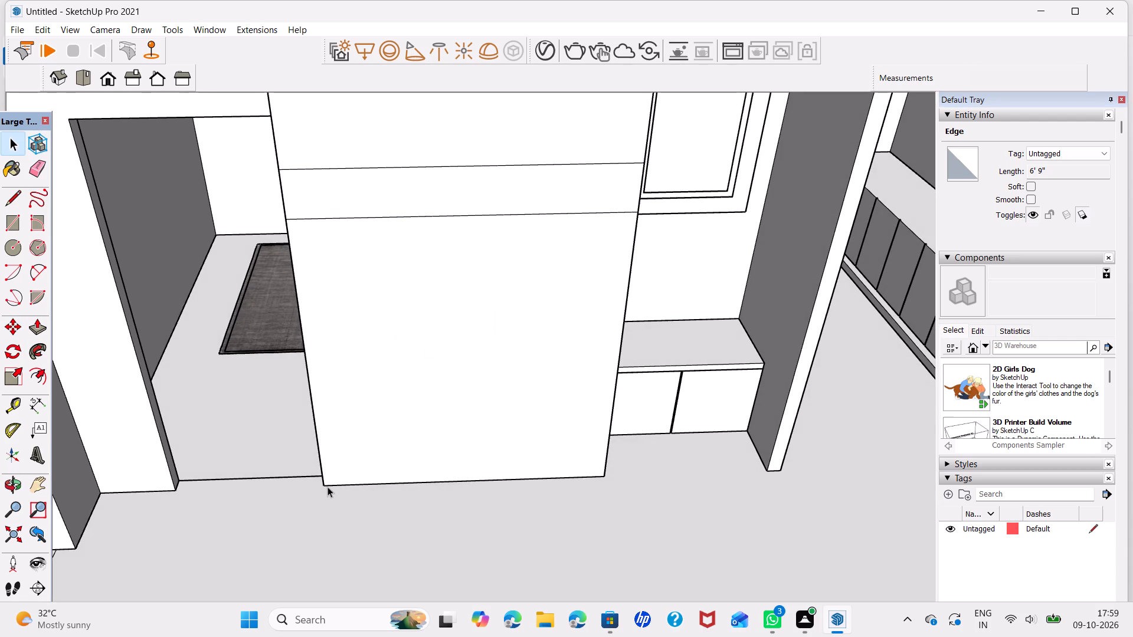
left_click(326, 486)
left_click(326, 484)
left_click(327, 484)
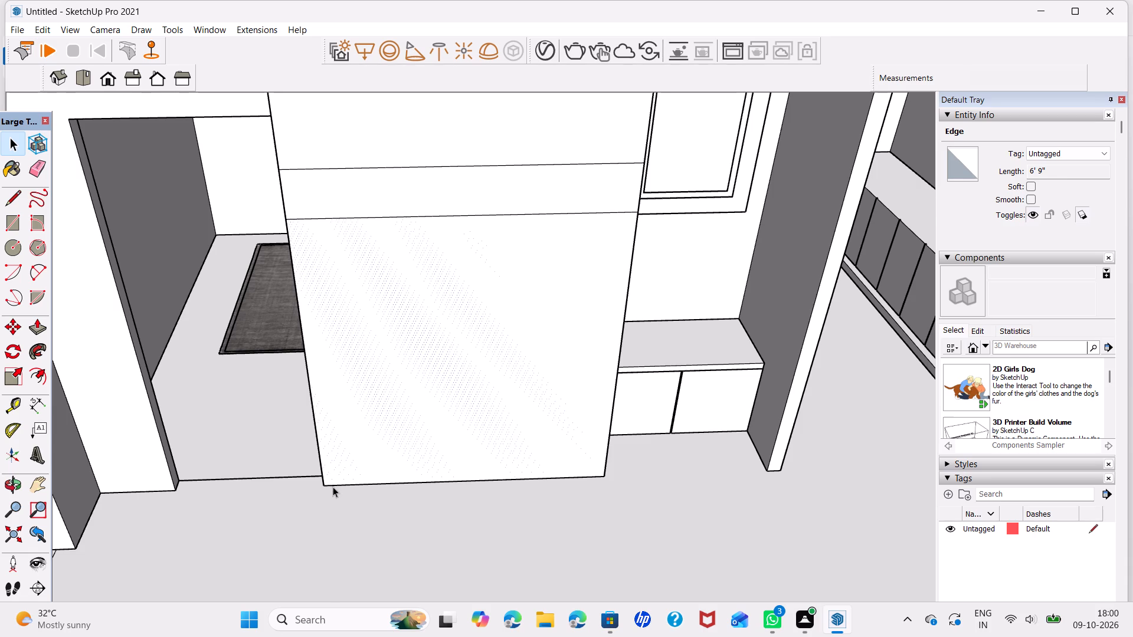
left_click(336, 481)
left_click(339, 484)
double_click(342, 484)
scroll(345, 484, "up", 3)
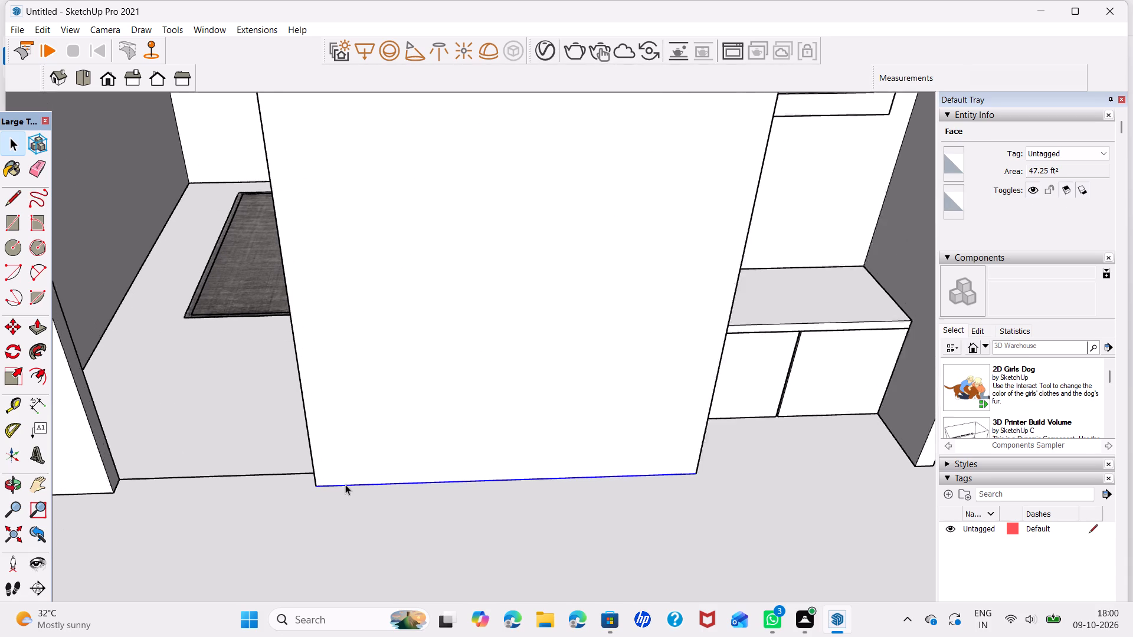
scroll(345, 484, "up", 1)
left_click(345, 485)
key("m")
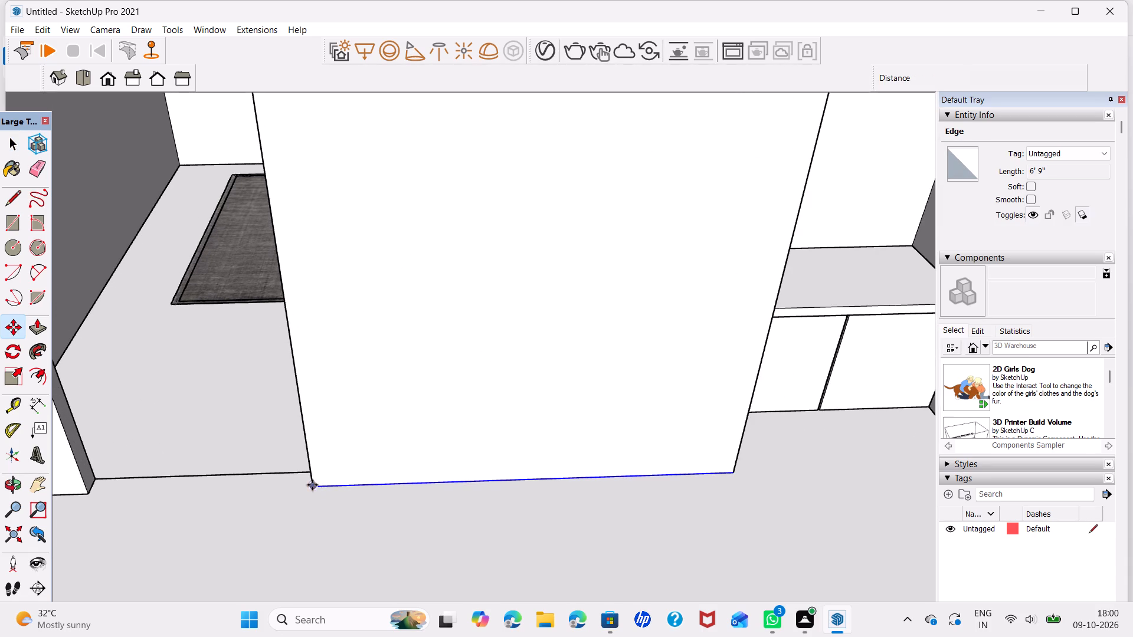
left_click(312, 483)
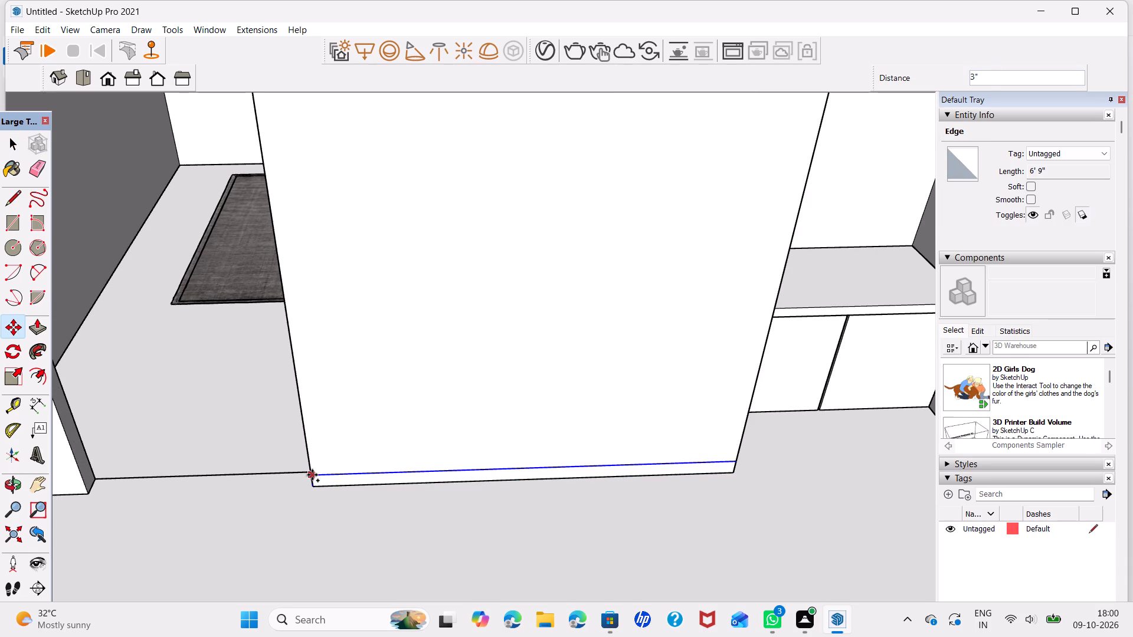
key("4")
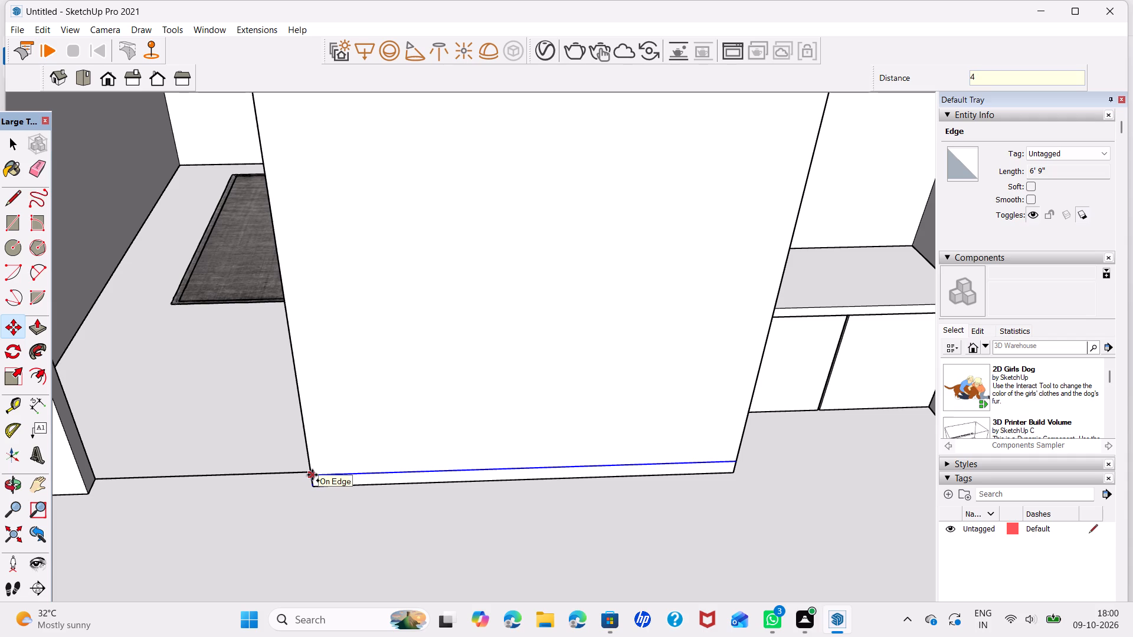
key("Return")
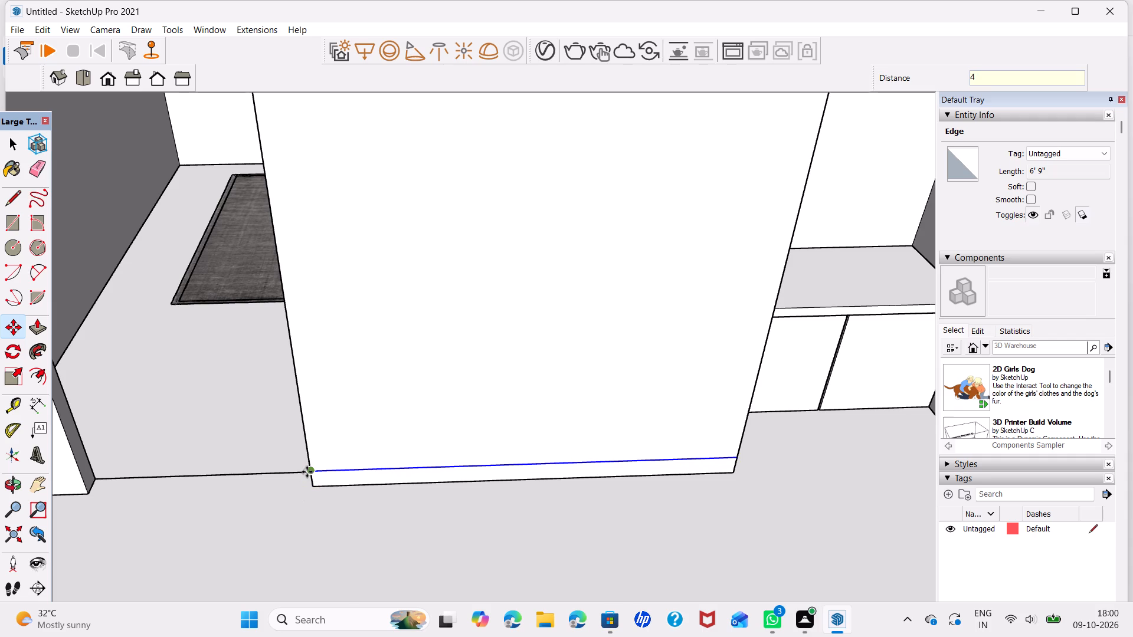
Copy the floor strip's upper line 1' upward on the wall rectangle beside the bedroom doorway.
left_click(307, 471)
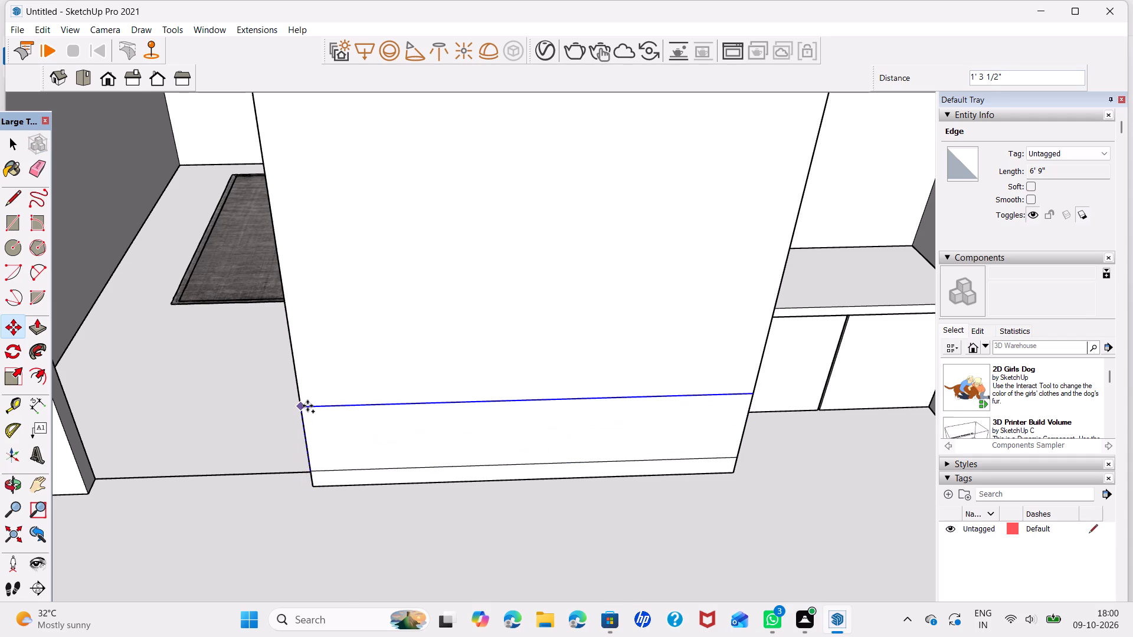
key("1")
key("apostrophe")
key("Return")
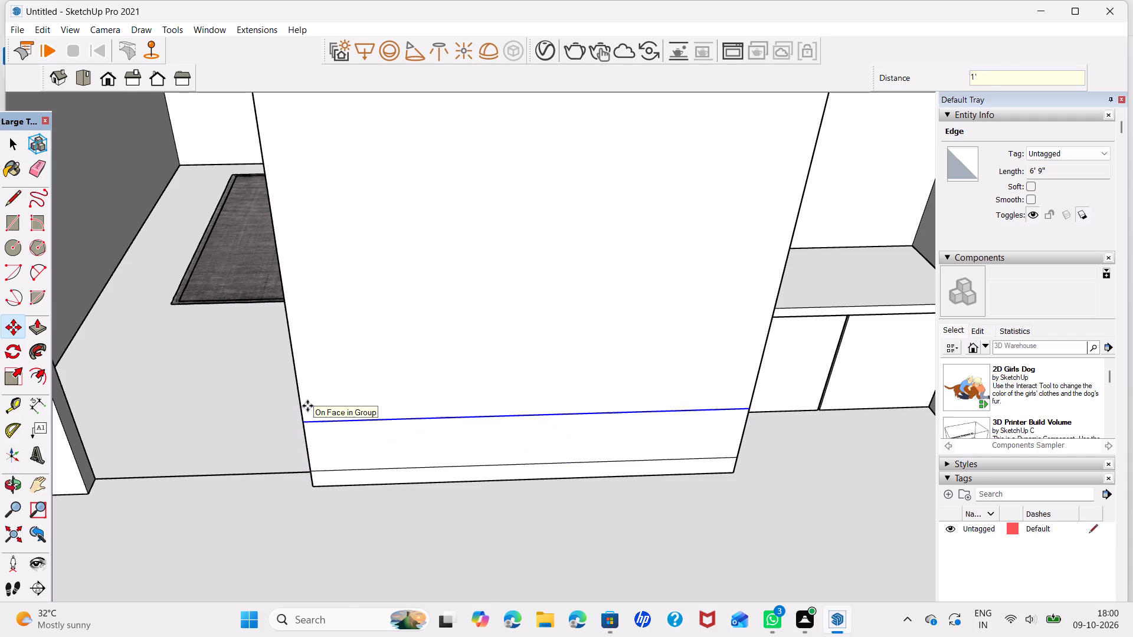
key("space")
Examine the house layout from several angles, including the bedrooms, kitchen, entrance side and central hall with the new wall panel.
scroll(340, 421, "down", 2)
scroll(413, 379, "down", 3)
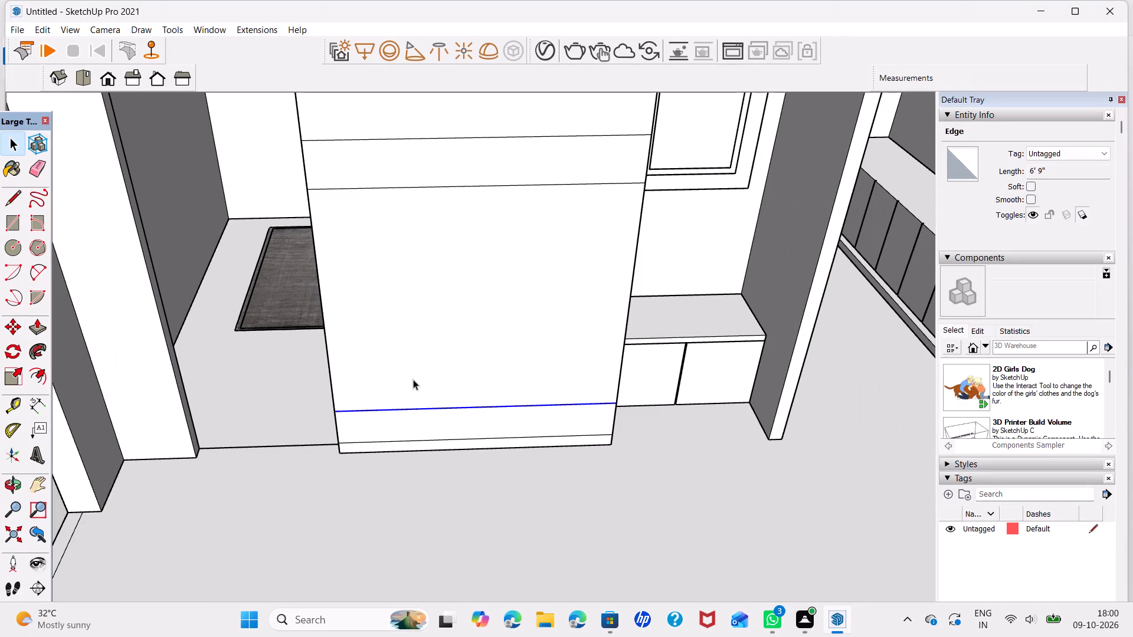
scroll(413, 379, "down", 12)
middle_click_drag(342, 438, 840, 477)
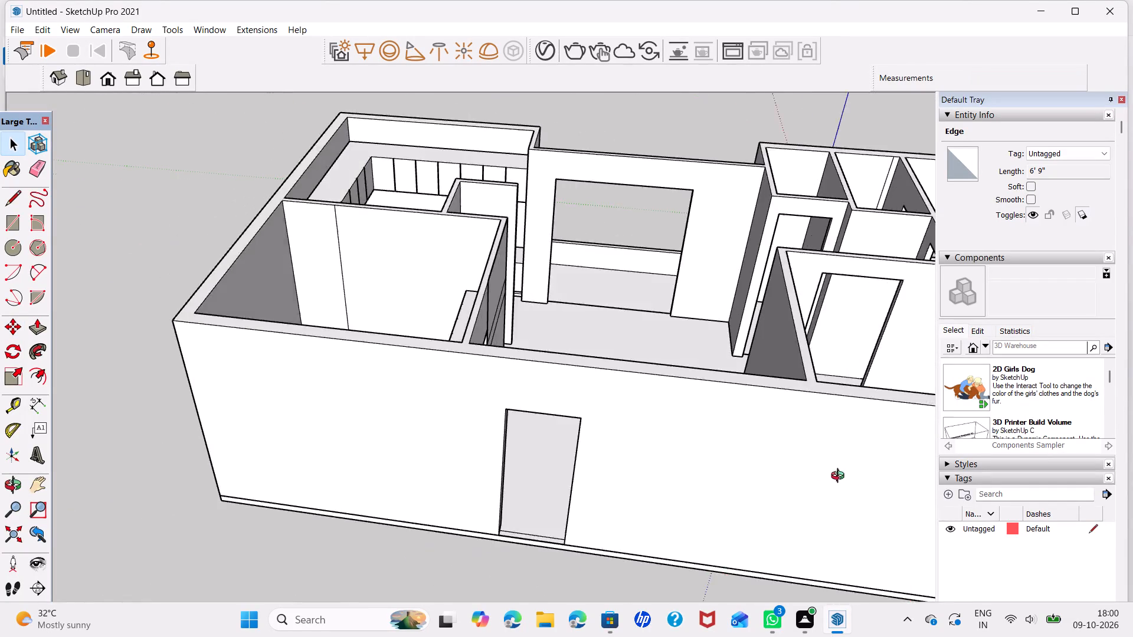
middle_click_drag(840, 477, 855, 481)
scroll(581, 343, "down", 3)
middle_click_drag(621, 318, 341, 332)
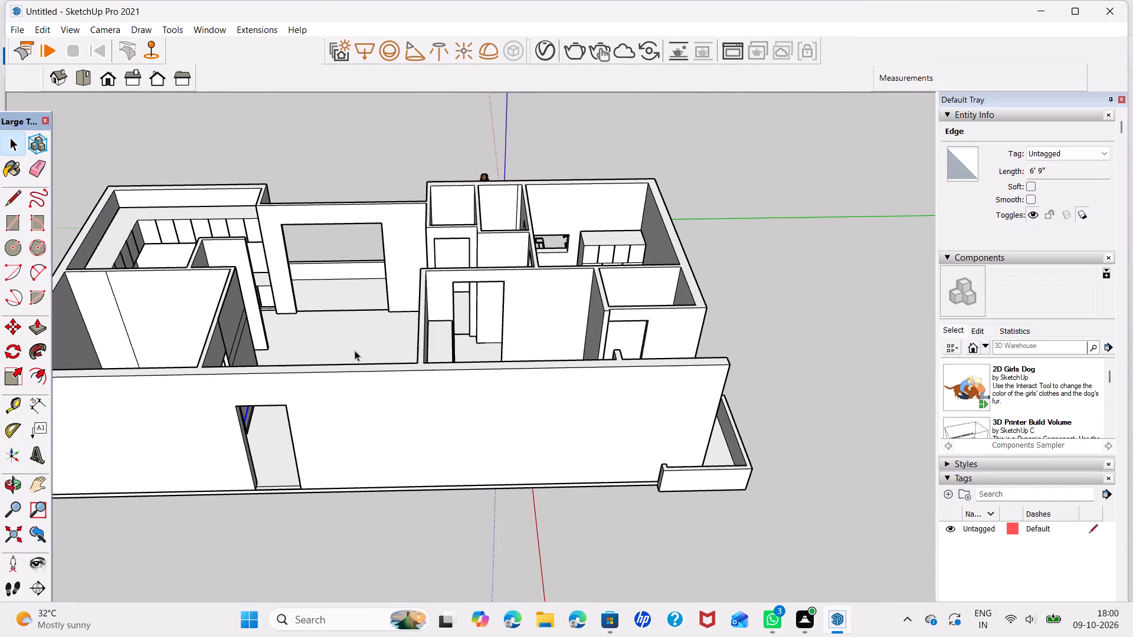
scroll(355, 350, "down", 5)
middle_click_drag(366, 339, 356, 563)
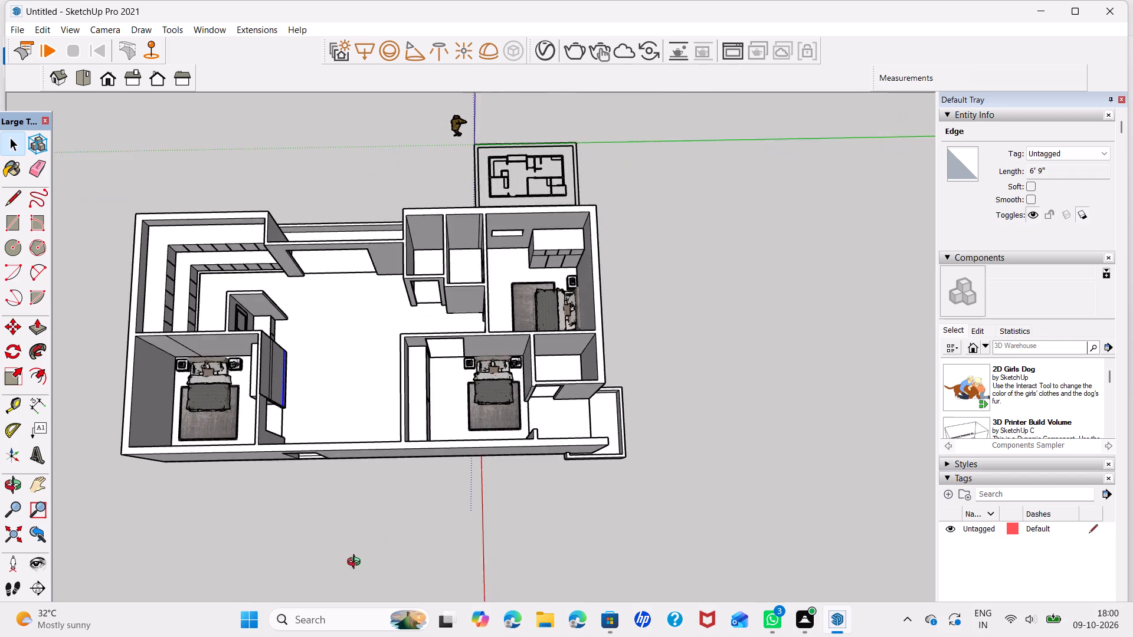
middle_click_drag(356, 563, 333, 577)
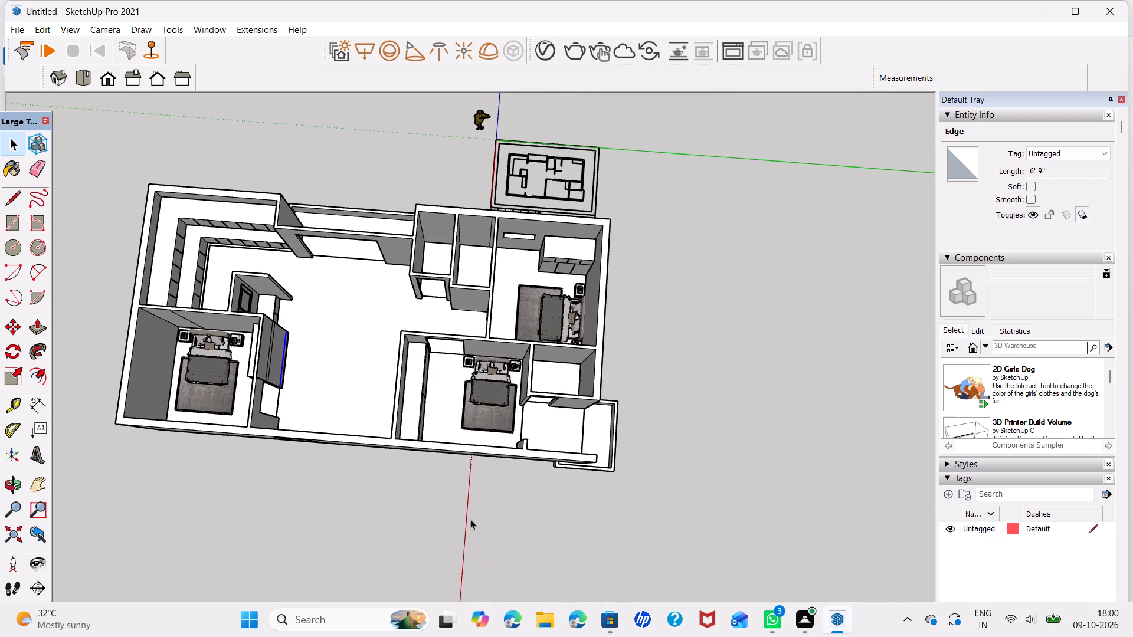
scroll(310, 380, "up", 6)
middle_click_drag(446, 395, 324, 450)
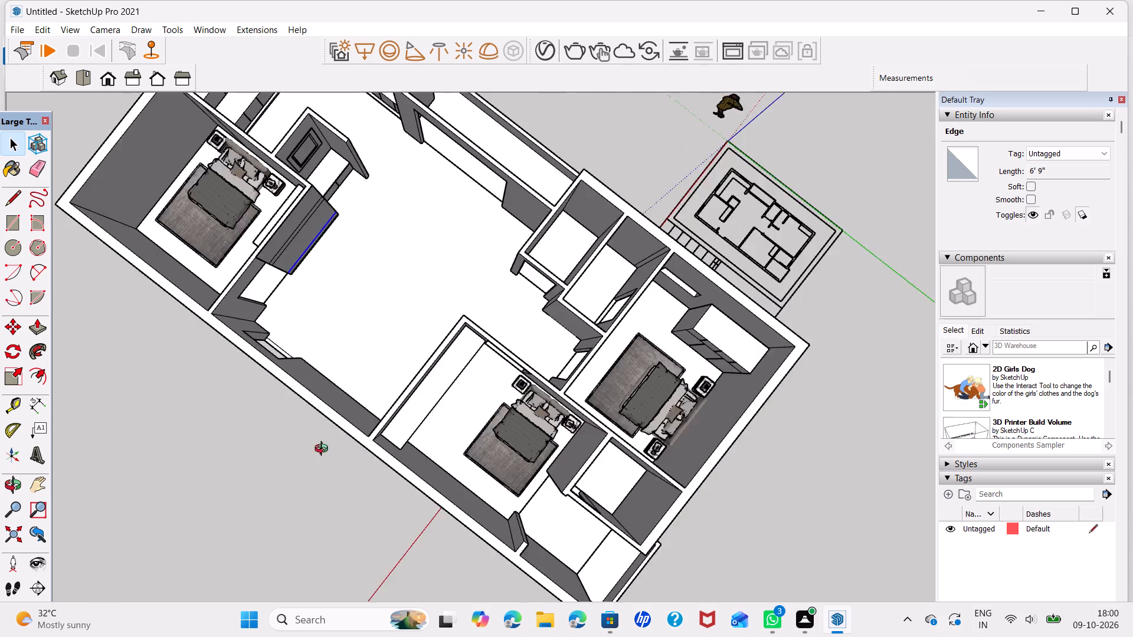
middle_click_drag(324, 450, 109, 208)
scroll(307, 253, "up", 2)
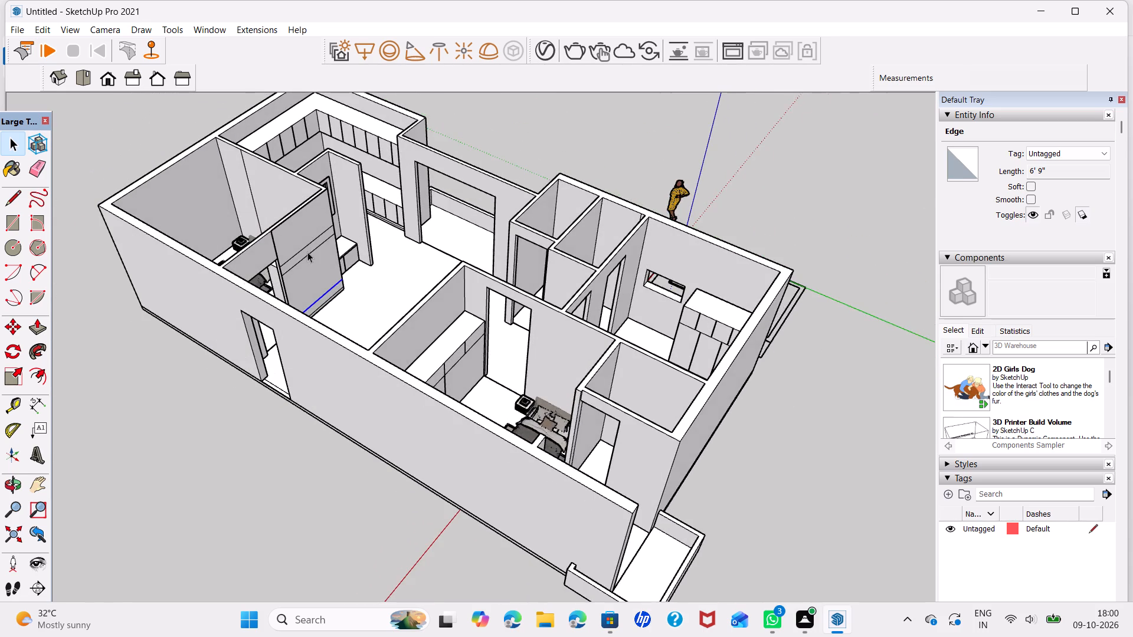
scroll(307, 252, "up", 3)
middle_click_drag(205, 263, 777, 170)
scroll(590, 203, "down", 6)
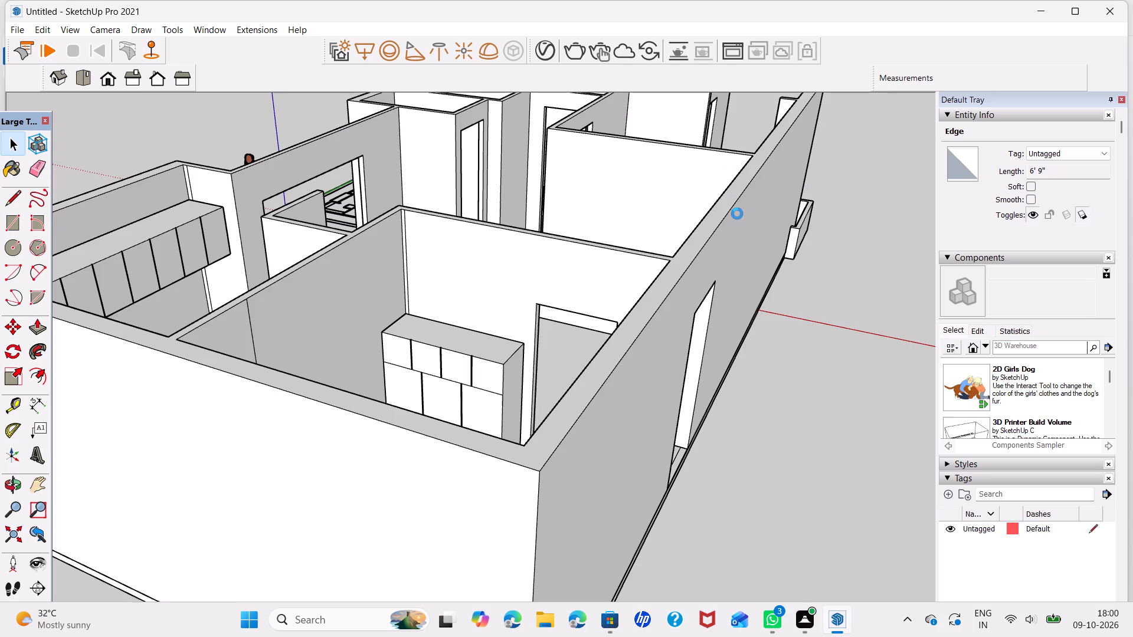
scroll(627, 229, "down", 4)
middle_click_drag(687, 226, 349, 415)
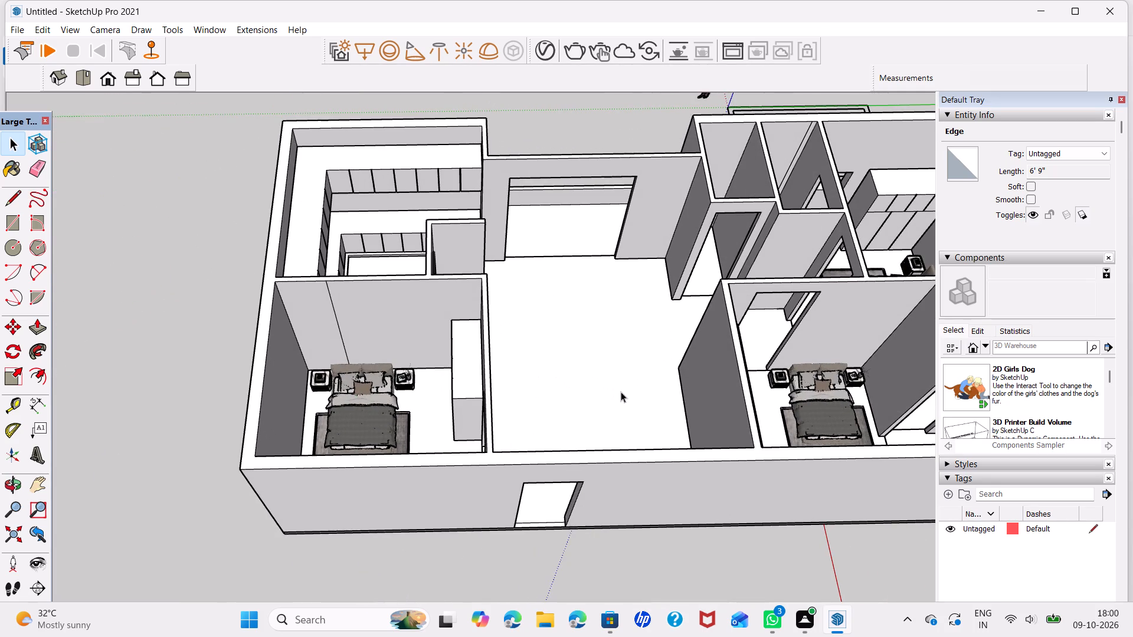
scroll(634, 390, "down", 3)
middle_click_drag(696, 383, 497, 367)
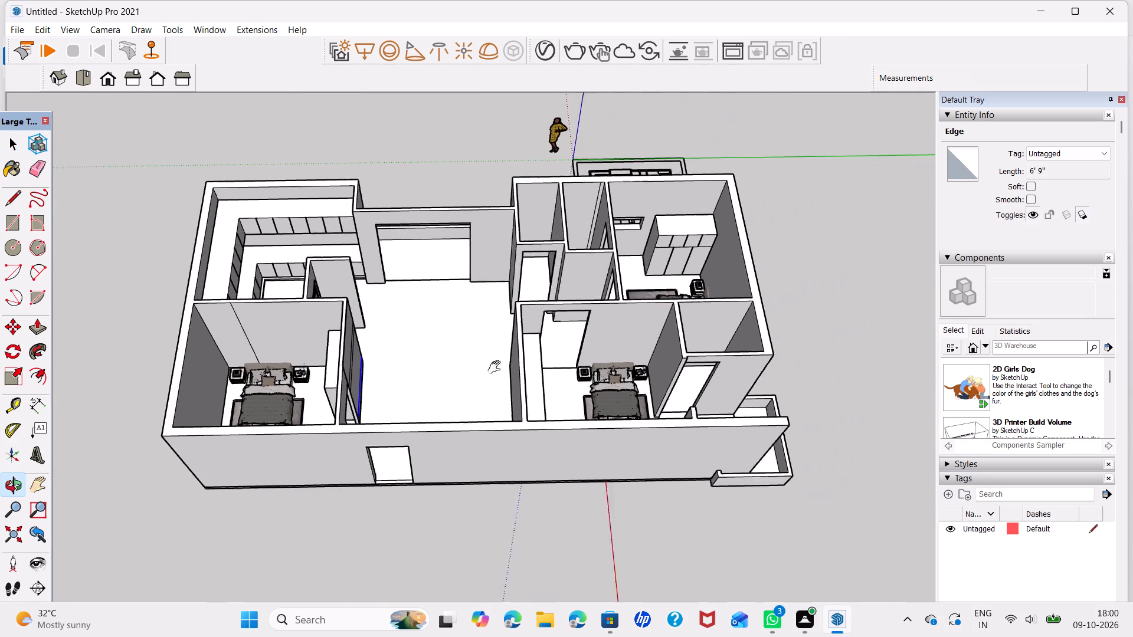
middle_click_drag(497, 367, 456, 359)
scroll(617, 229, "up", 13)
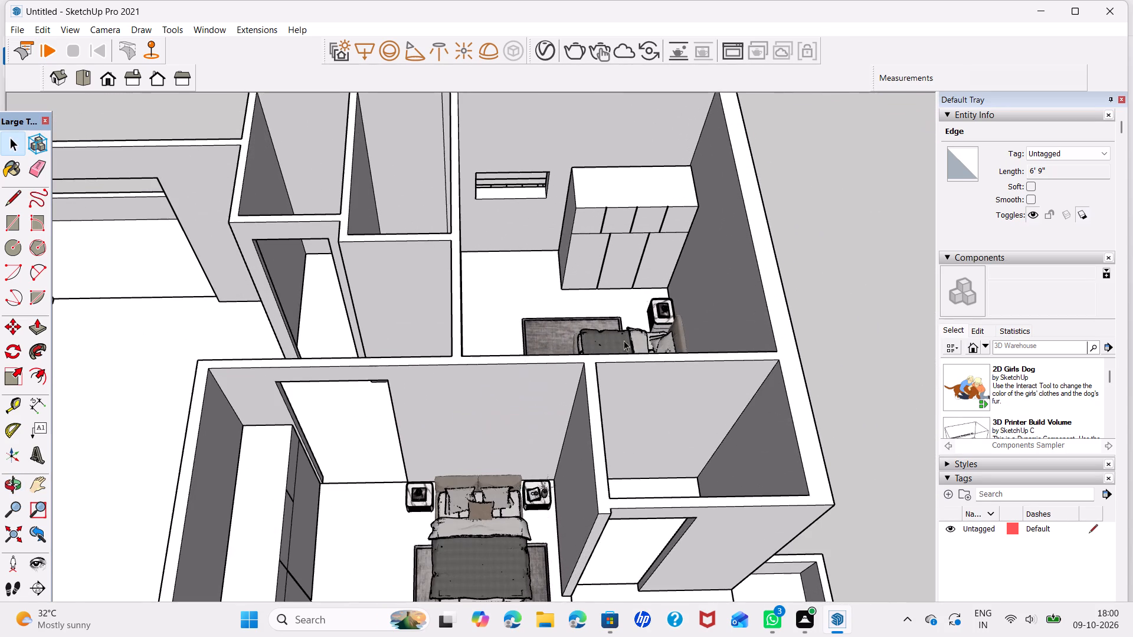
middle_click_drag(564, 456, 151, 464)
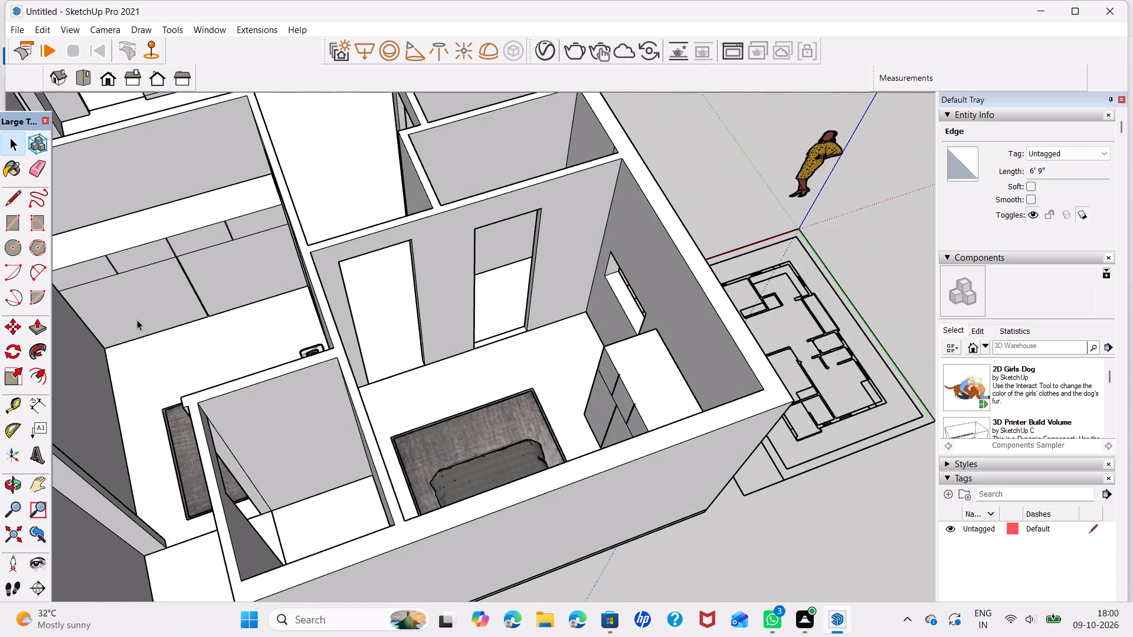
scroll(181, 290, "down", 8)
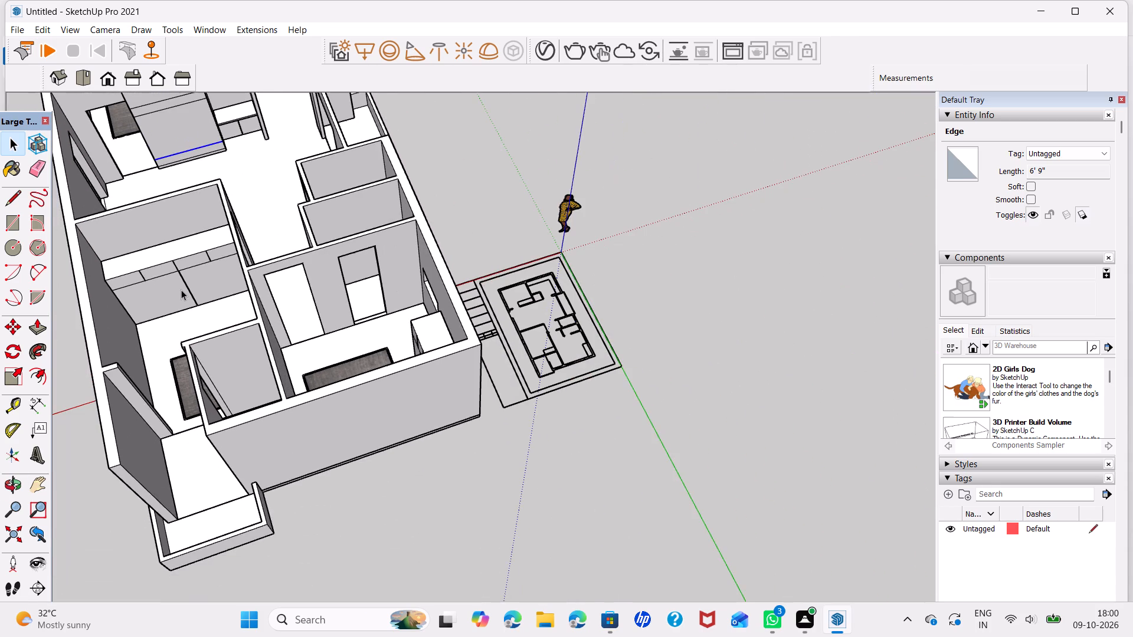
scroll(181, 300, "down", 1)
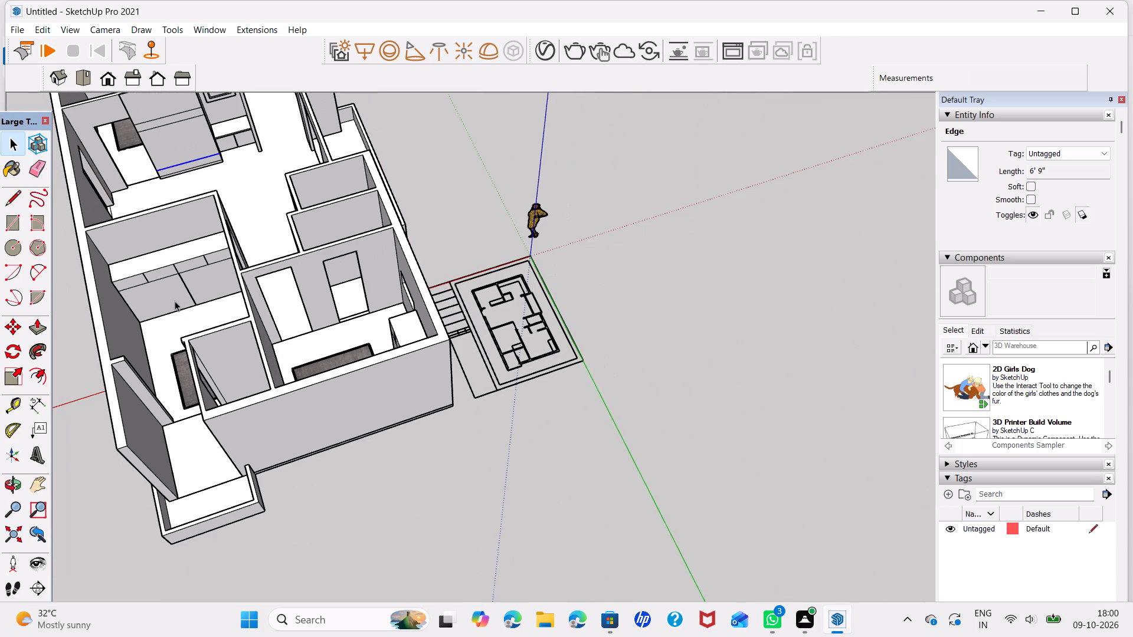
scroll(175, 301, "down", 2)
middle_click_drag(189, 257, 211, 315)
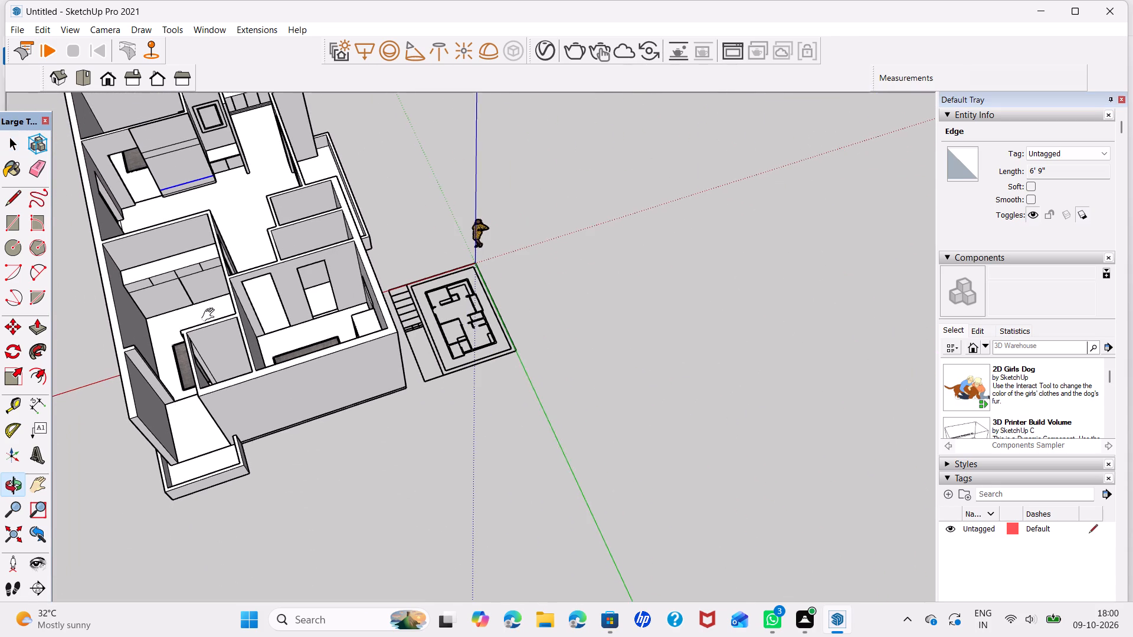
middle_click_drag(211, 315, 256, 477)
scroll(300, 258, "up", 6)
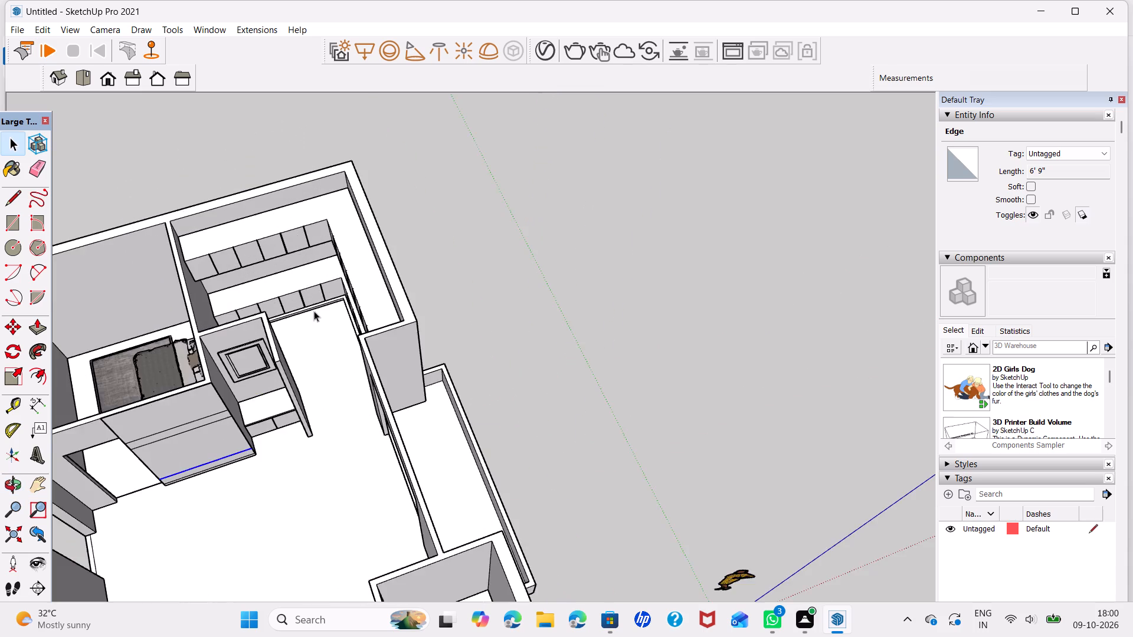
scroll(316, 308, "up", 6)
middle_click_drag(349, 346, 514, 153)
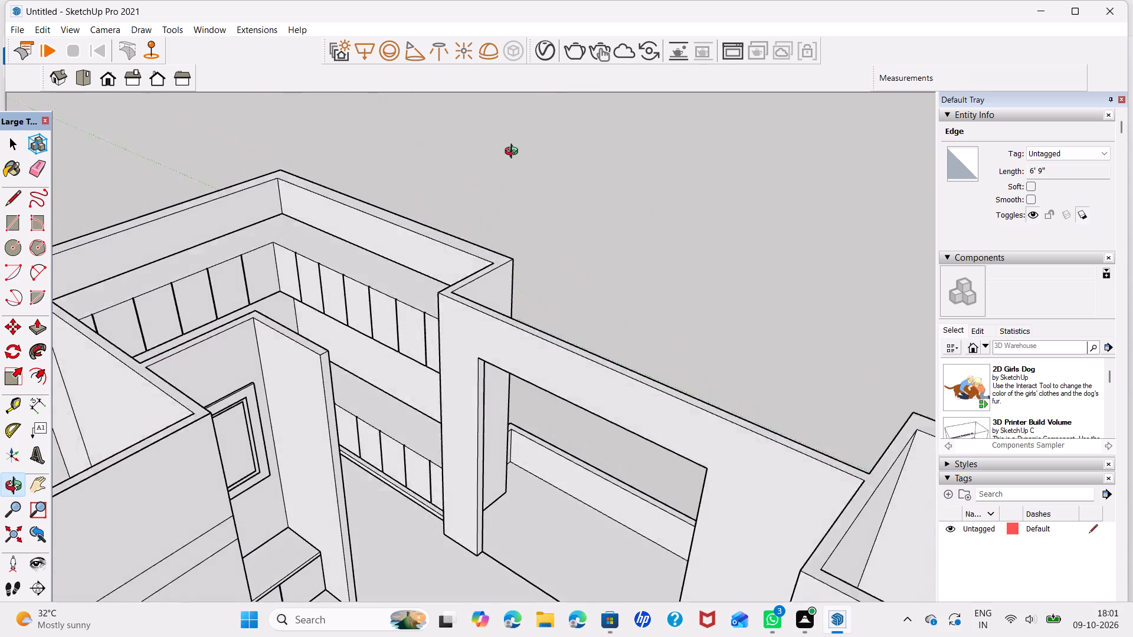
middle_click_drag(514, 153, 482, 363)
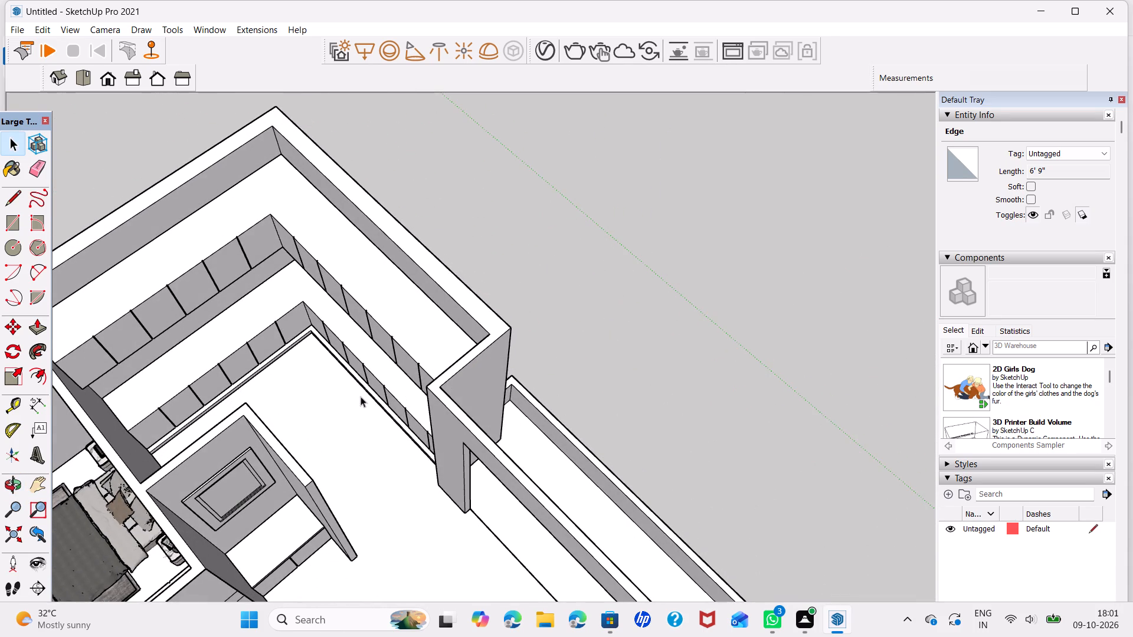
middle_click_drag(284, 535, 197, 353)
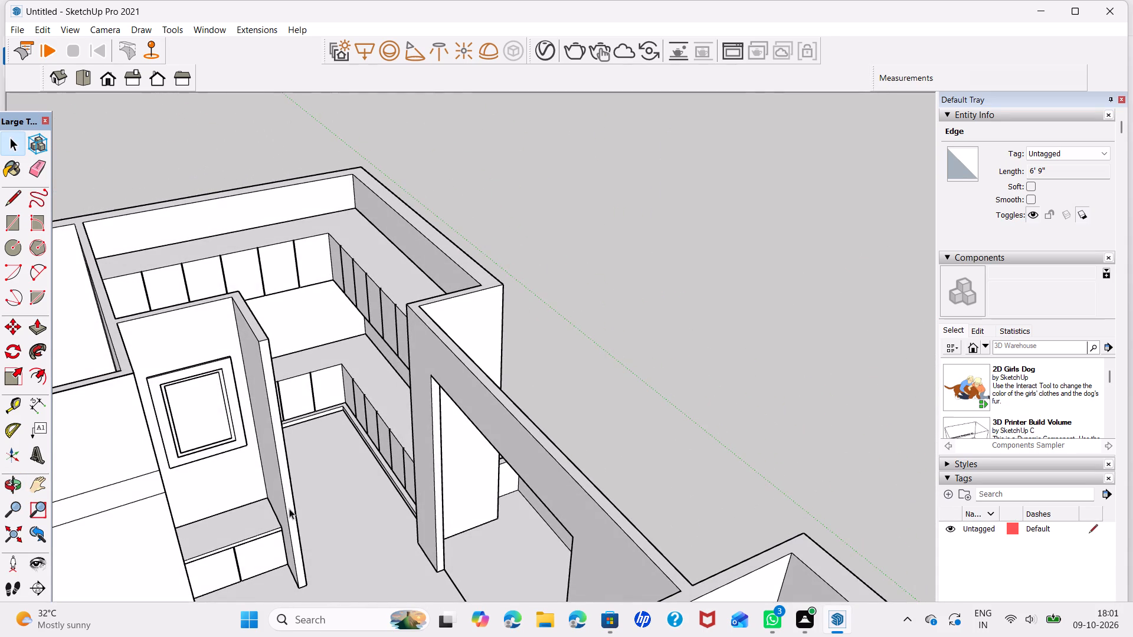
scroll(235, 395, "down", 5)
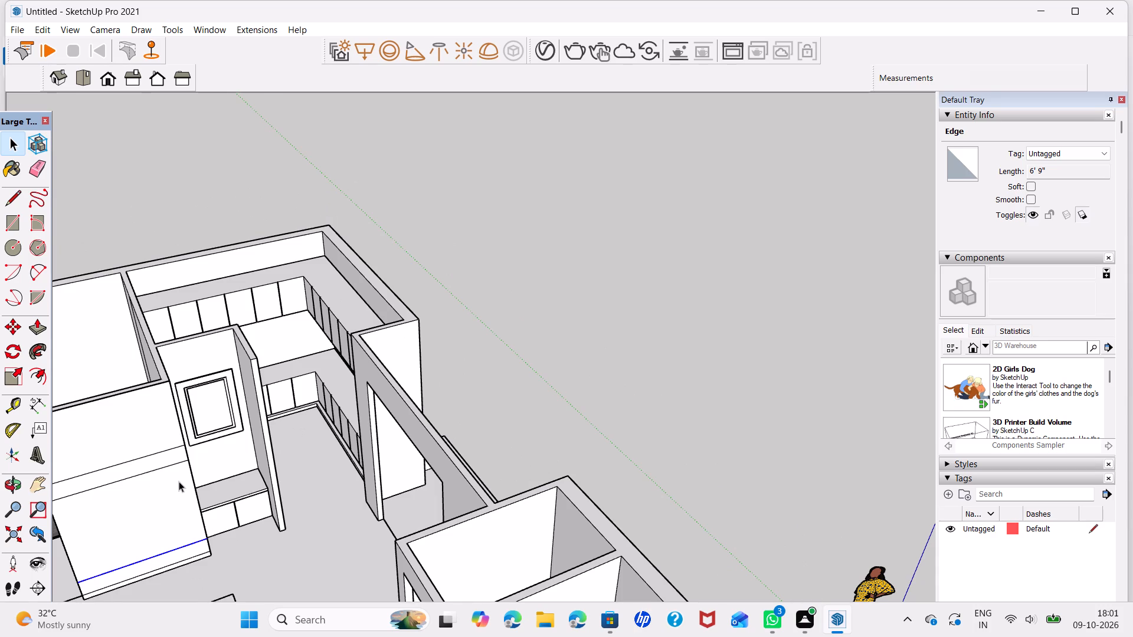
scroll(244, 485, "down", 3)
middle_click_drag(256, 519, 266, 528)
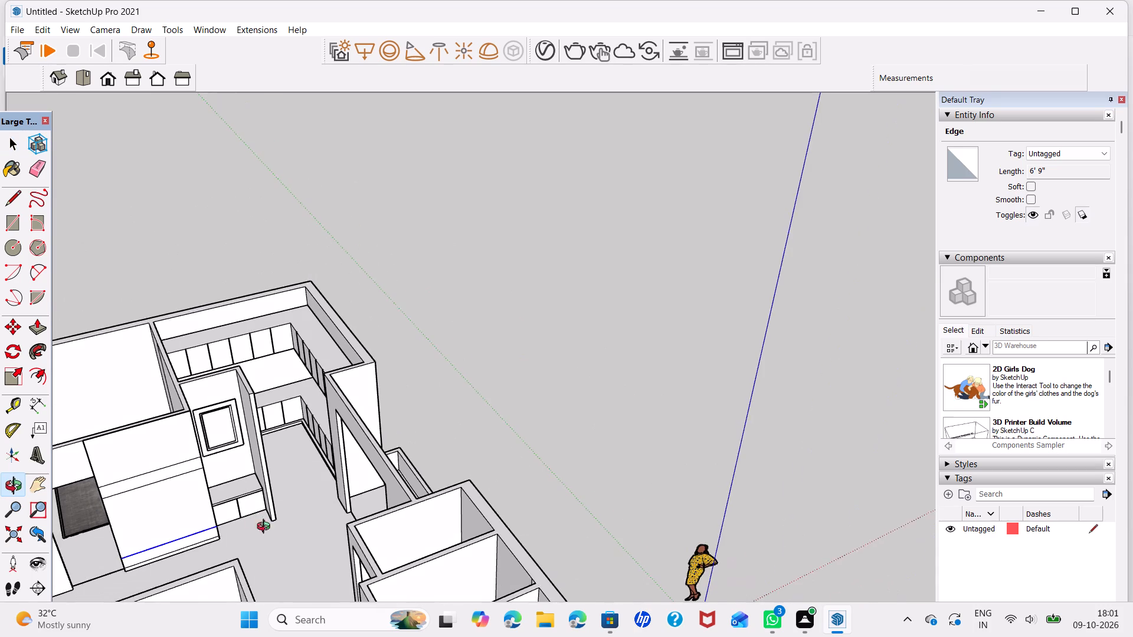
middle_click_drag(266, 528, 889, 412)
scroll(761, 406, "down", 6)
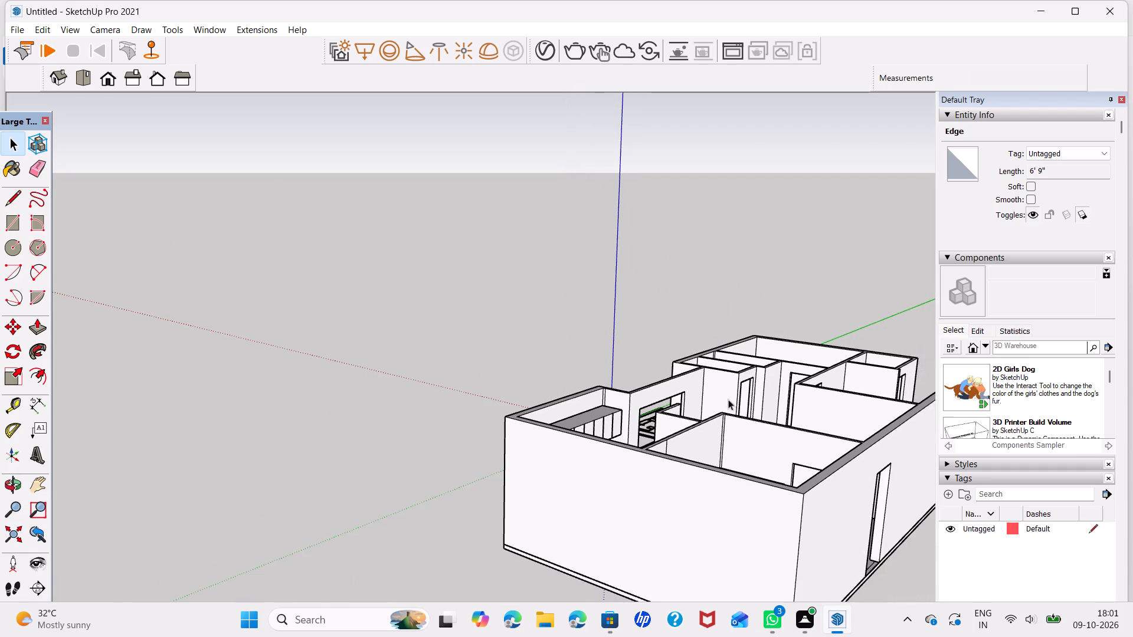
middle_click_drag(728, 399, 745, 597)
scroll(695, 393, "down", 5)
middle_click_drag(748, 386, 542, 341)
scroll(390, 356, "up", 6)
scroll(506, 368, "up", 3)
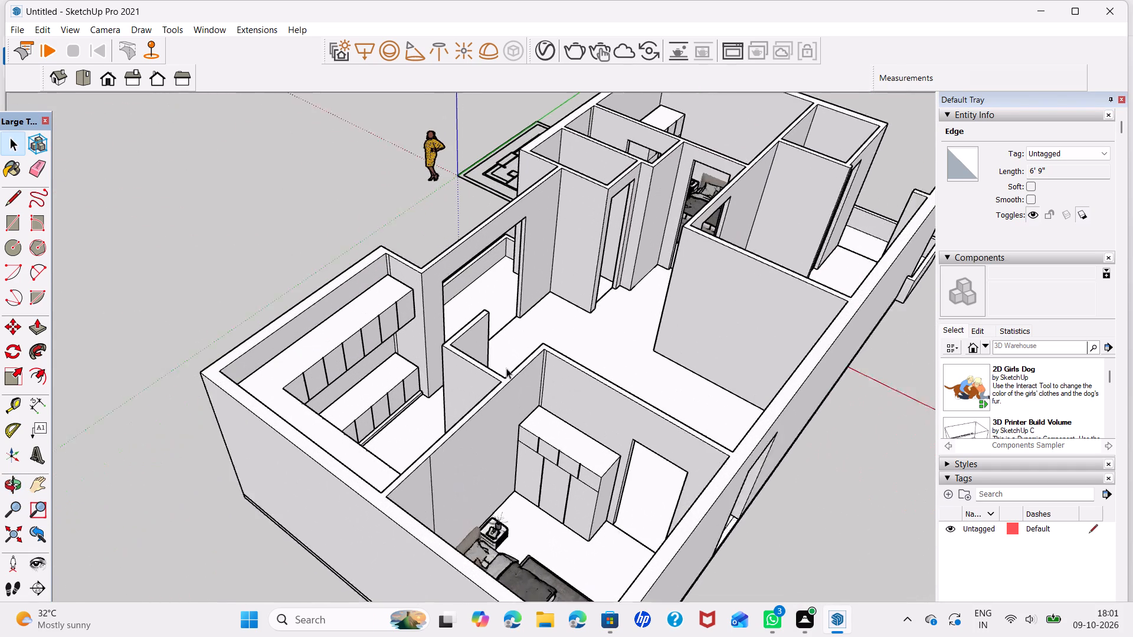
scroll(506, 368, "up", 1)
middle_click_drag(644, 357, 519, 334)
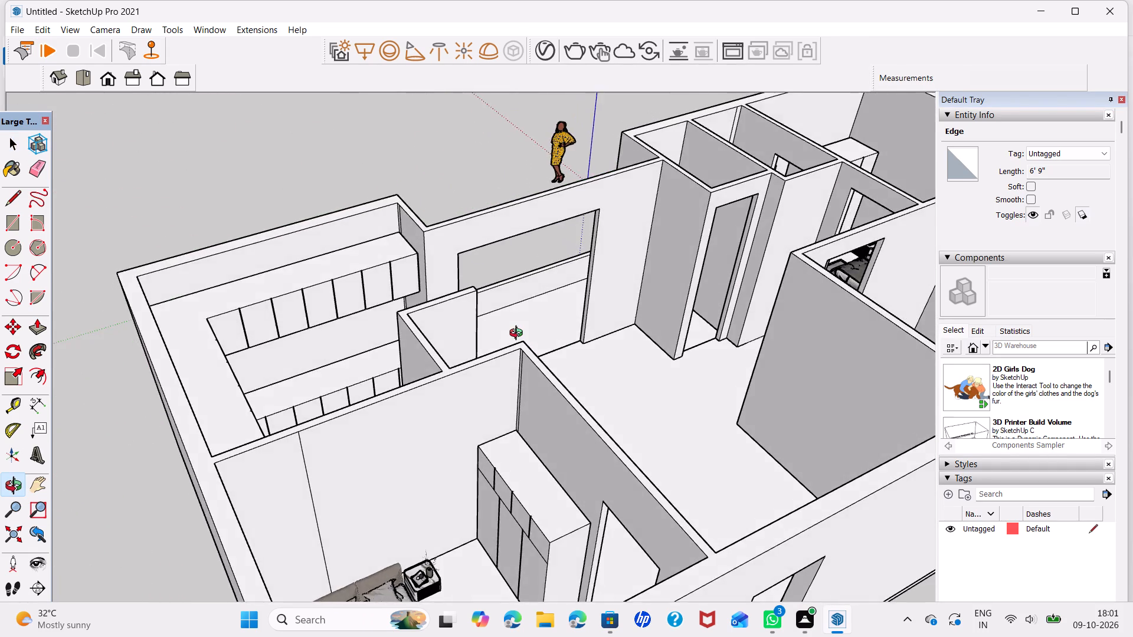
middle_click_drag(519, 334, 293, 405)
scroll(496, 422, "down", 5)
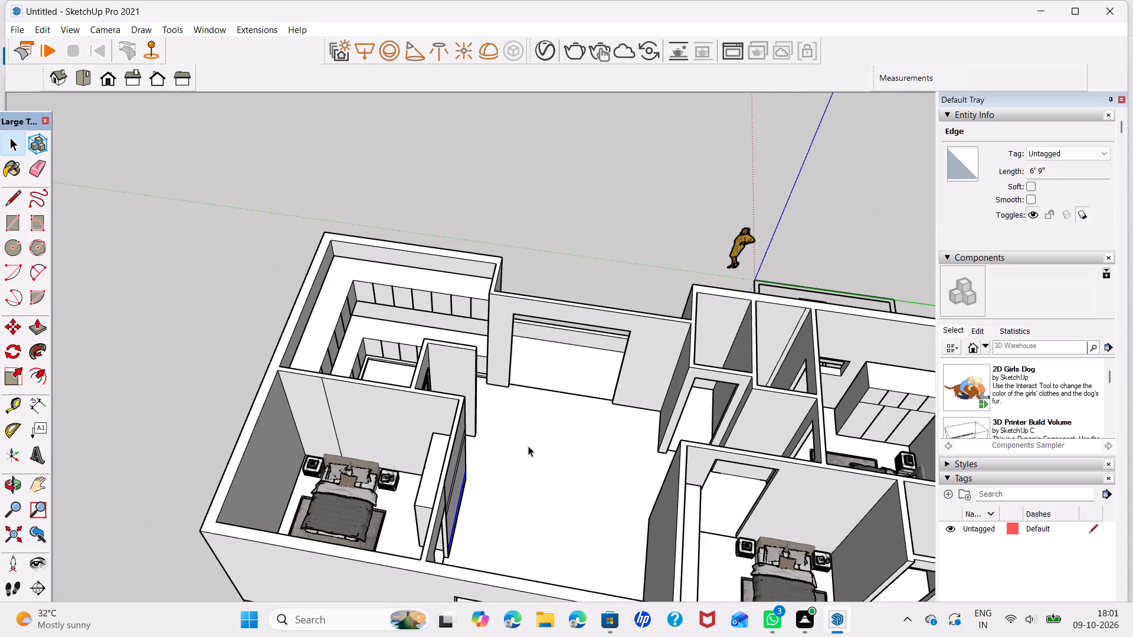
middle_click_drag(528, 446, 513, 362)
middle_click_drag(508, 413, 560, 467)
Extrude the panel's two 1' high bands, one between the upper dividing lines and one above the 4" floor strip, outward by 1'.
middle_click_drag(639, 414, 140, 407)
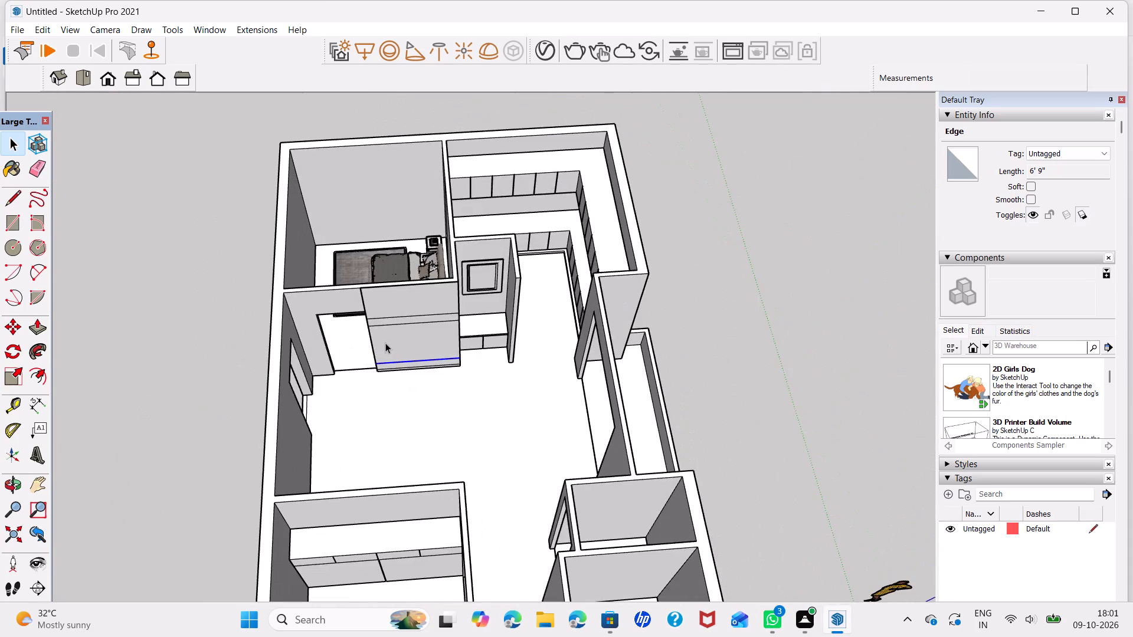
scroll(385, 343, "up", 6)
middle_click_drag(451, 370, 435, 285)
scroll(431, 311, "up", 5)
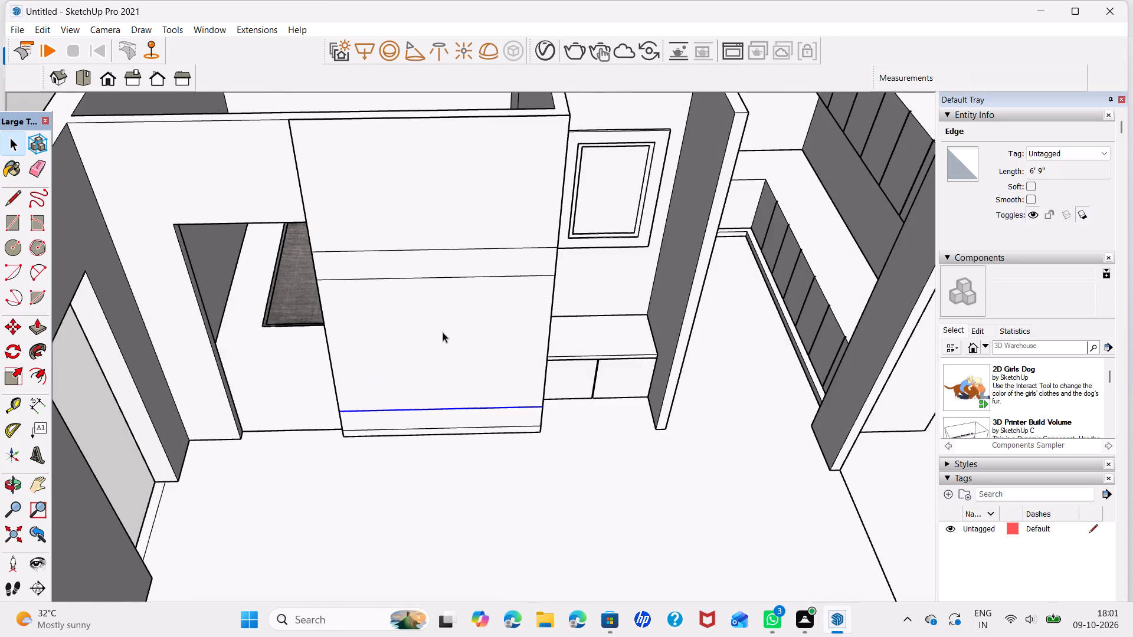
scroll(402, 374, "up", 7)
left_click(496, 139)
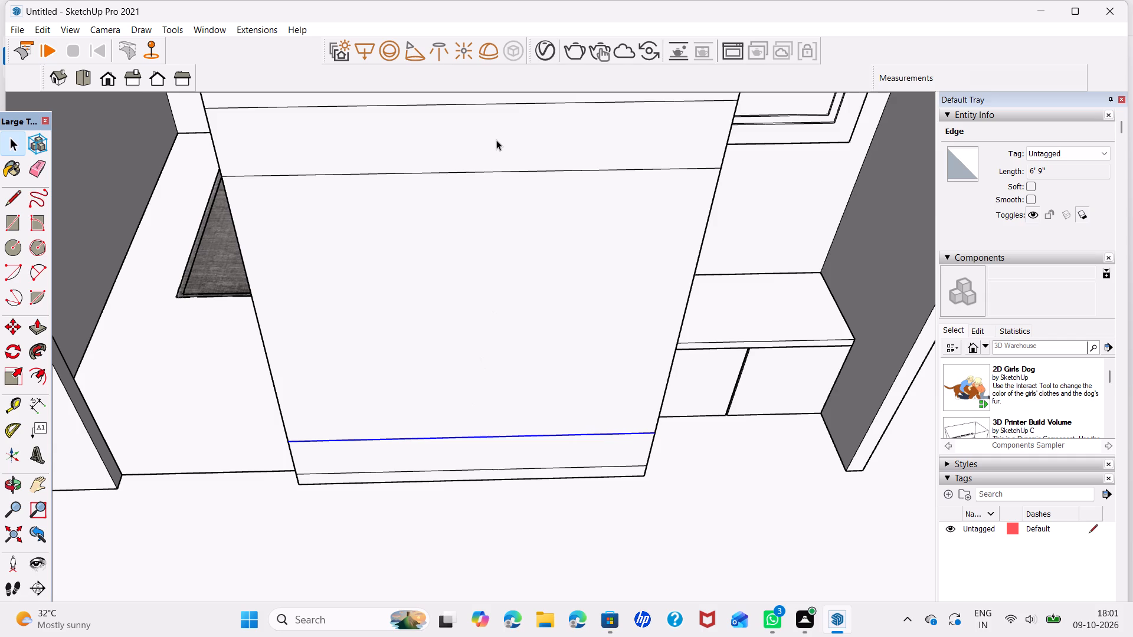
key("p")
left_click(496, 140)
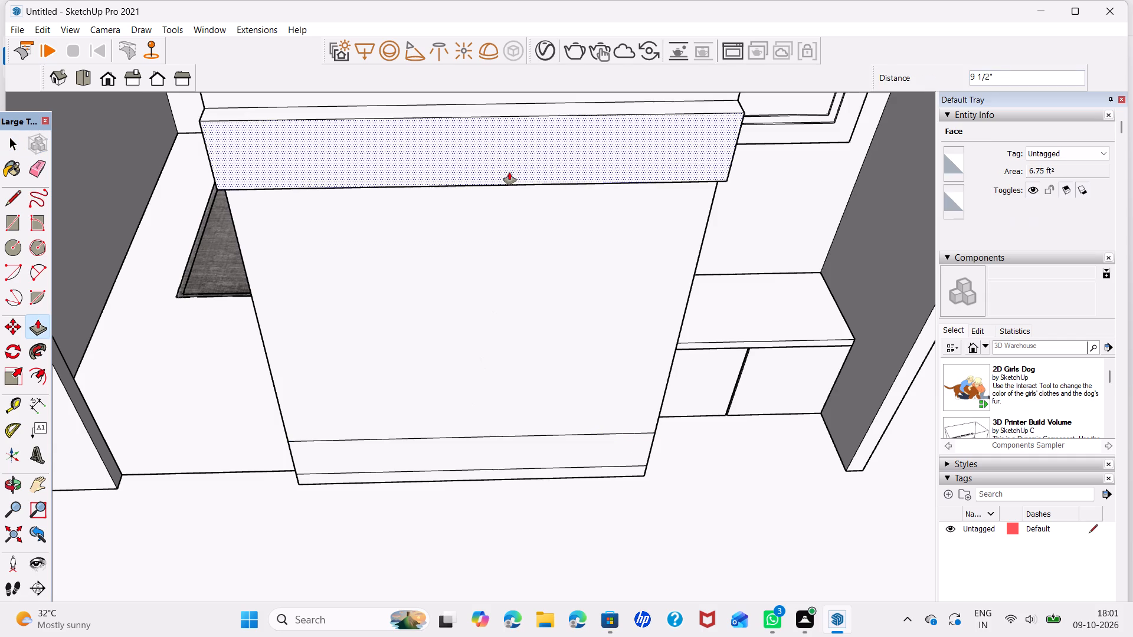
type("1'")
key("Return")
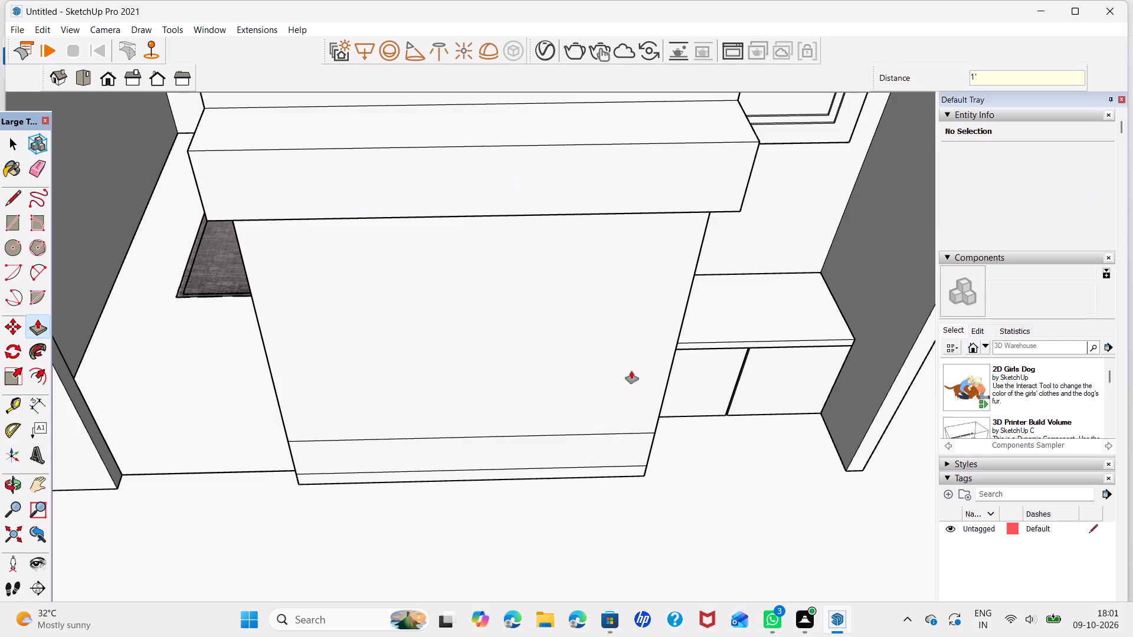
double_click(598, 454)
key("space")
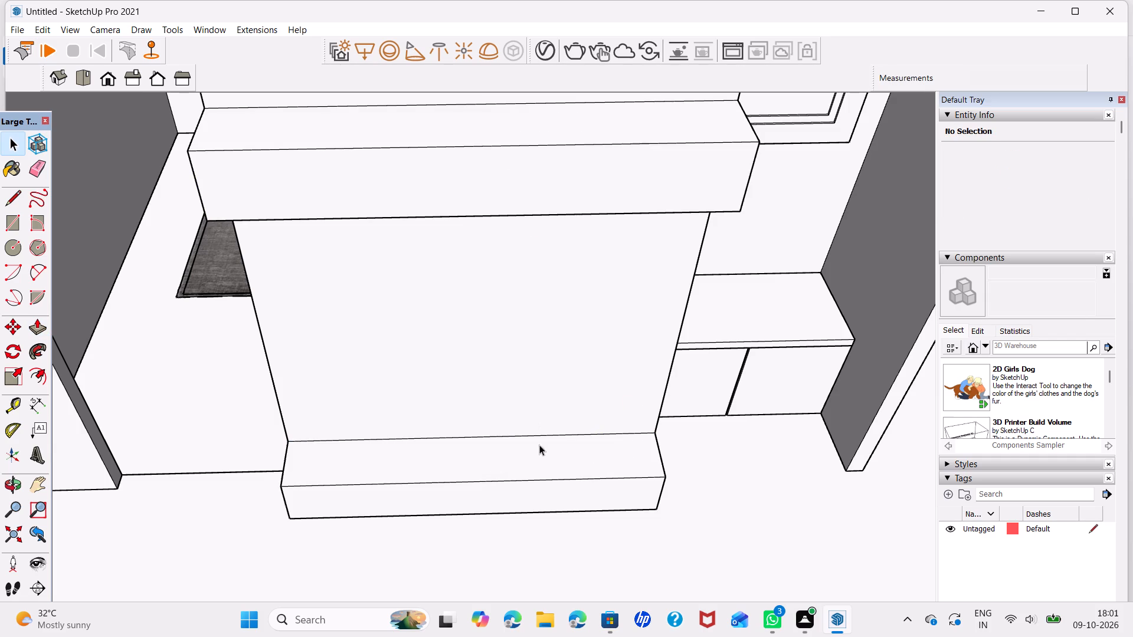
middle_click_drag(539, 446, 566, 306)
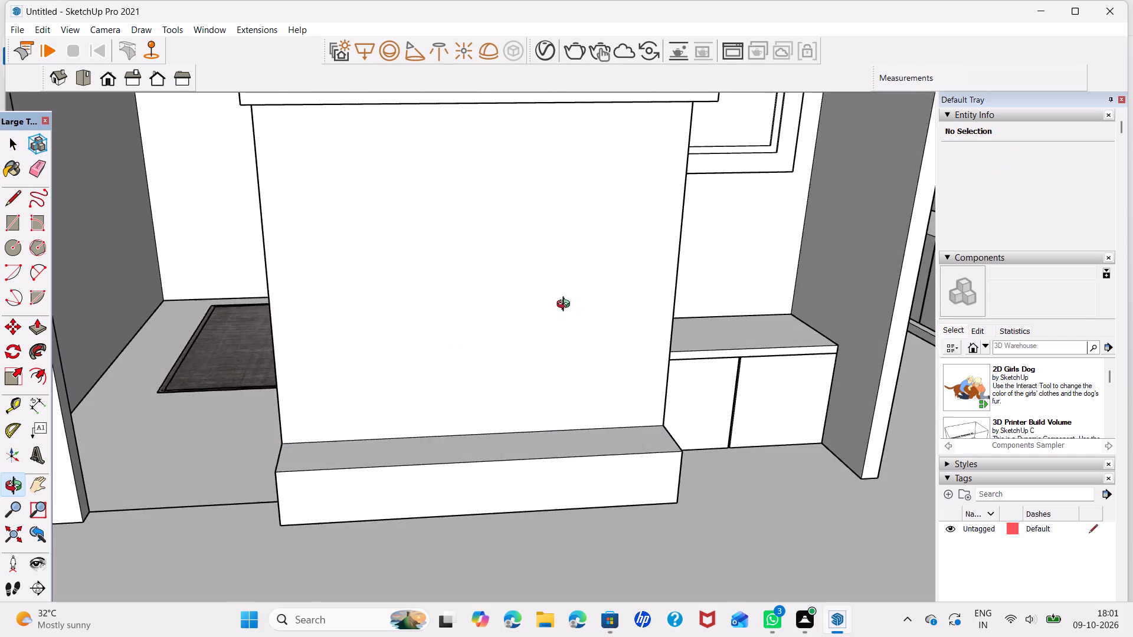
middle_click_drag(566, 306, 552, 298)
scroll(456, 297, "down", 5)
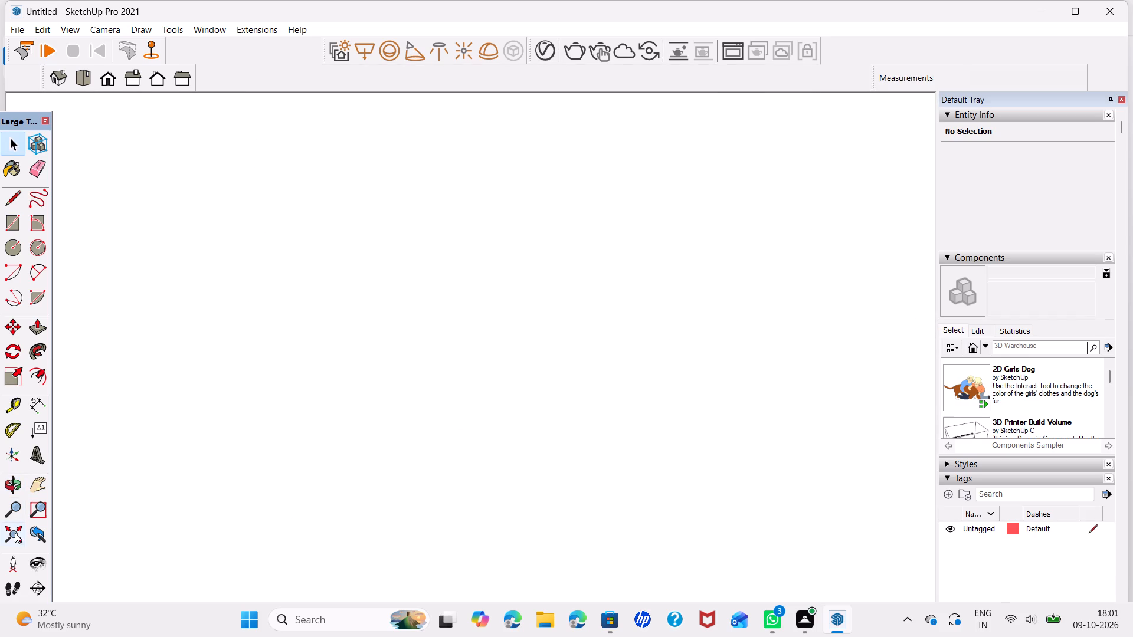
Examine the central hall's wall unit with its two projecting boxes beside the bedroom doorway.
left_click(15, 533)
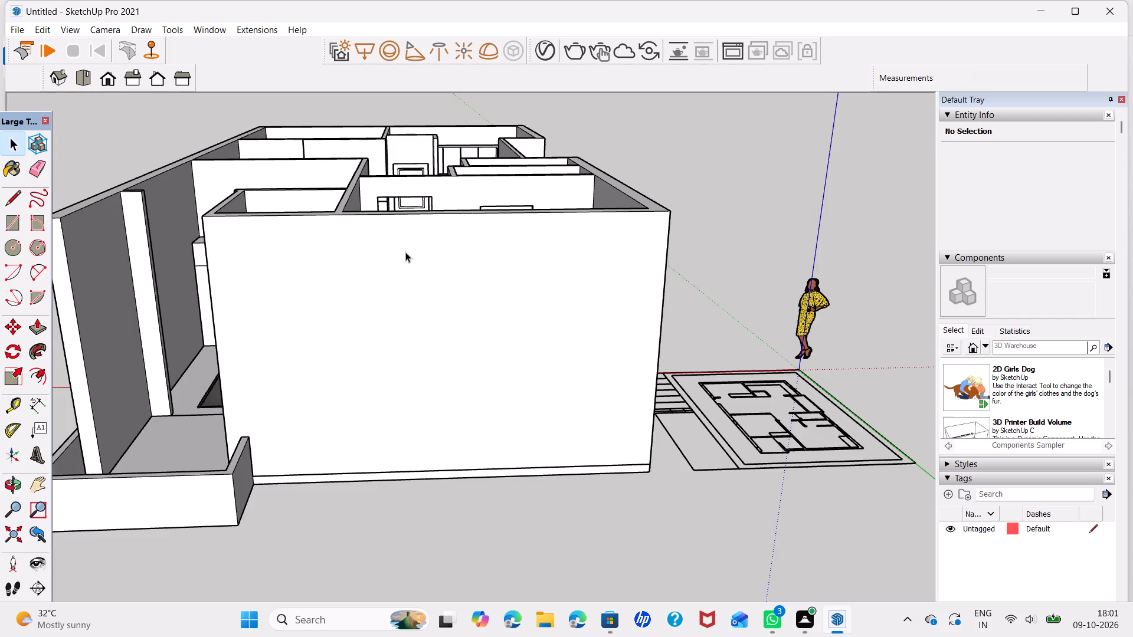
middle_click_drag(393, 224, 429, 520, "shift")
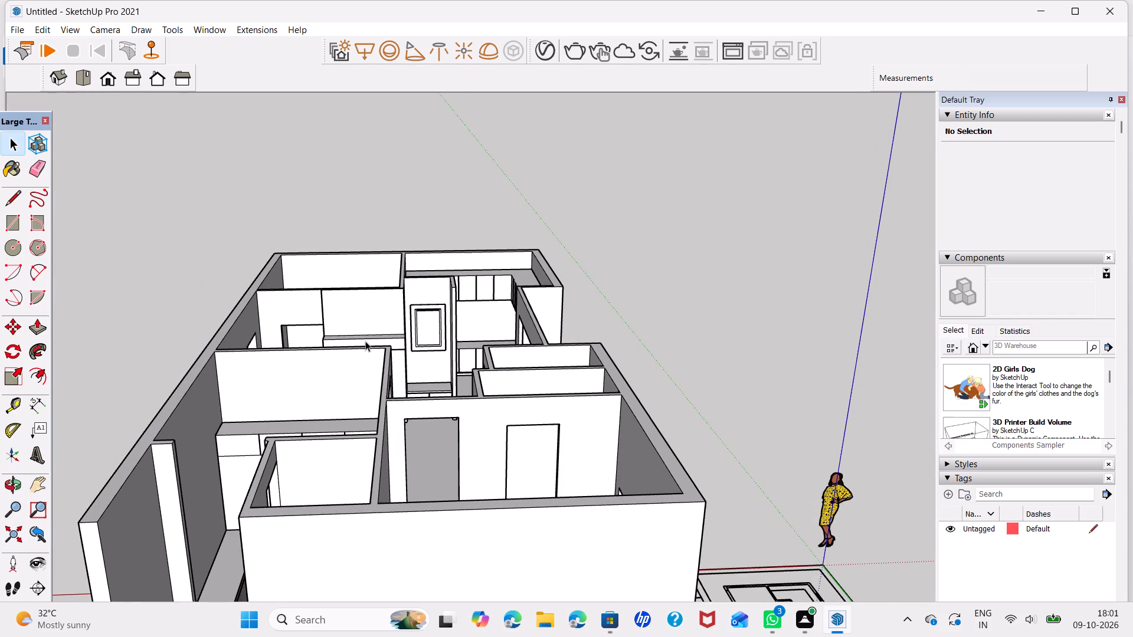
middle_click_drag(415, 351, 390, 521)
scroll(371, 379, "up", 5)
middle_click_drag(373, 377, 384, 340)
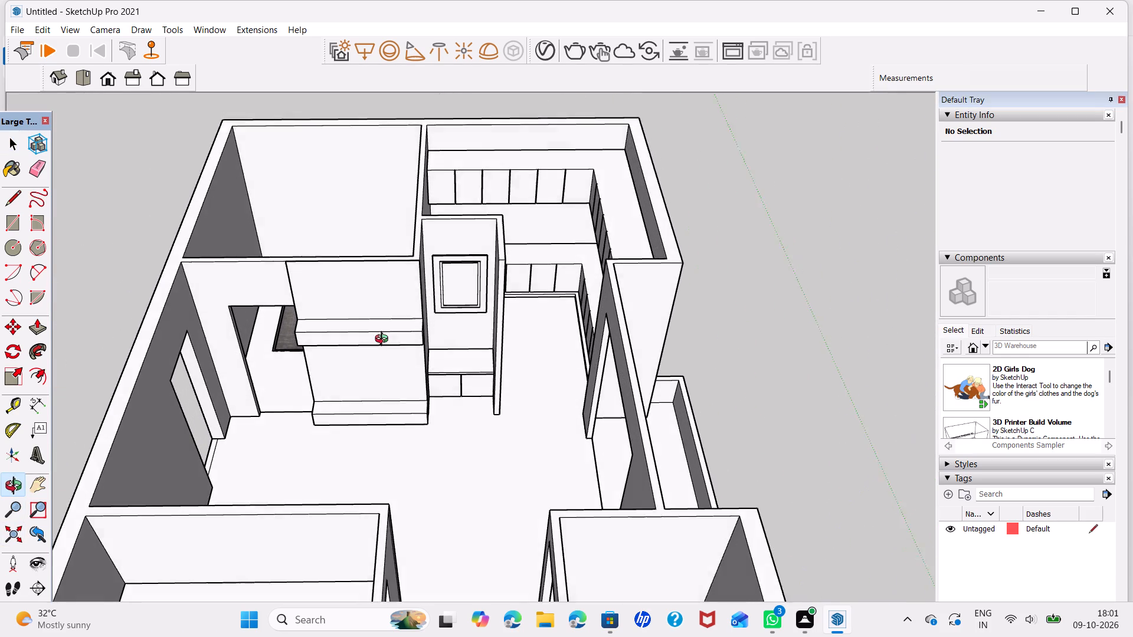
middle_click_drag(384, 340, 387, 324)
scroll(375, 345, "up", 6)
scroll(387, 399, "up", 4)
middle_click_drag(387, 405, 401, 383)
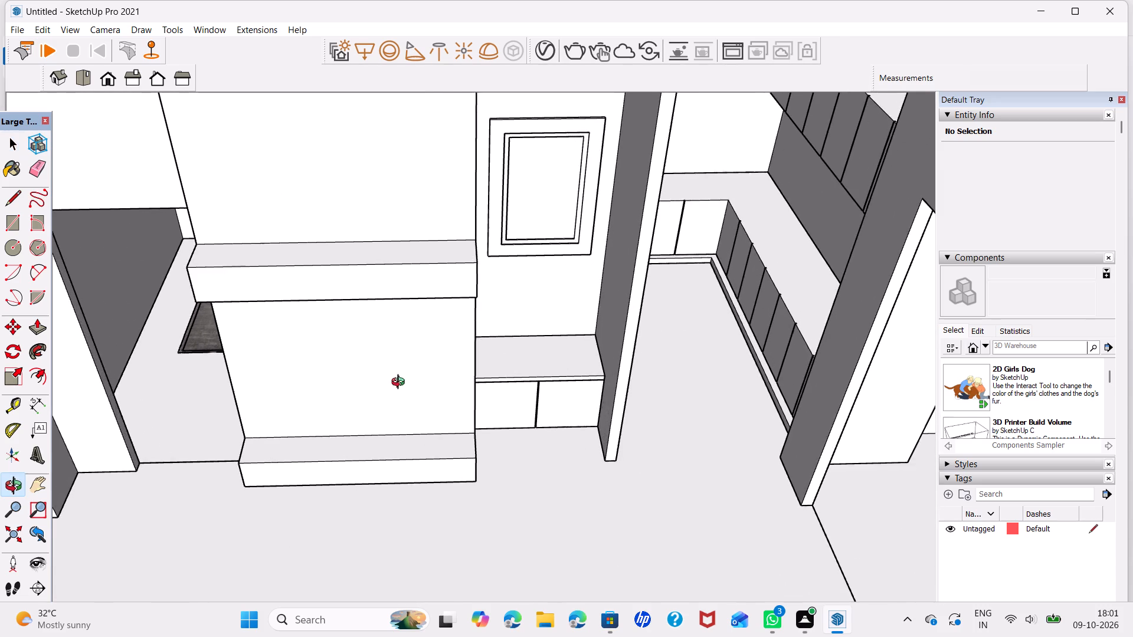
middle_click_drag(401, 383, 408, 375)
scroll(371, 368, "up", 5)
middle_click_drag(366, 395, 353, 328)
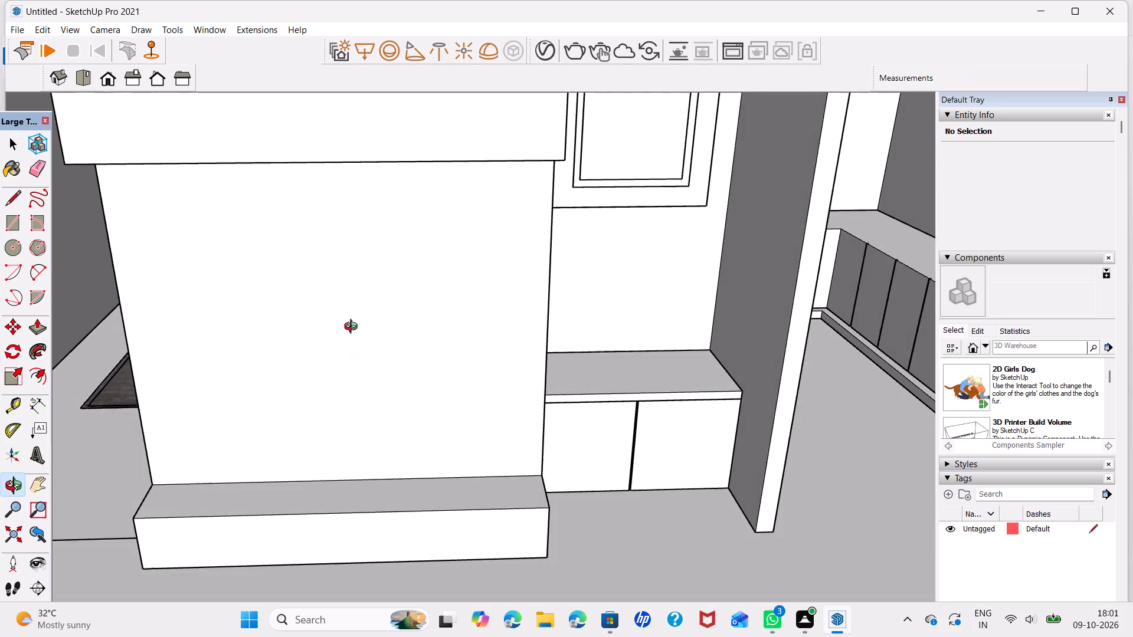
middle_click_drag(353, 328, 355, 317)
scroll(355, 317, "down", 4)
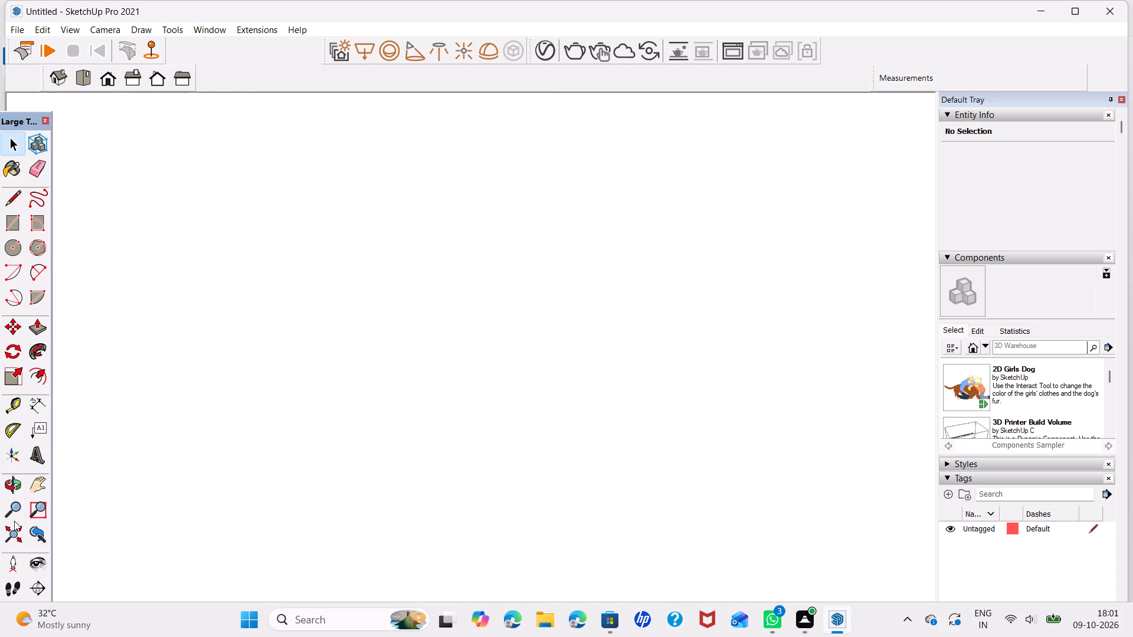
Divide the upper box's front into five equal panels by copying its 1' side edge across to the opposite end with /5.
left_click(12, 535)
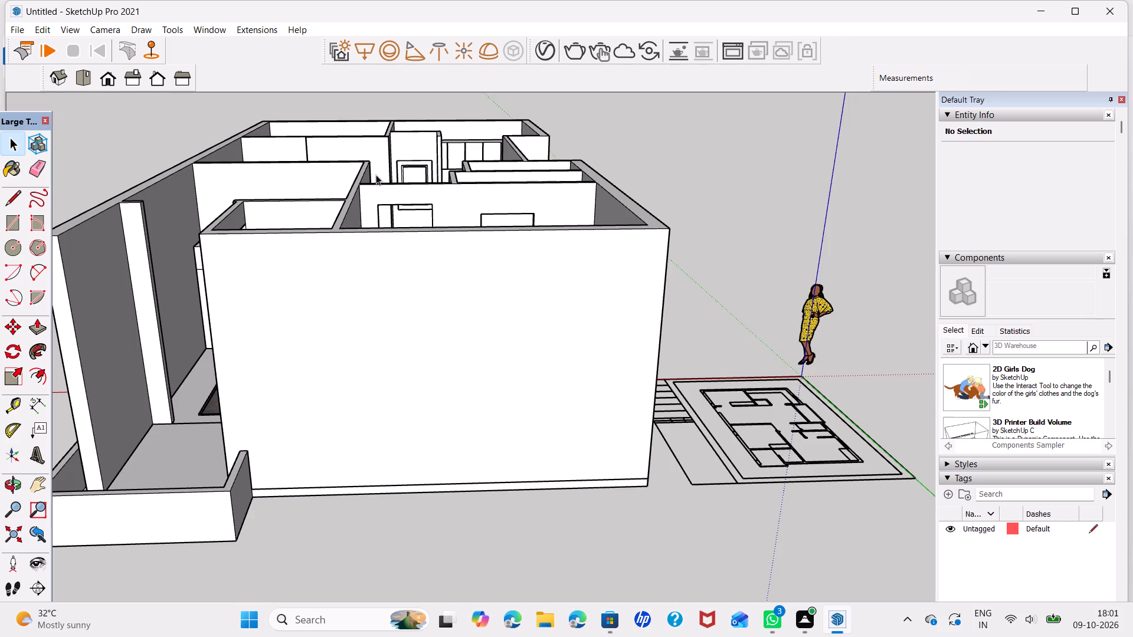
middle_click_drag(377, 174, 389, 455)
scroll(358, 365, "up", 4)
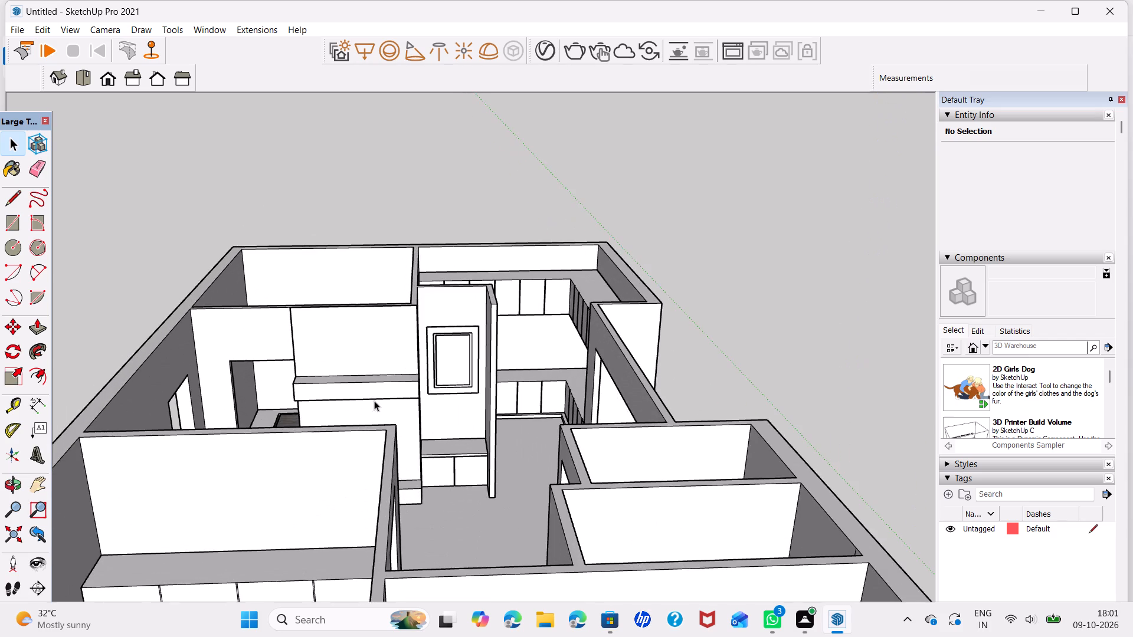
middle_click_drag(374, 400, 374, 491)
scroll(367, 481, "up", 6)
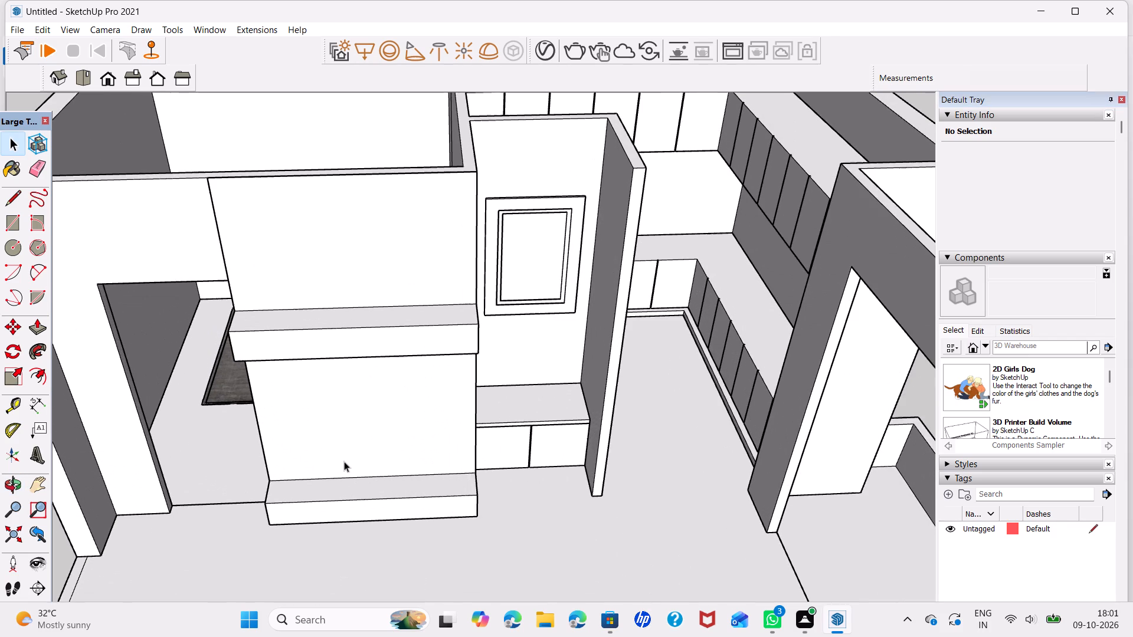
middle_click_drag(344, 462, 349, 431)
scroll(274, 417, "up", 3)
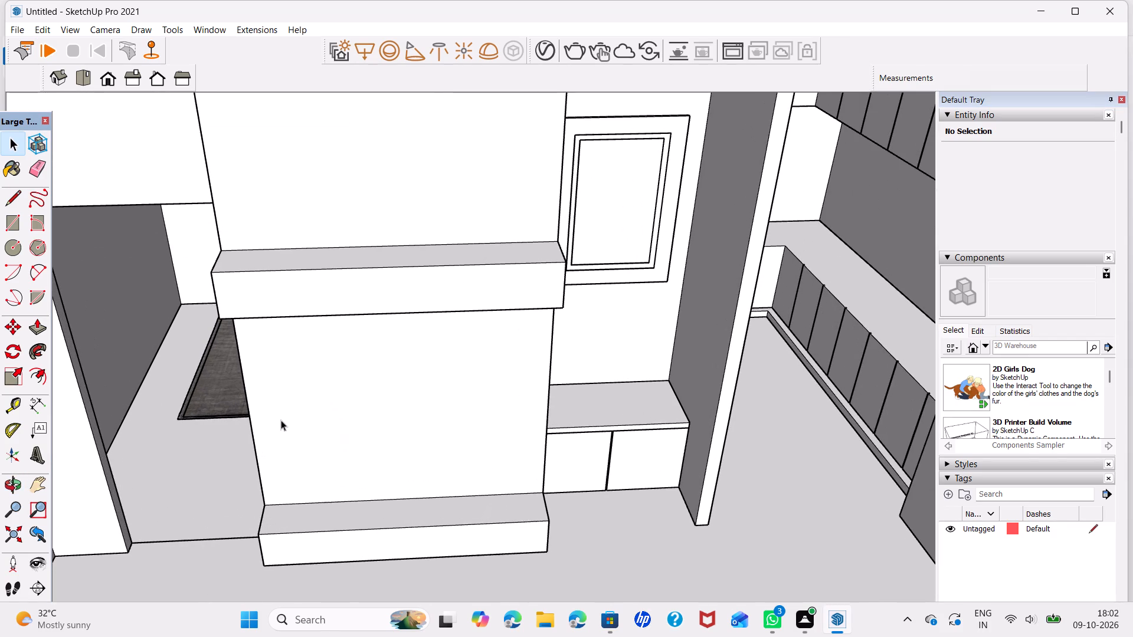
left_click(219, 317)
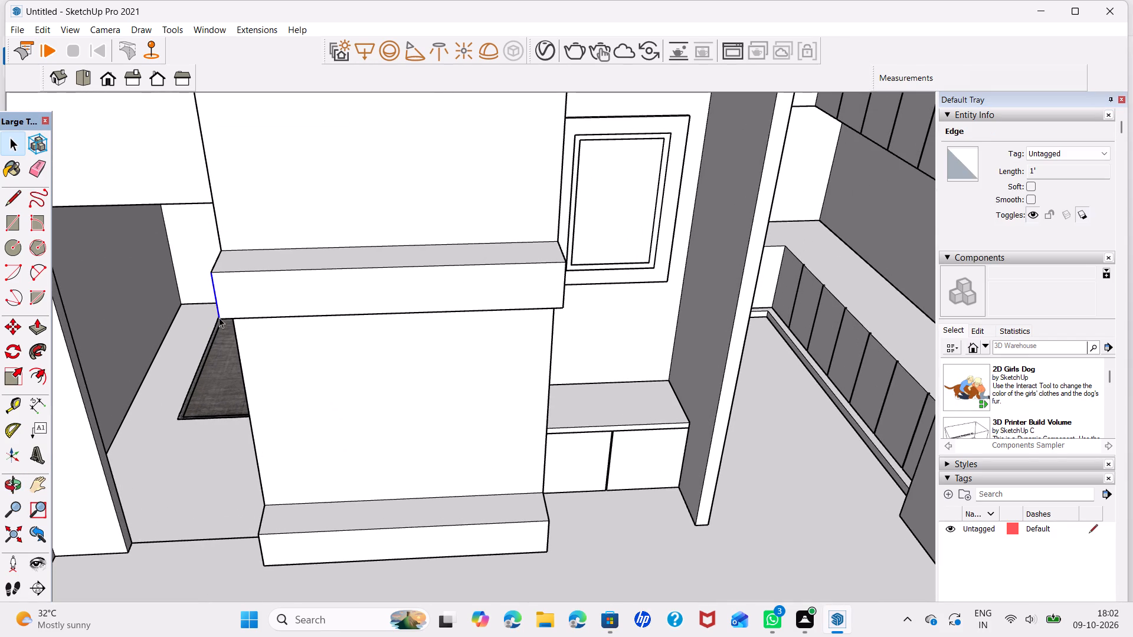
key("m")
left_click(219, 317)
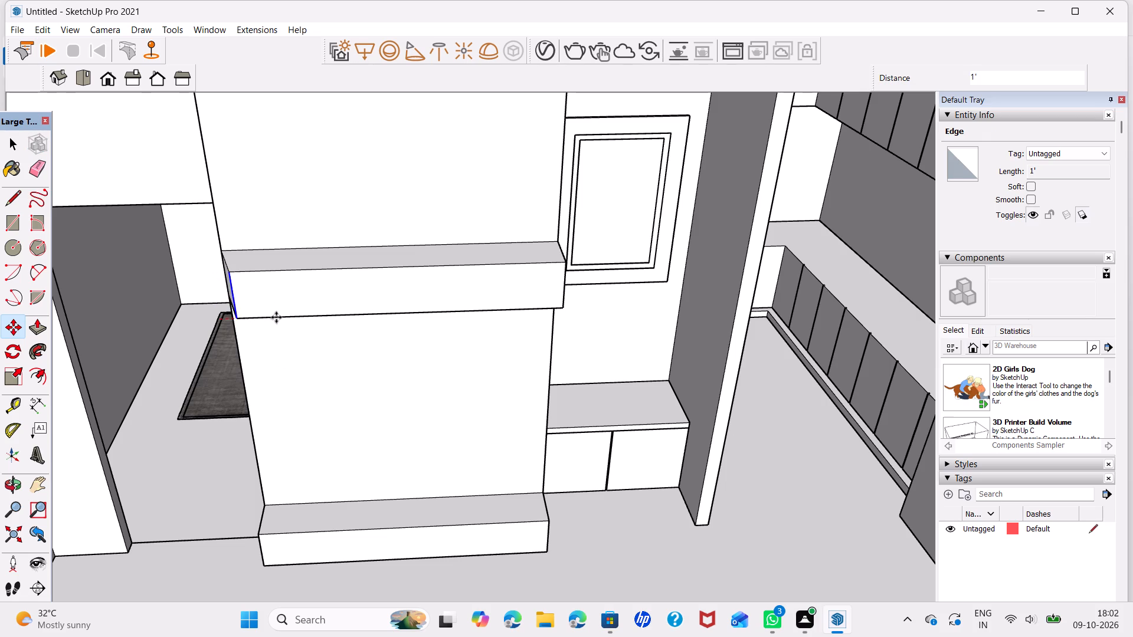
left_click(565, 305)
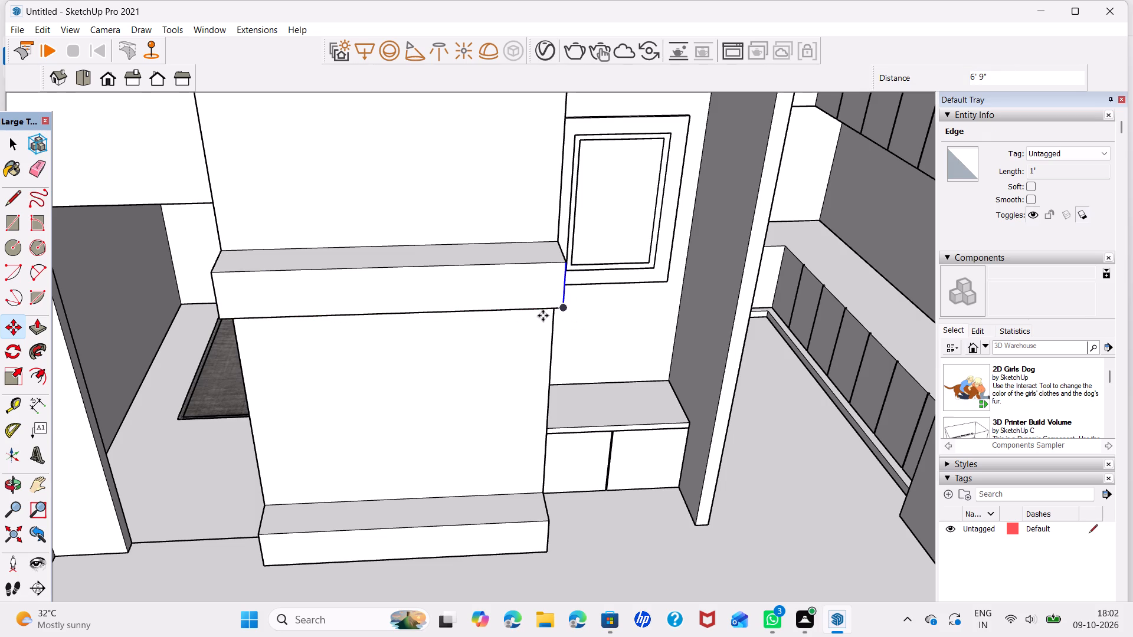
key("slash")
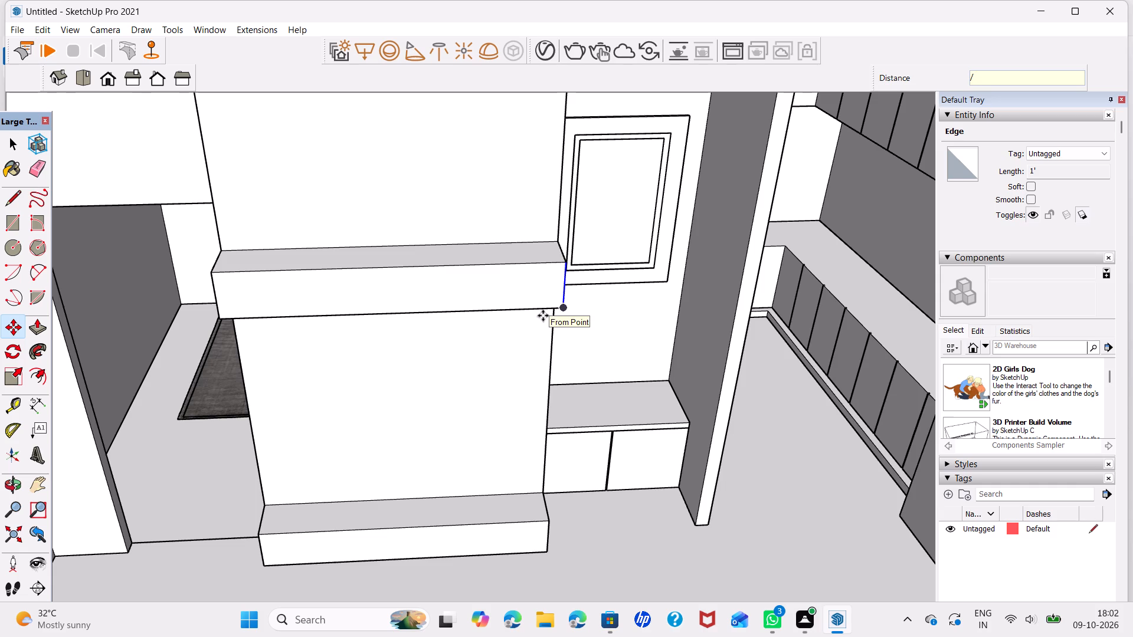
key("5")
key("Return")
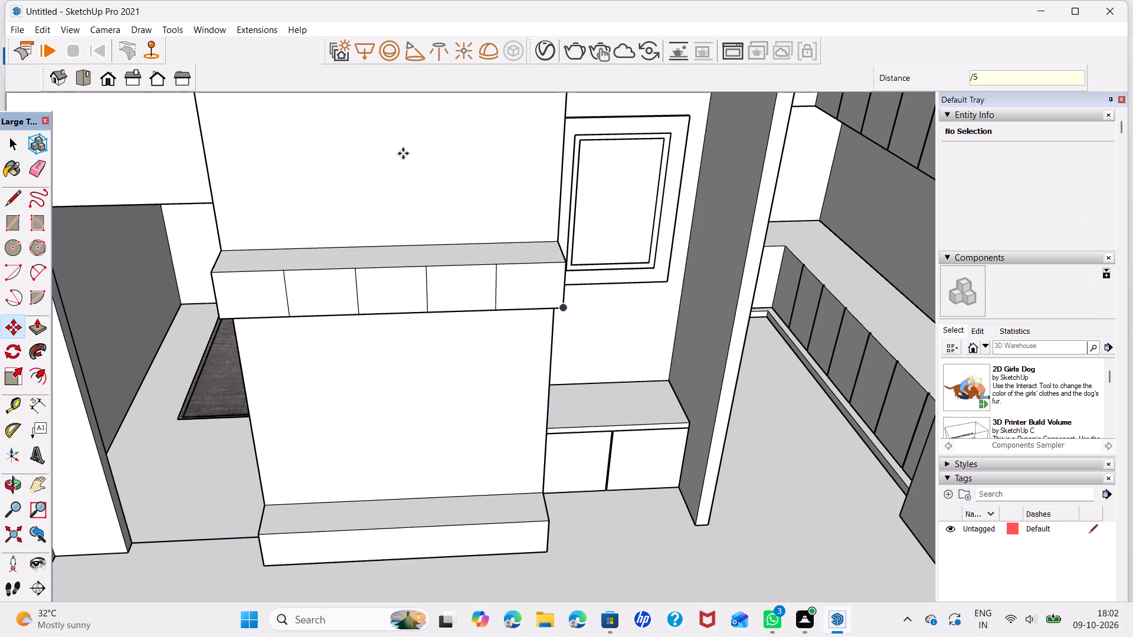
key("space")
Divide the lower box's front into five equal panels by copying its side edge to the opposite end with /5.
left_click(261, 560)
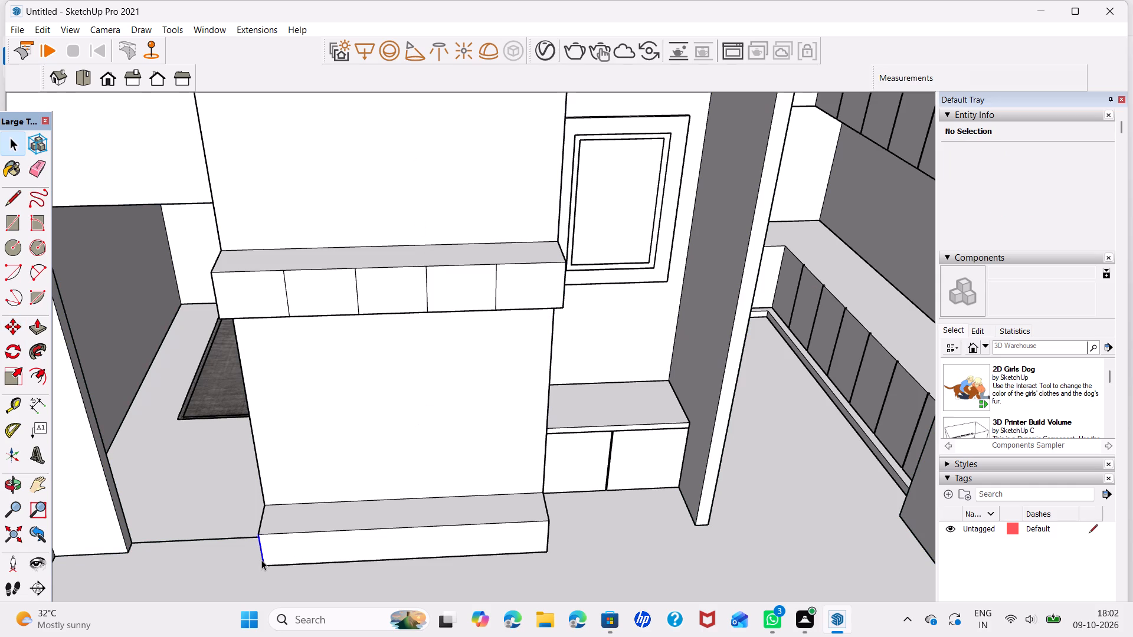
key("m")
left_click(261, 569)
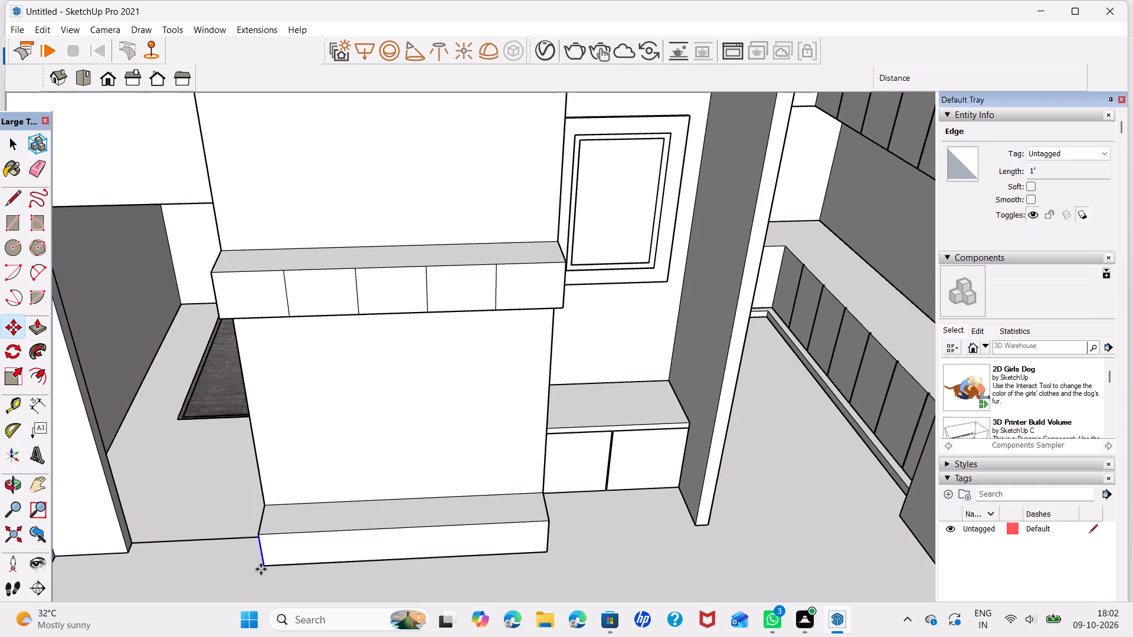
left_click(549, 553)
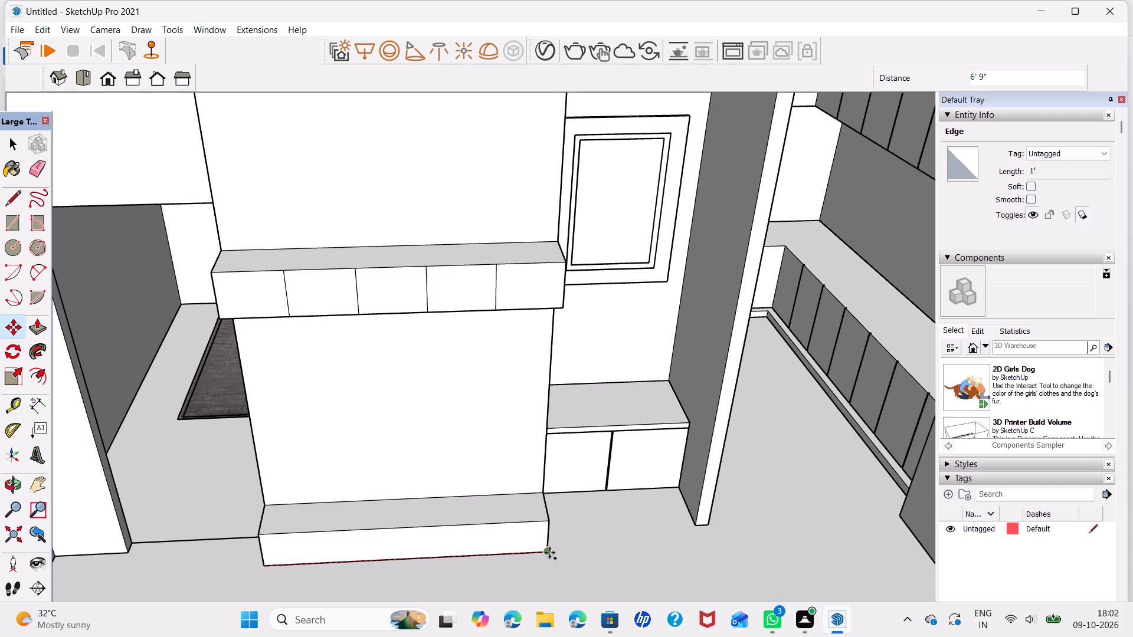
type("/5")
key("Return")
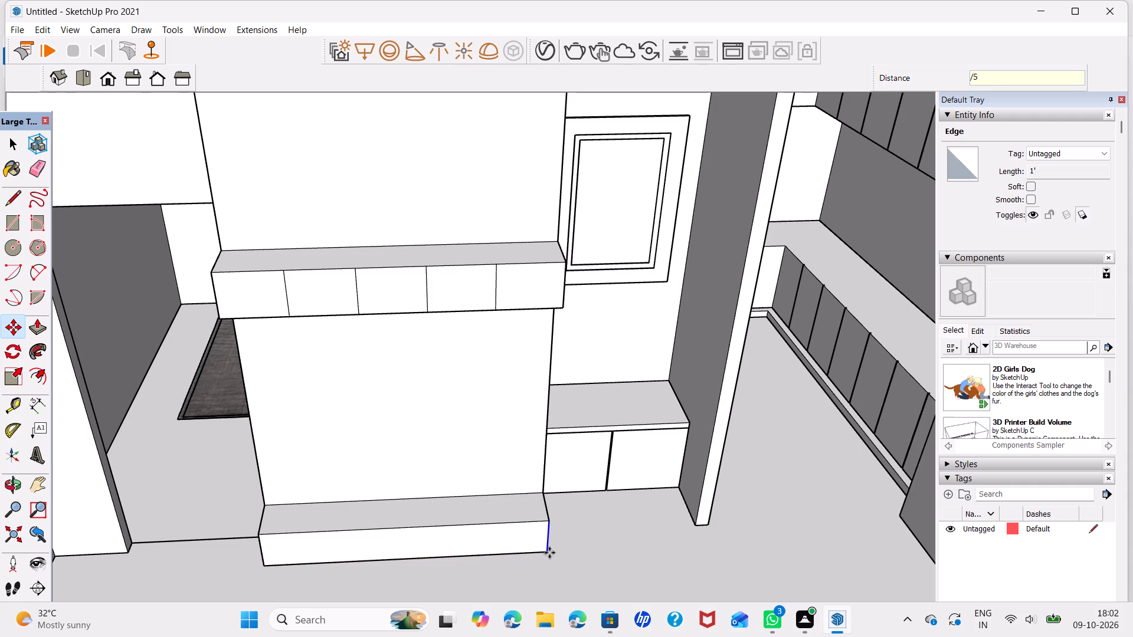
key("space")
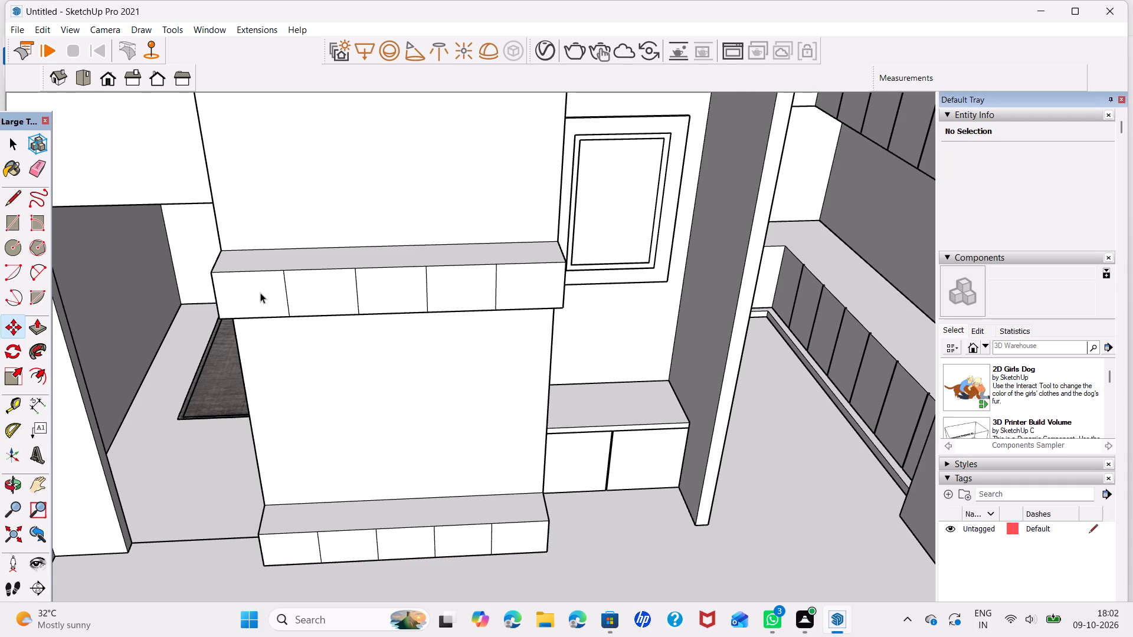
Offset the outline of each of the upper box's five front panels 1" inward.
scroll(260, 293, "up", 1)
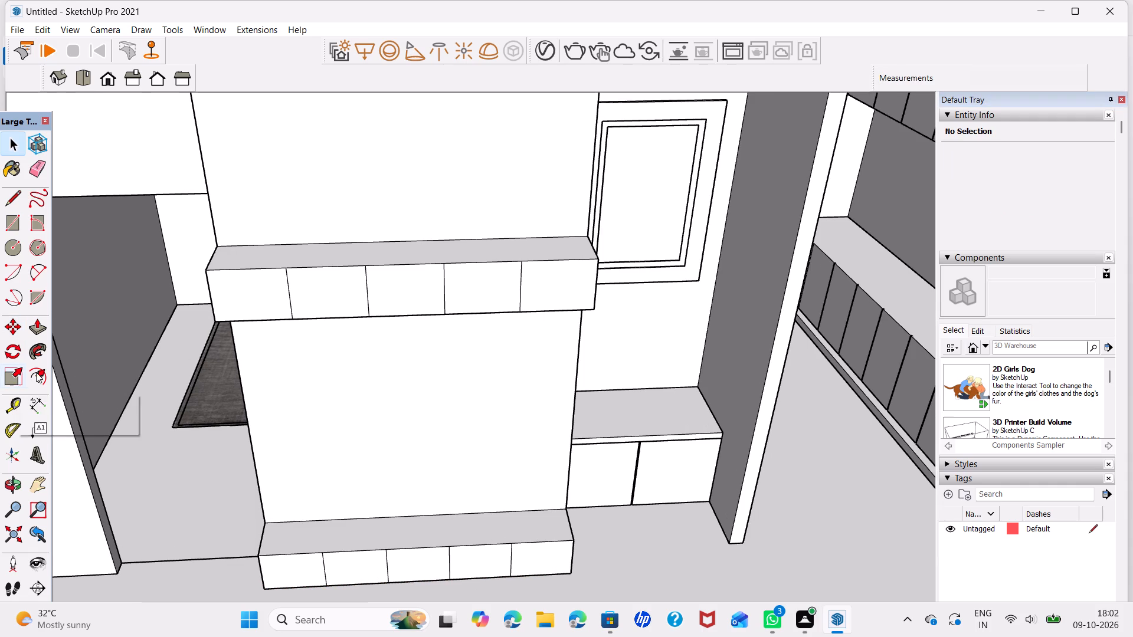
left_click(40, 372)
left_click(234, 295)
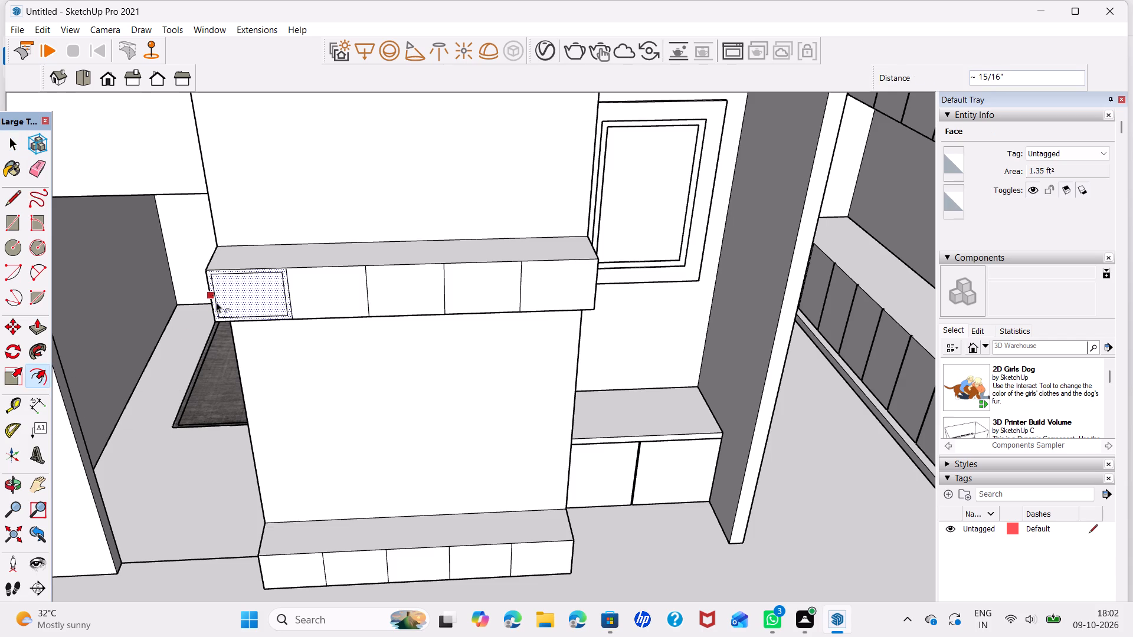
key("0")
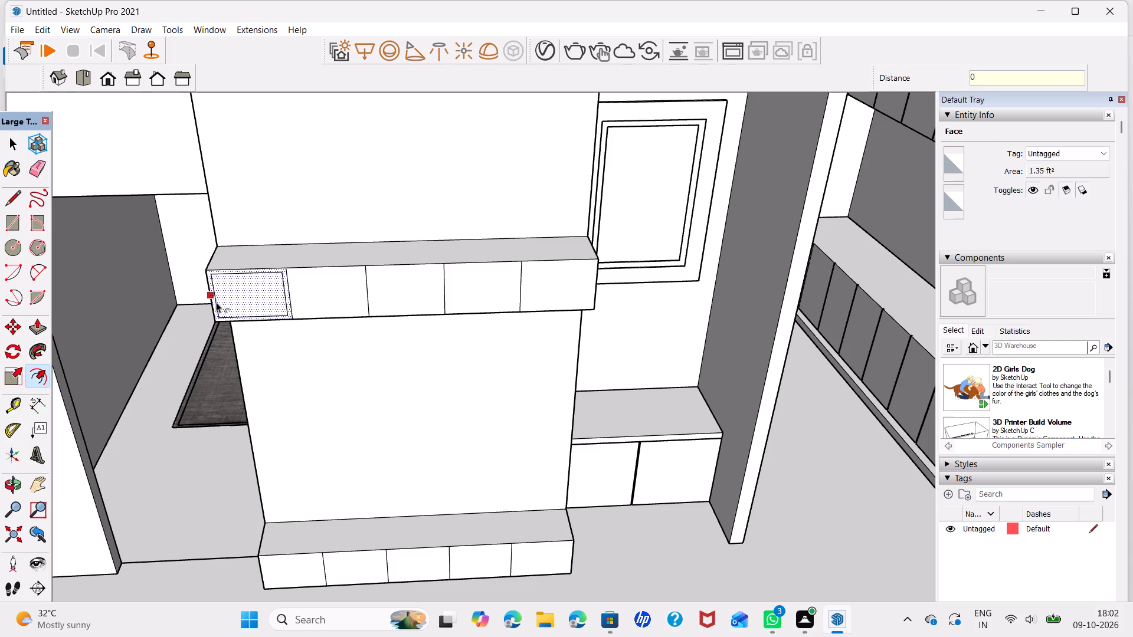
key("BackSpace")
key("1")
key("Return")
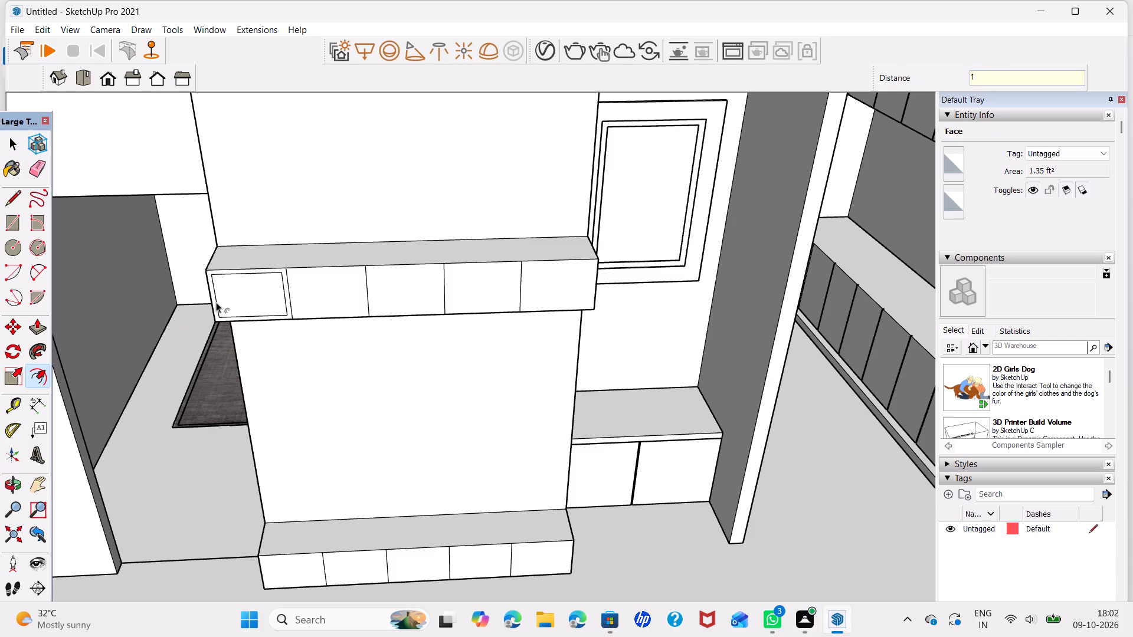
left_click(344, 271)
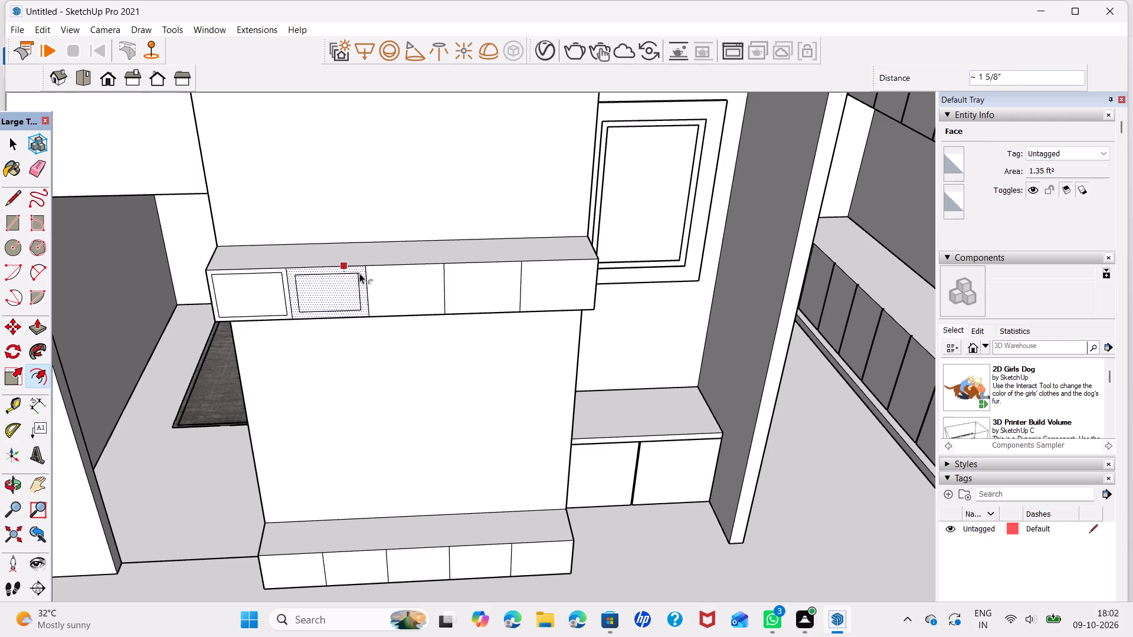
key("1")
key("Return")
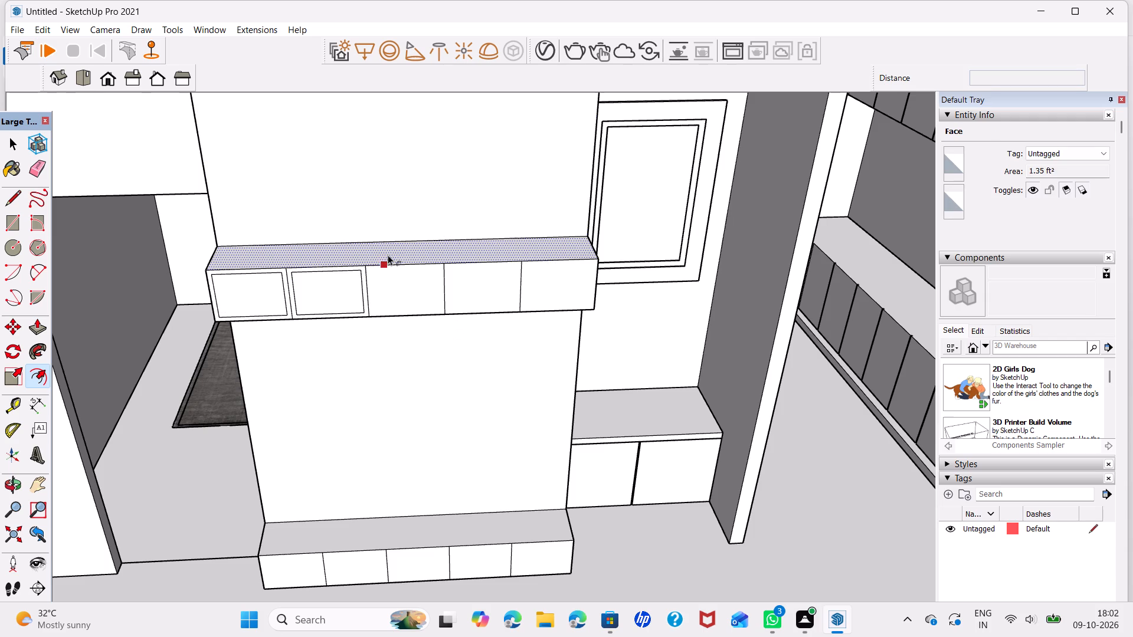
left_click(401, 265)
left_click(406, 266)
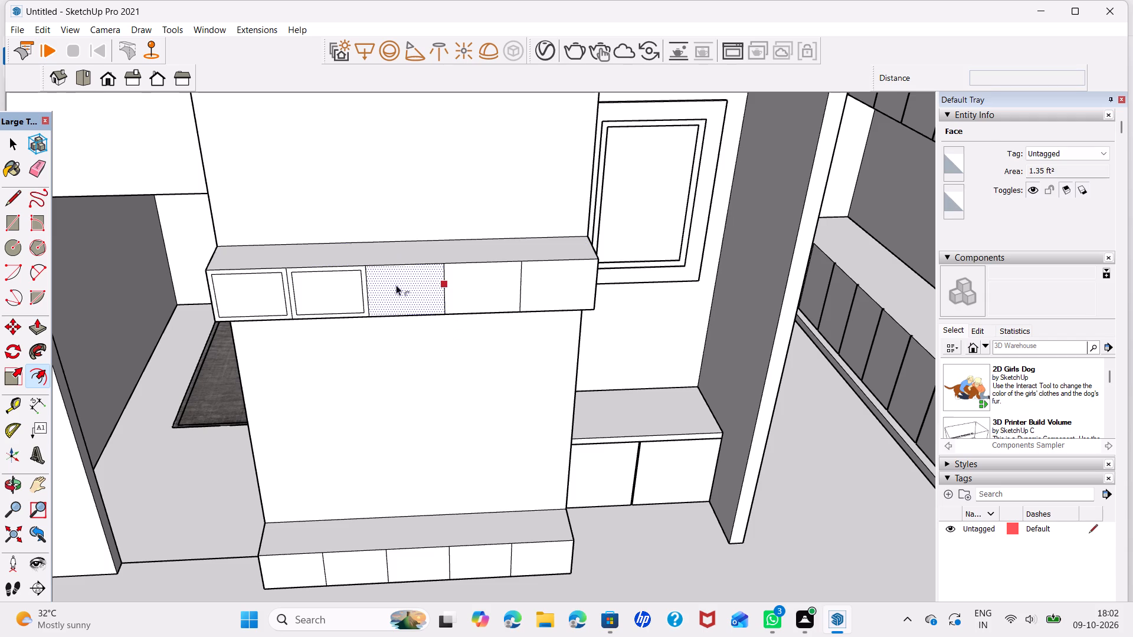
left_click(382, 289)
key("1")
key("Return")
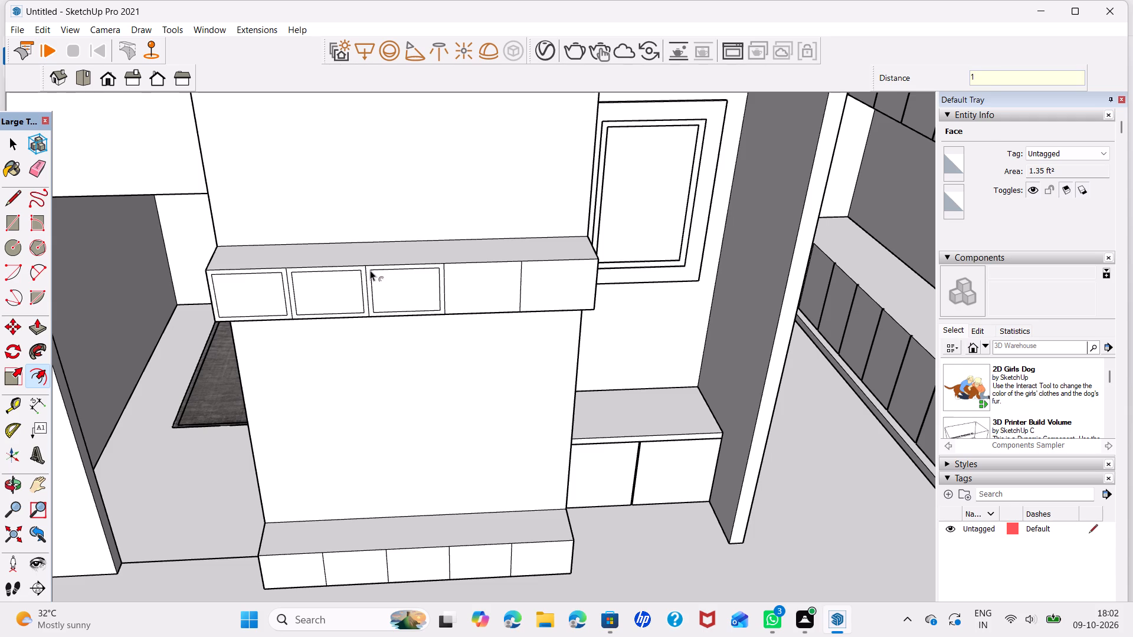
left_click(482, 280)
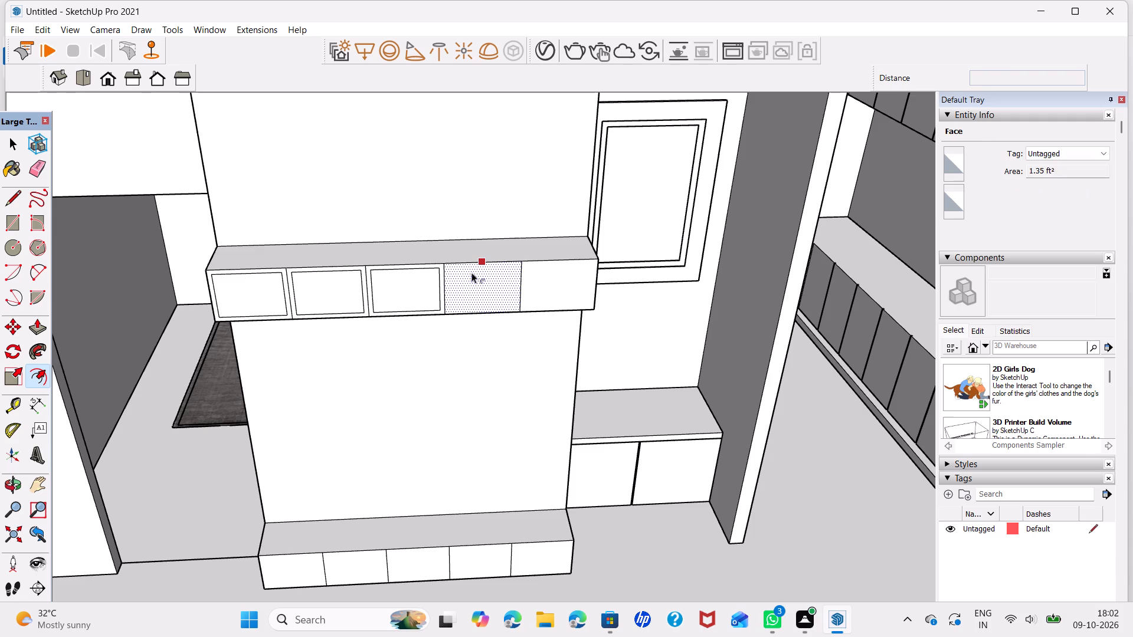
key("1")
key("Return")
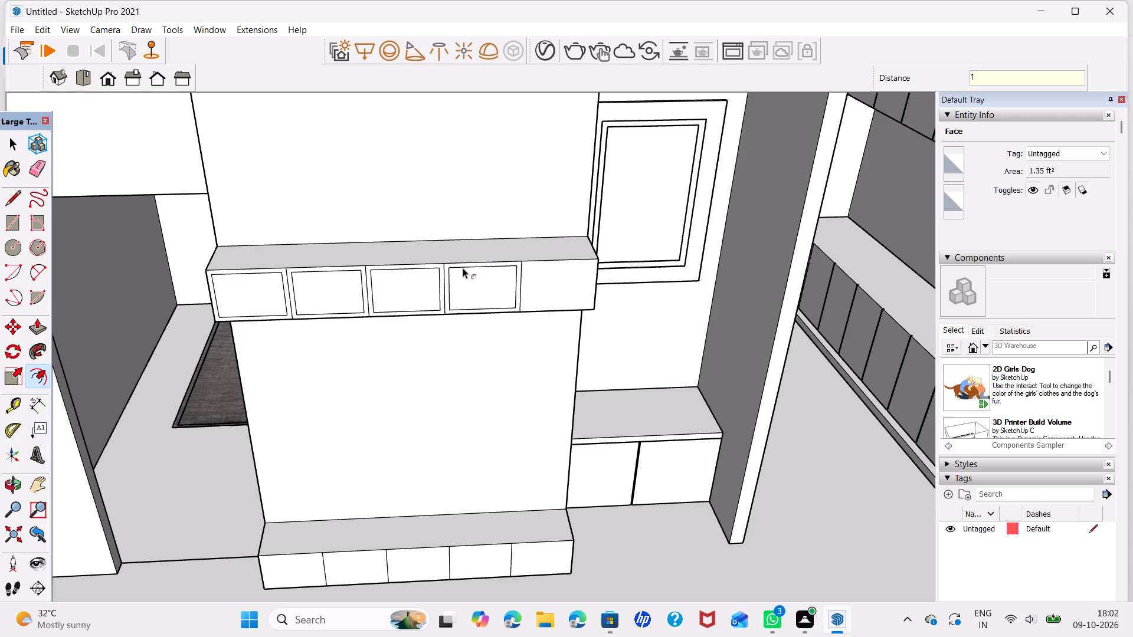
left_click(562, 276)
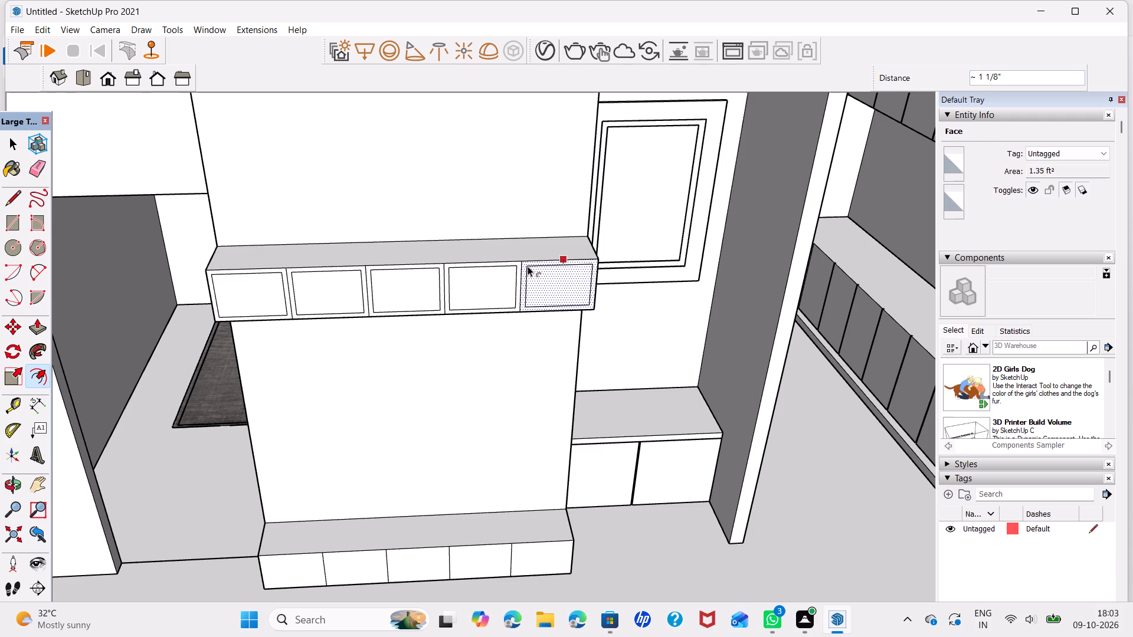
key("1")
key("Return")
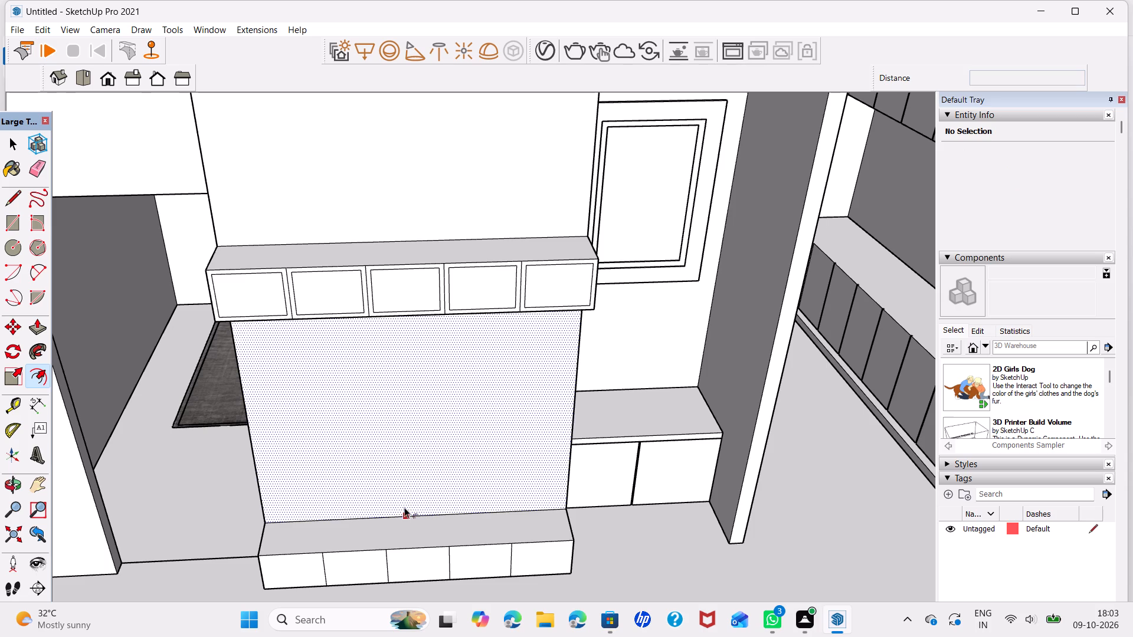
key("space")
Delete the four 1' divider edges between the offset panels on the upper box's front.
left_click(292, 306)
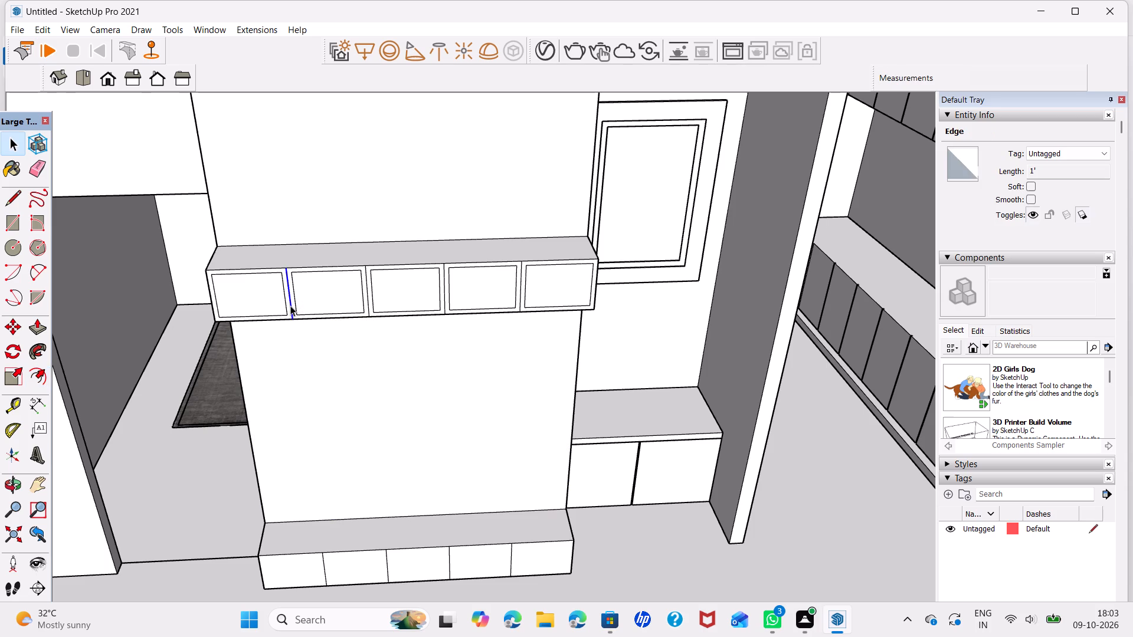
key("Delete")
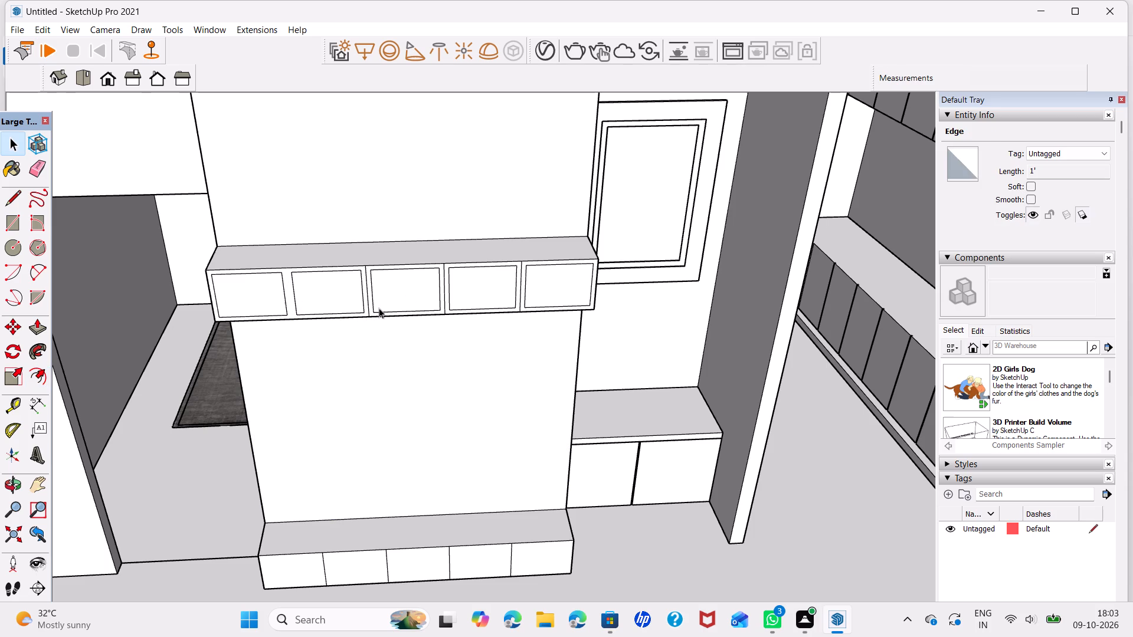
left_click(368, 307)
key("Delete")
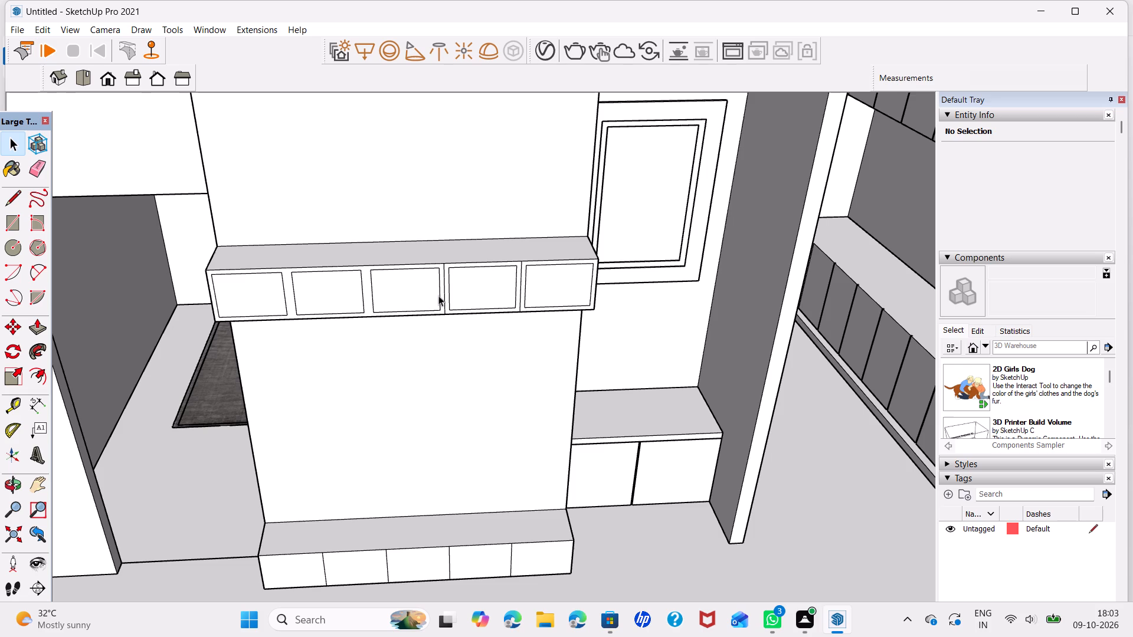
left_click(443, 296)
key("Delete")
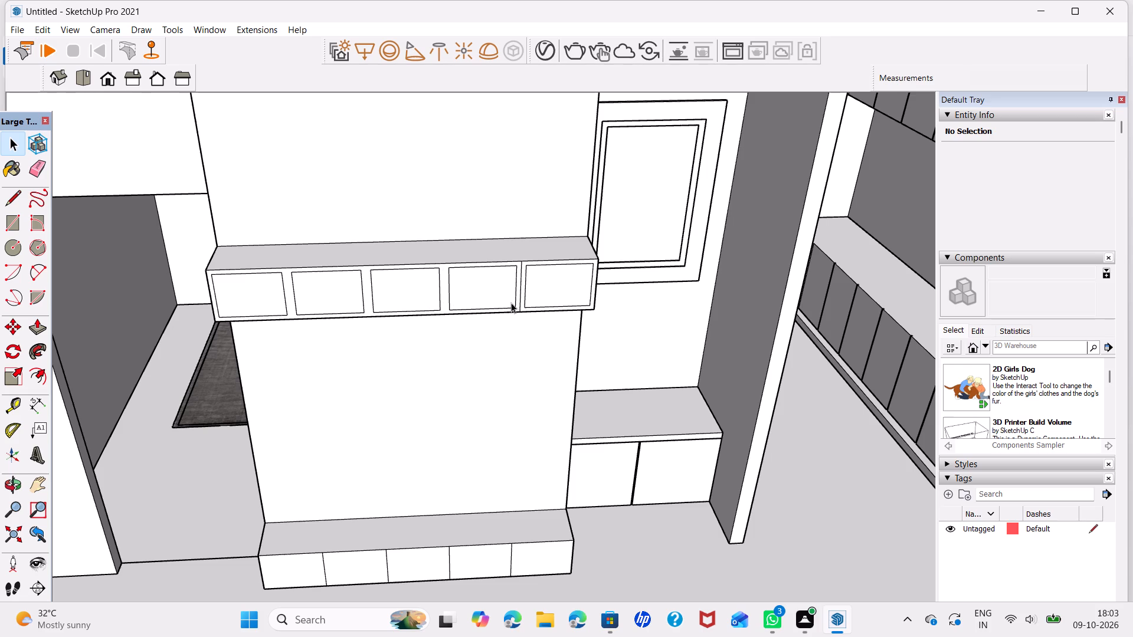
left_click(520, 304)
key("Delete")
Narrow the gap between the upper box's first and second panels by moving both facing edges 0.5" toward each other.
left_click(267, 293)
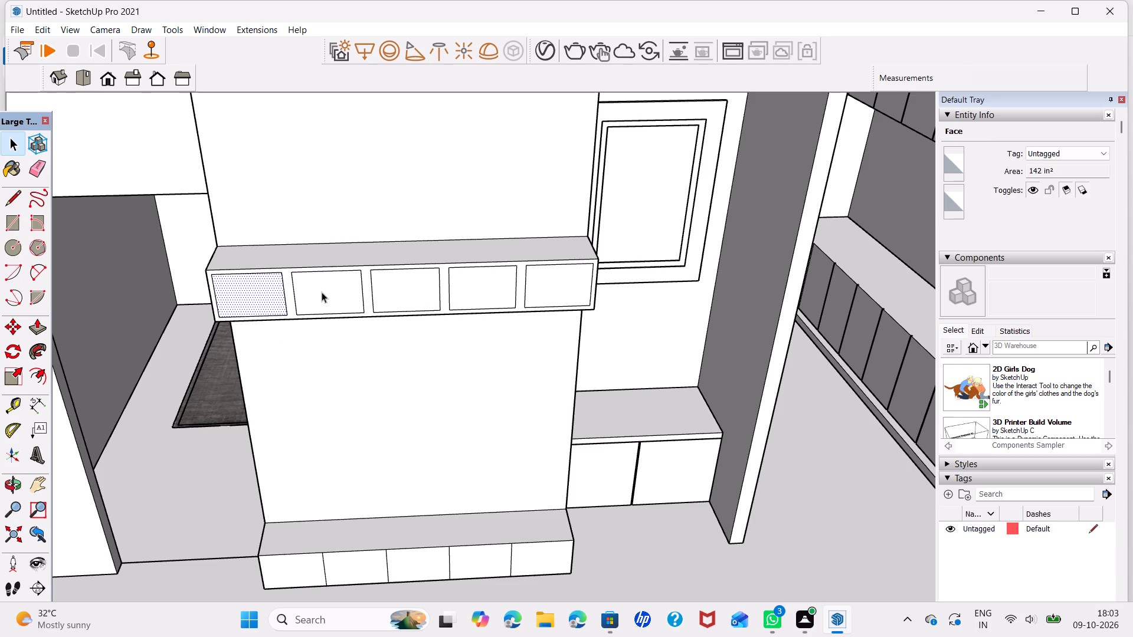
scroll(273, 300, "up", 3)
left_click(289, 294)
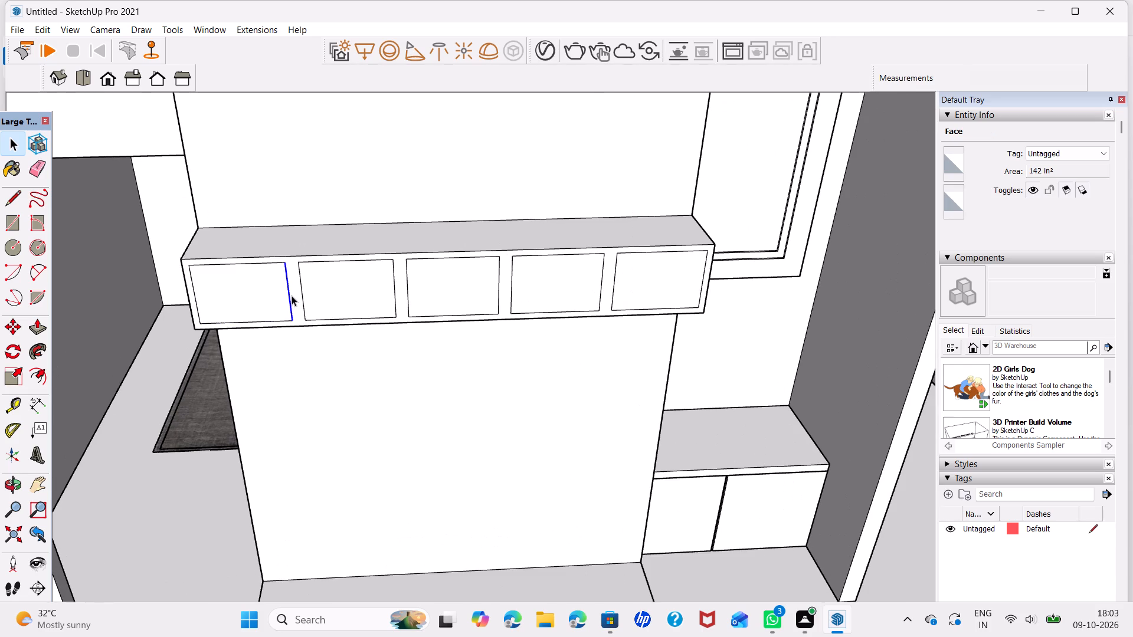
key("m")
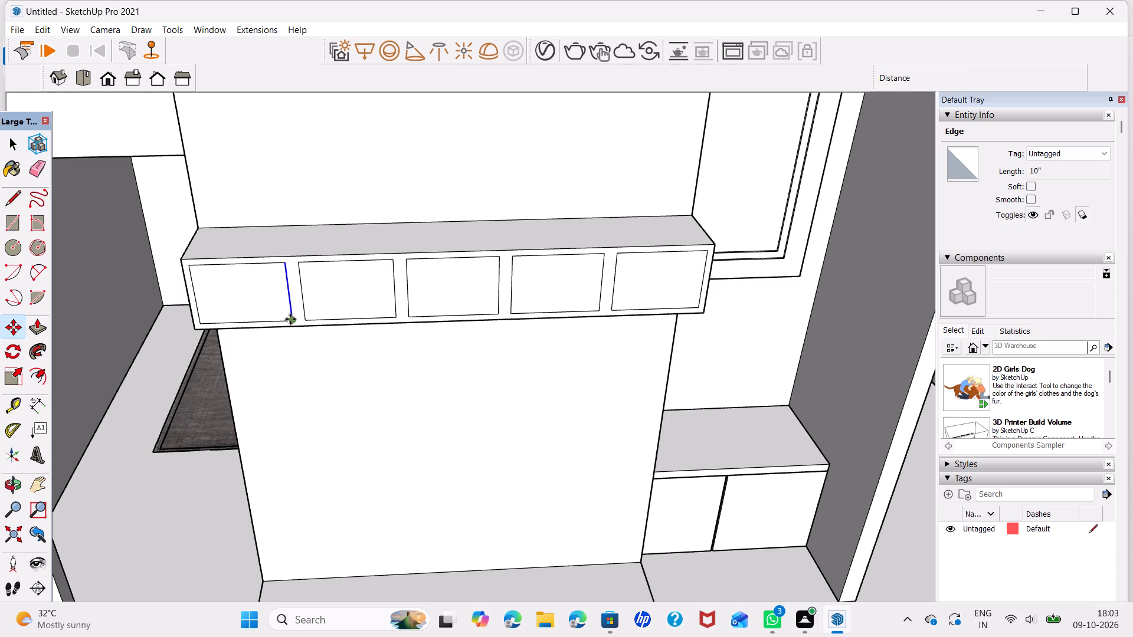
left_click(290, 319)
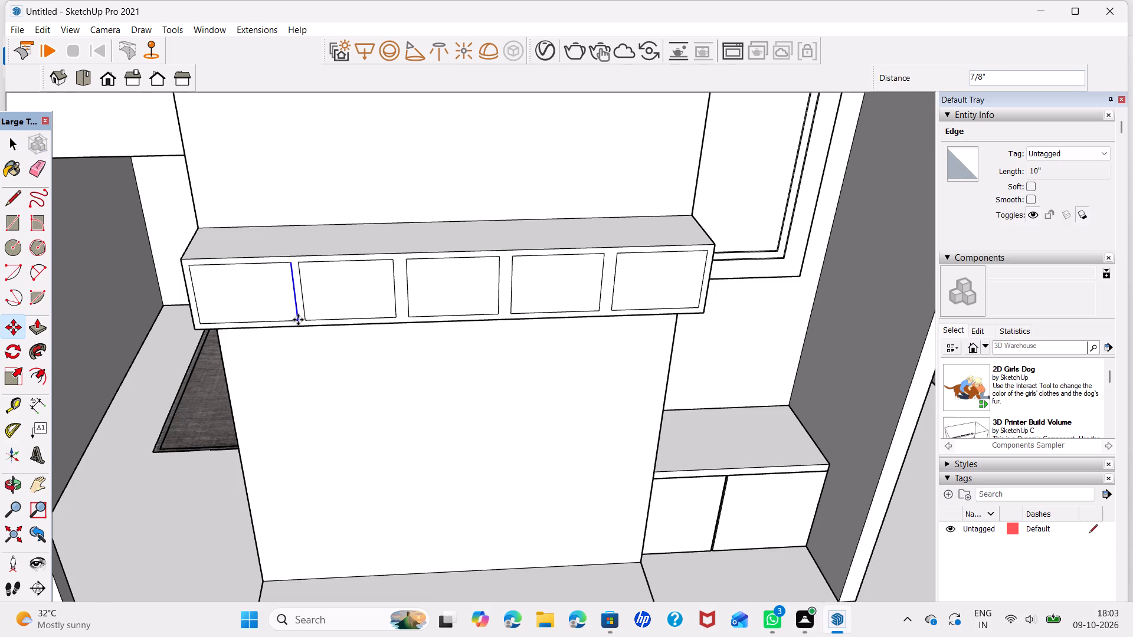
type("0.5")
key("Return")
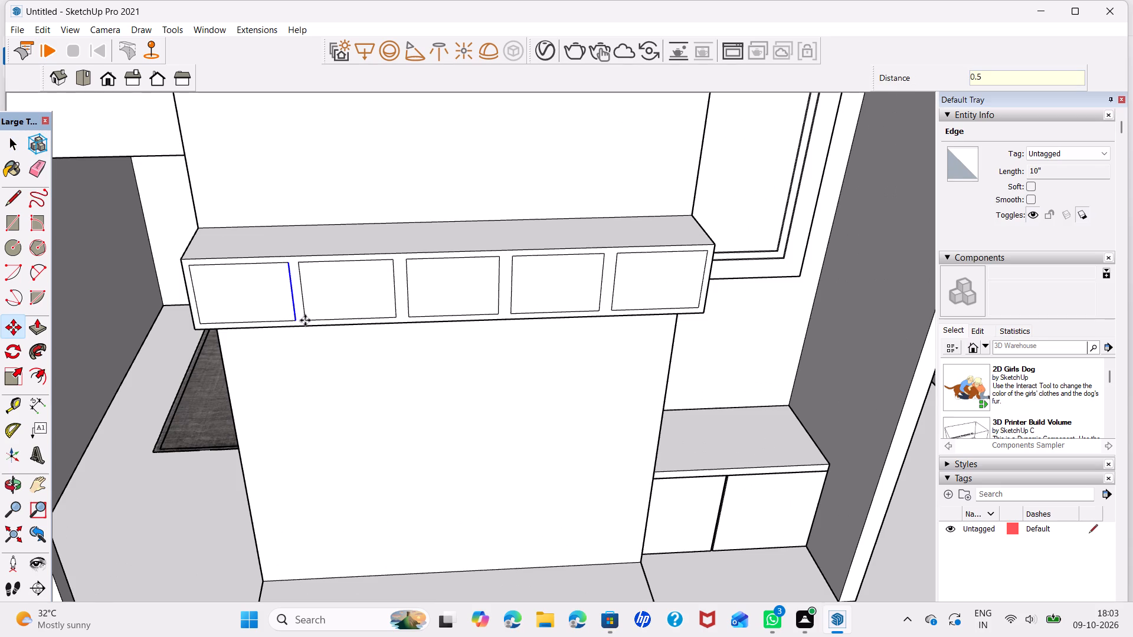
scroll(305, 320, "up", 5)
key("space")
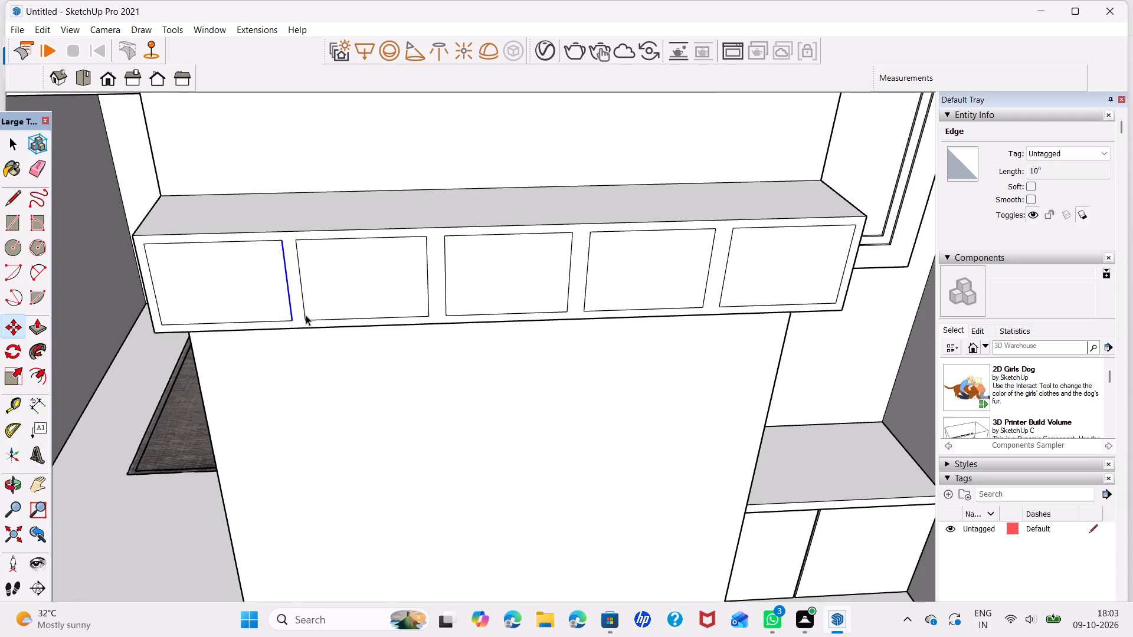
left_click(305, 314)
key("m")
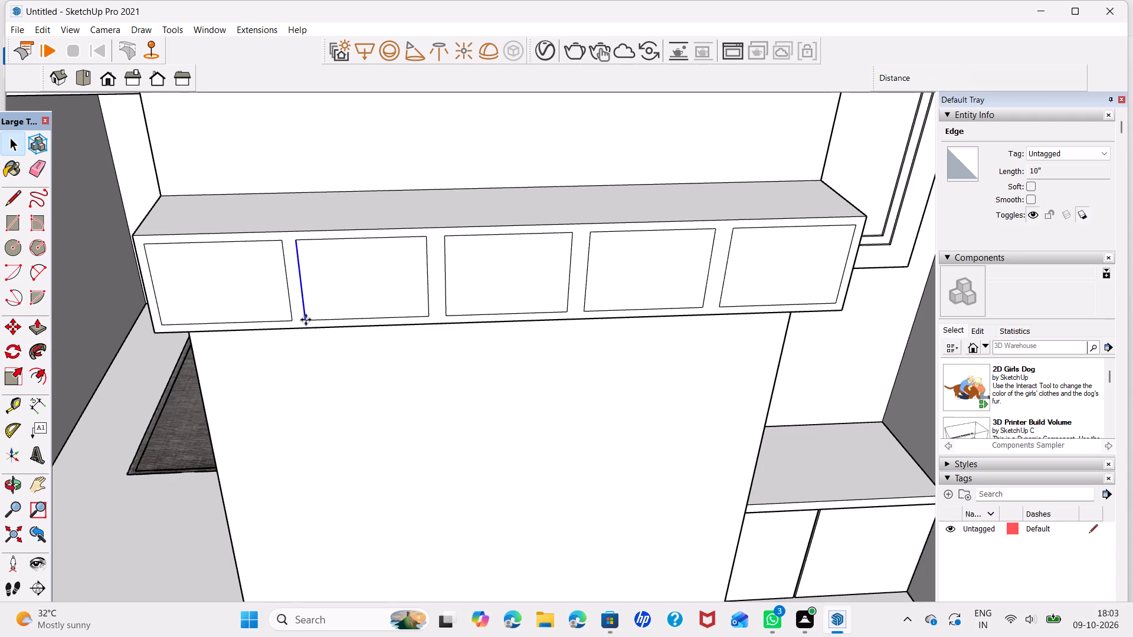
left_click(306, 320)
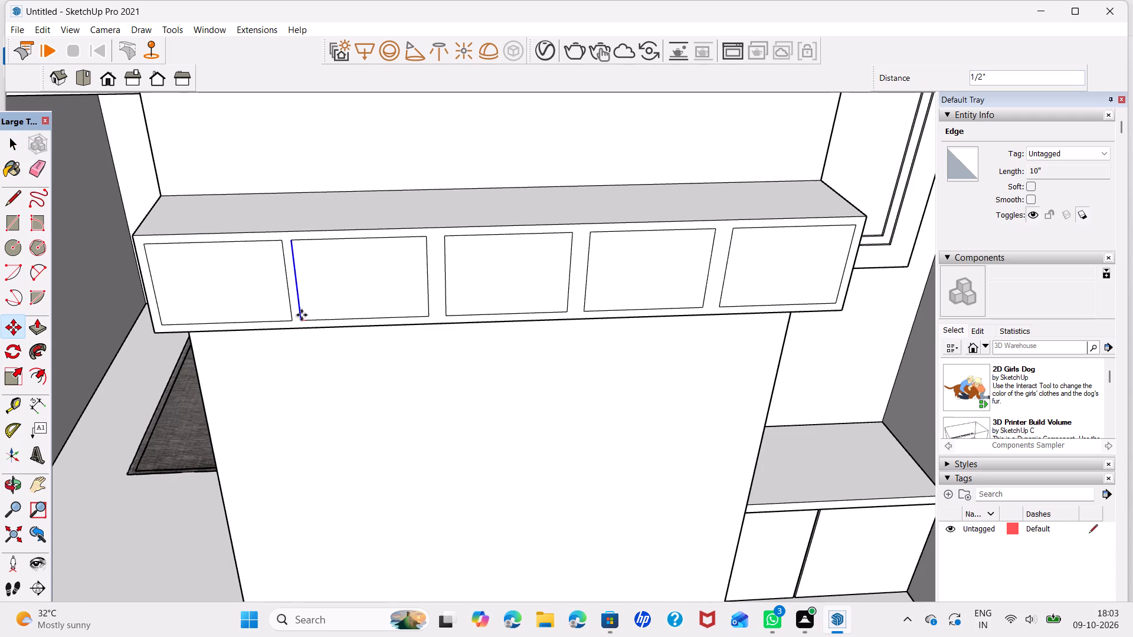
type("0.5")
key("Return")
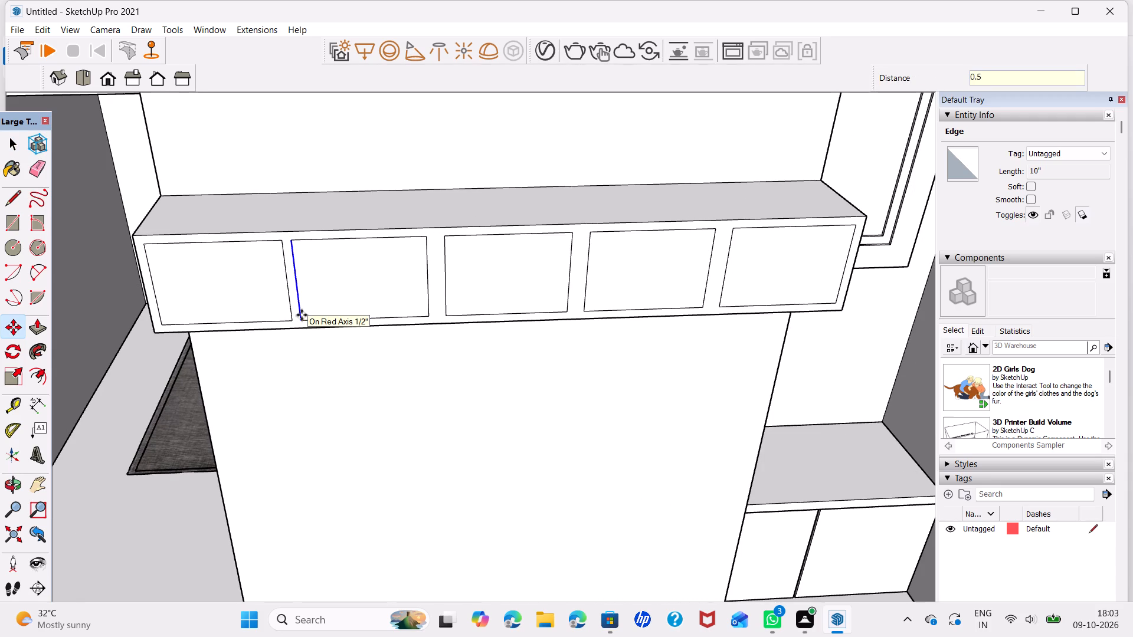
key("space")
Move the facing edges of the upper box's second and third panels 0.5" toward each other.
left_click(426, 306)
key("space")
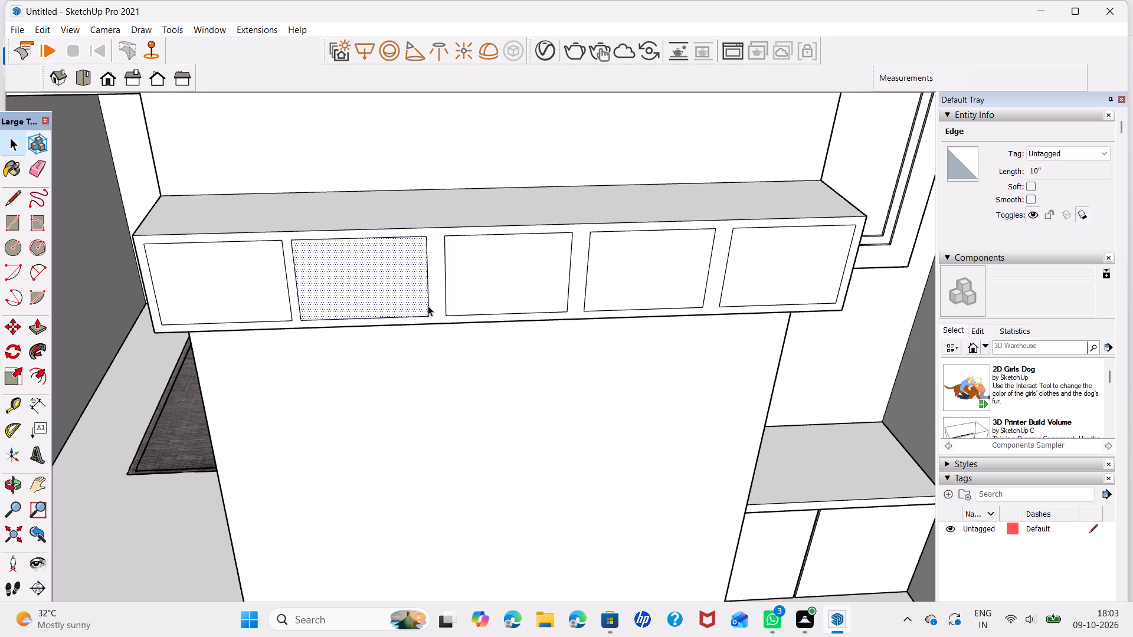
left_click(429, 311)
key("m")
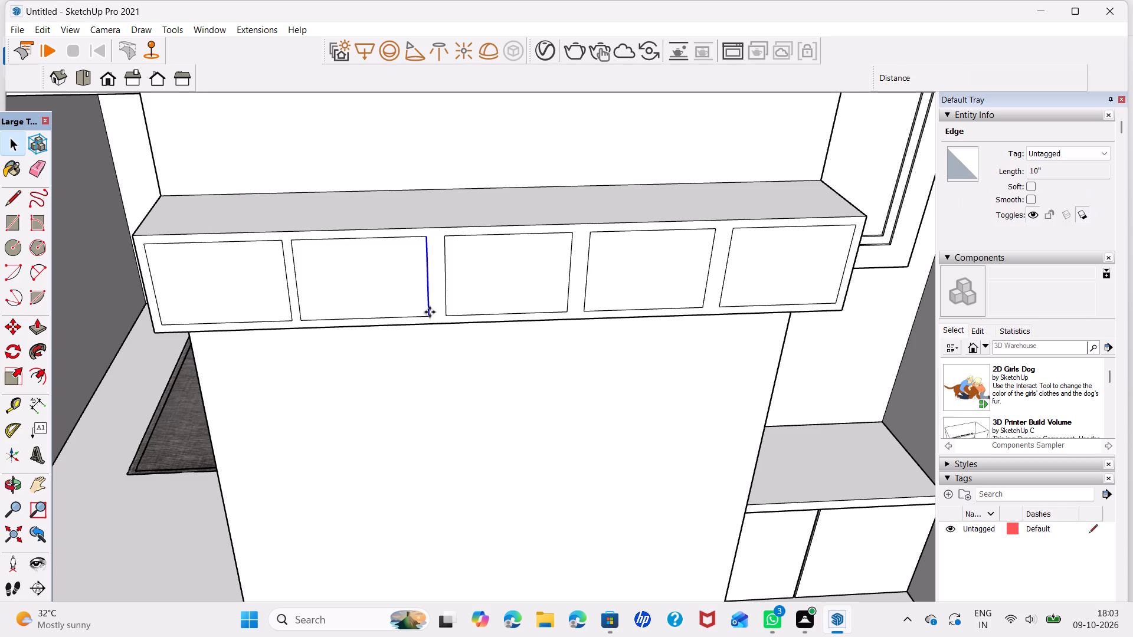
left_click(427, 315)
type("0.5")
key("Return")
key("space")
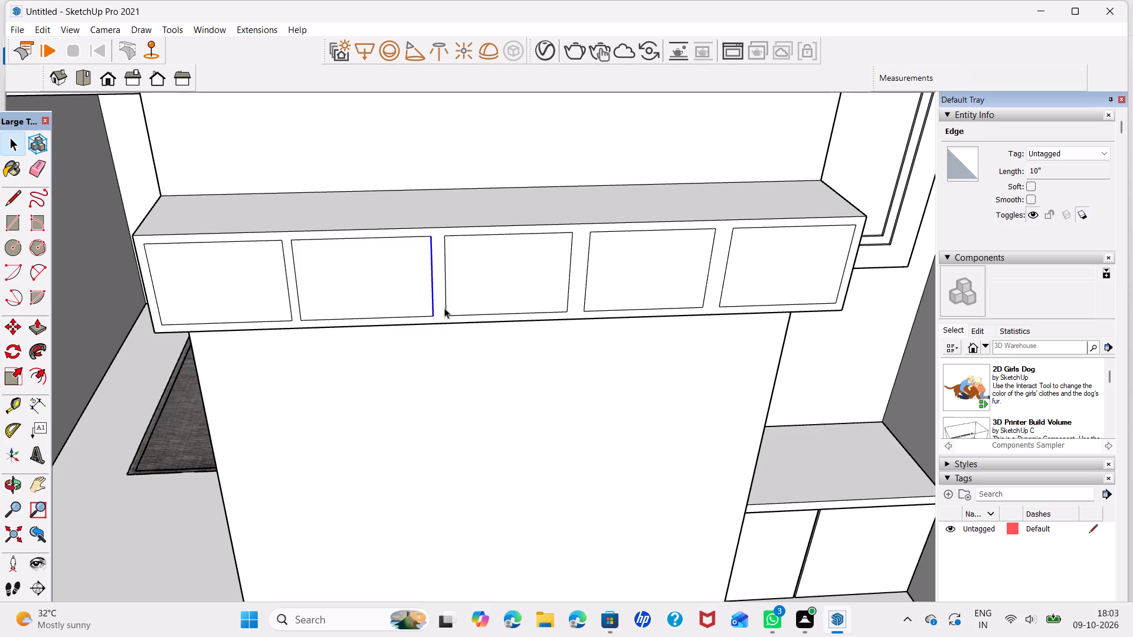
left_click(444, 308)
key("m")
left_click(446, 313)
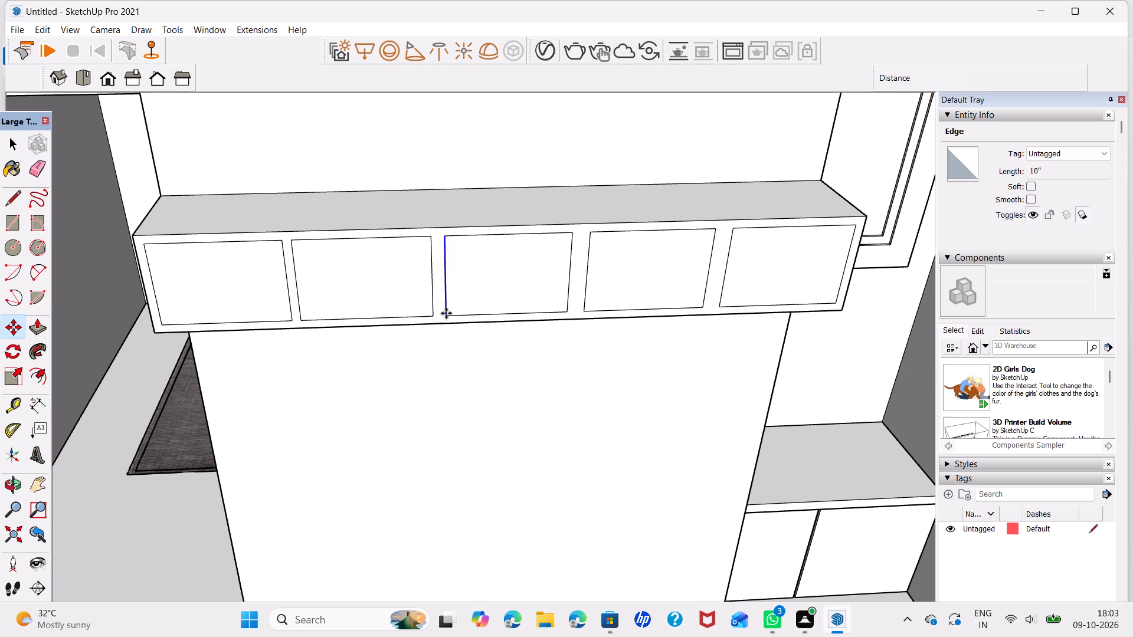
type("0.5")
key("Return")
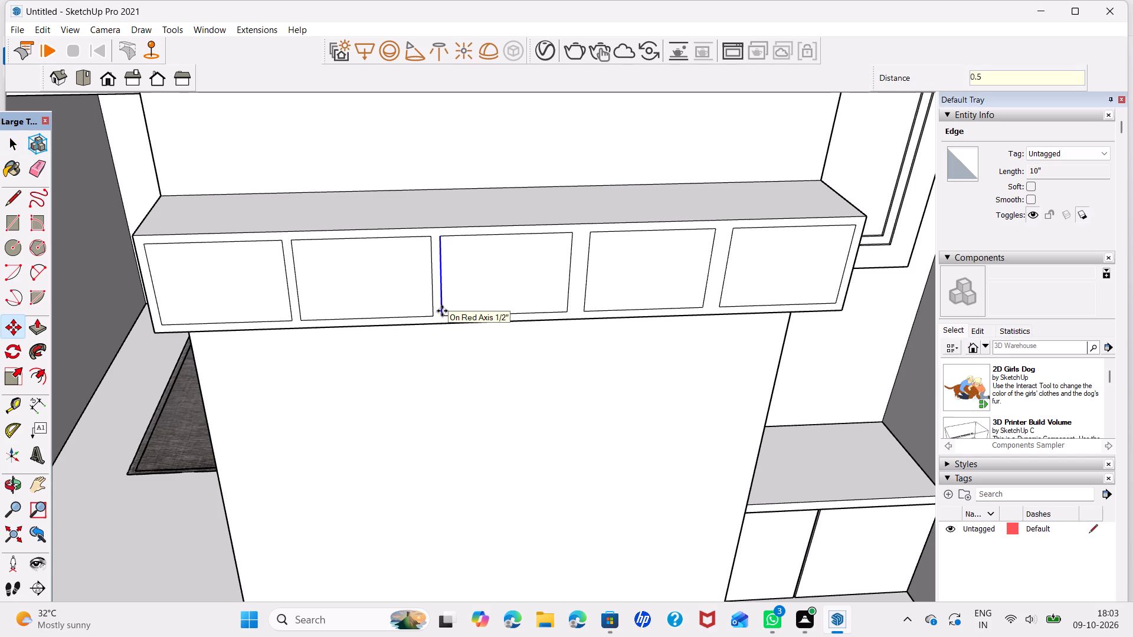
key("Return")
key("Return")
Move the facing edges of the upper box's third and fourth panels 0.5" toward each other.
scroll(559, 304, "up", 1)
key("space")
left_click(567, 308)
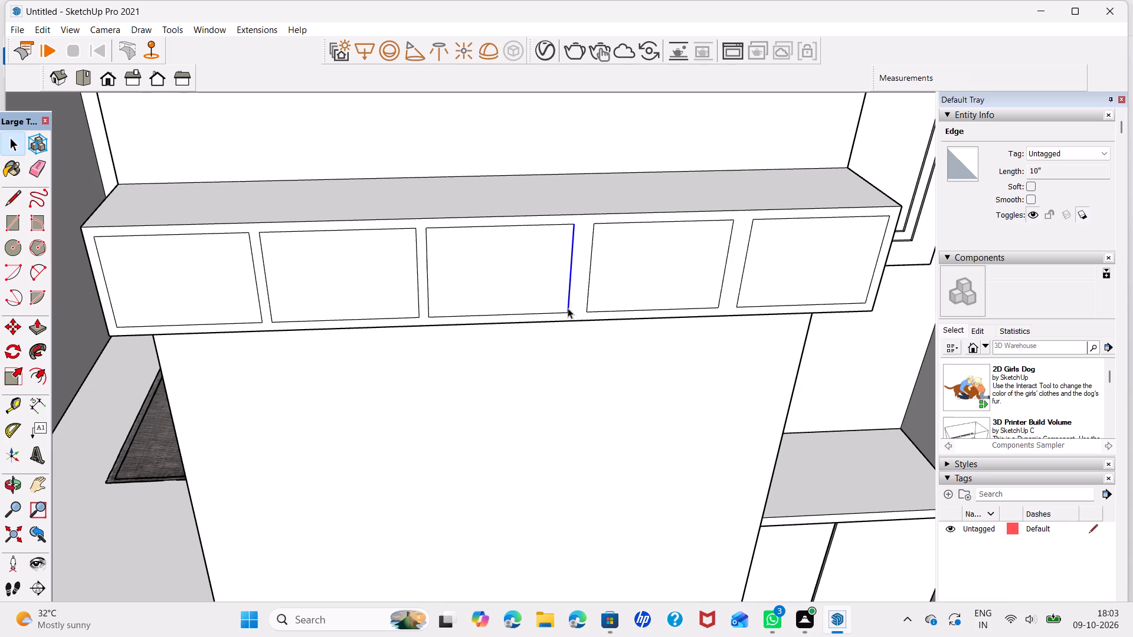
key("m")
left_click(566, 311)
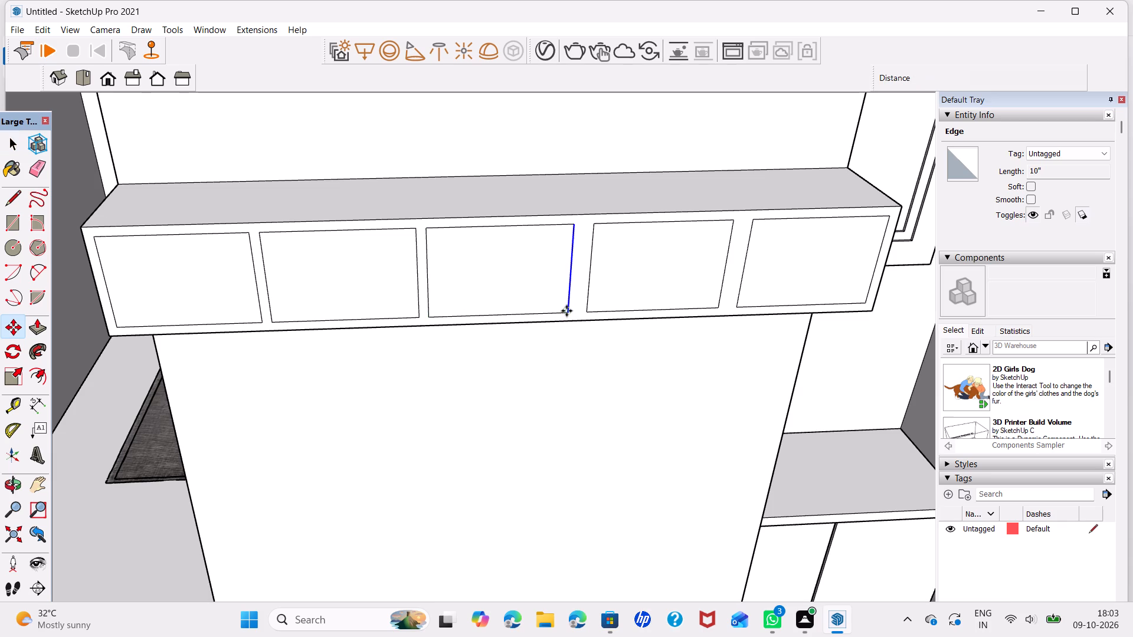
type("0.5")
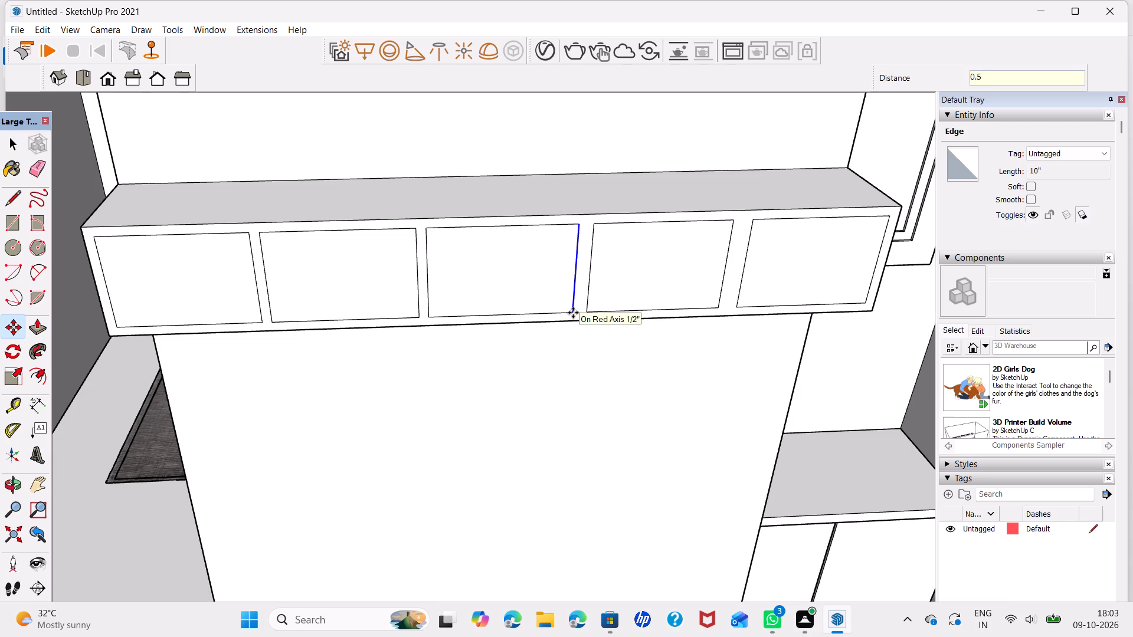
key("Return")
key("space")
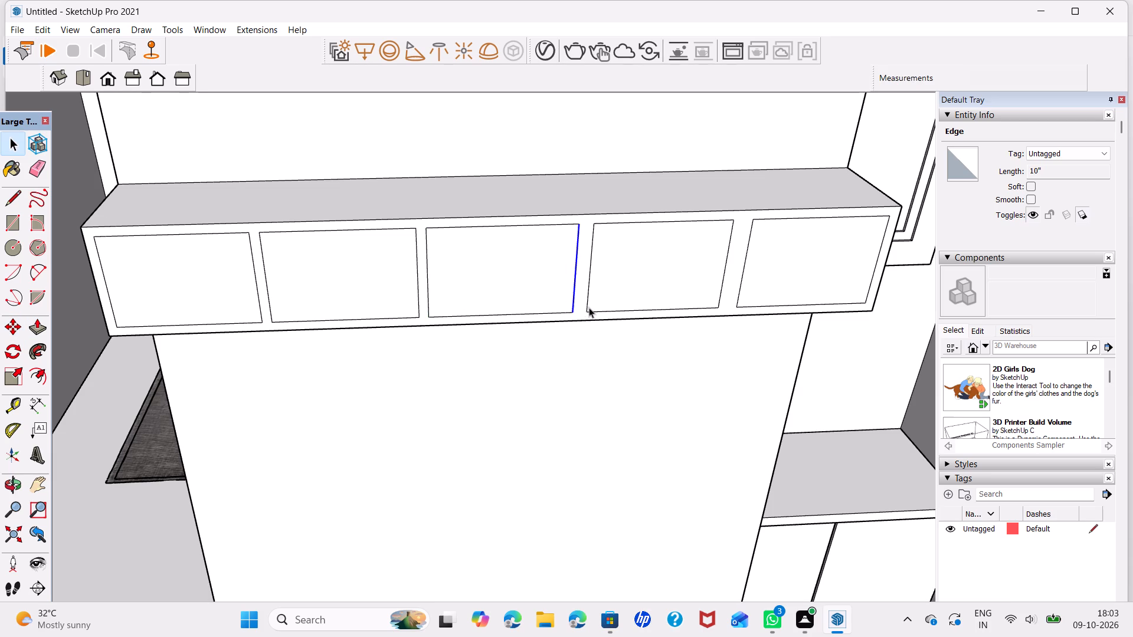
left_click(588, 307)
key("m")
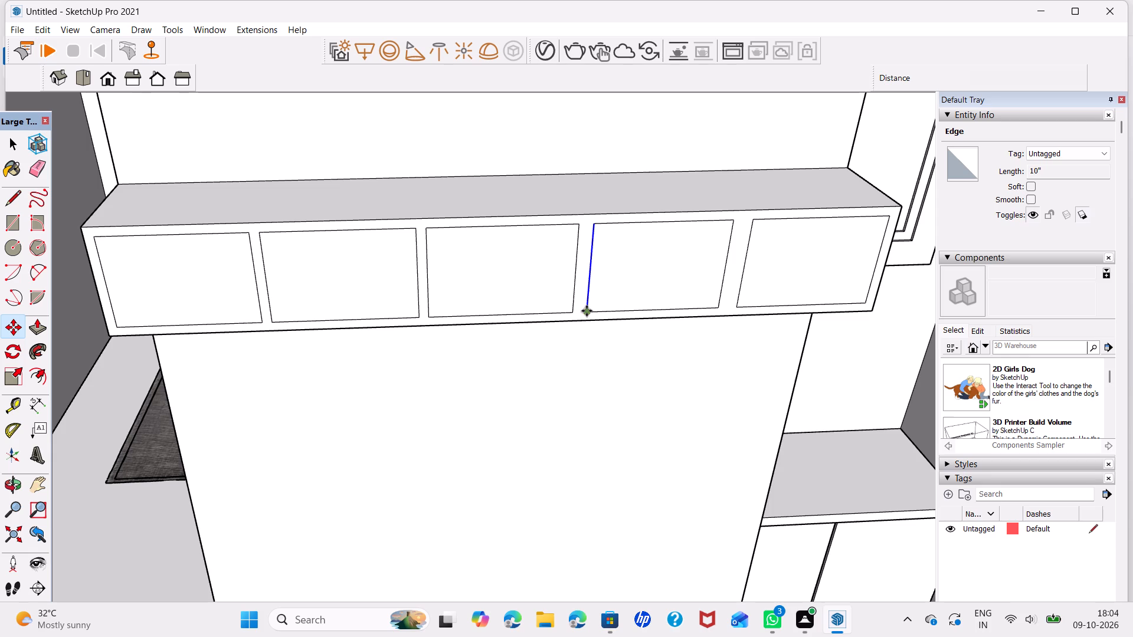
left_click(587, 311)
type("0.5")
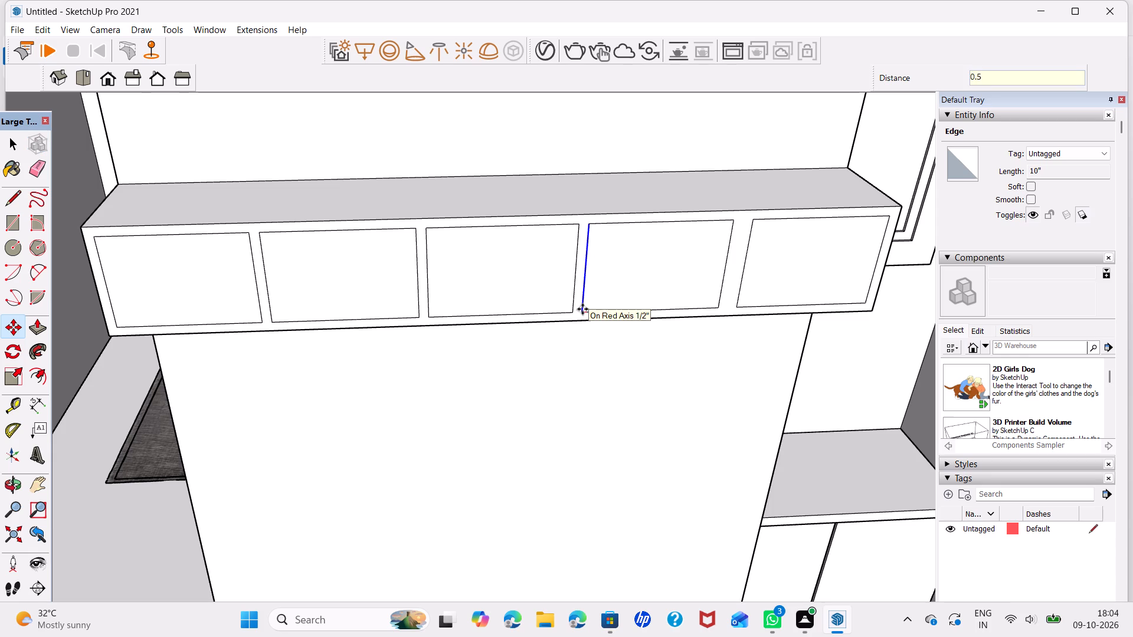
key("Return")
key("space")
Move the facing edges of the upper box's fourth and fifth panels 0.5" toward each other.
scroll(719, 305, "up", 1)
left_click(719, 305)
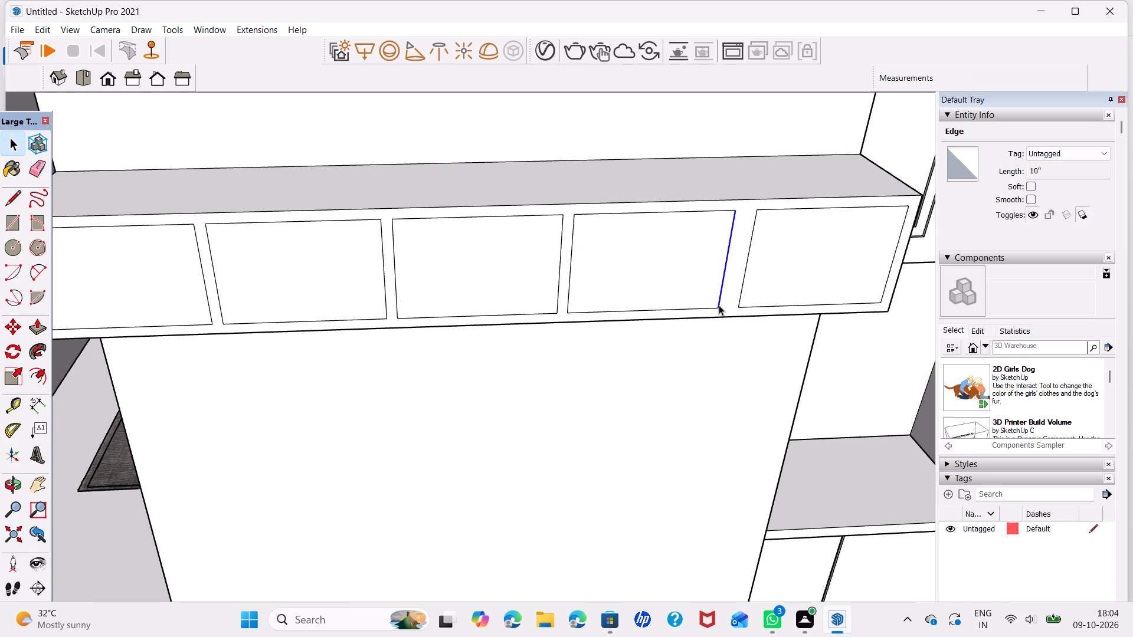
key("m")
left_click(719, 304)
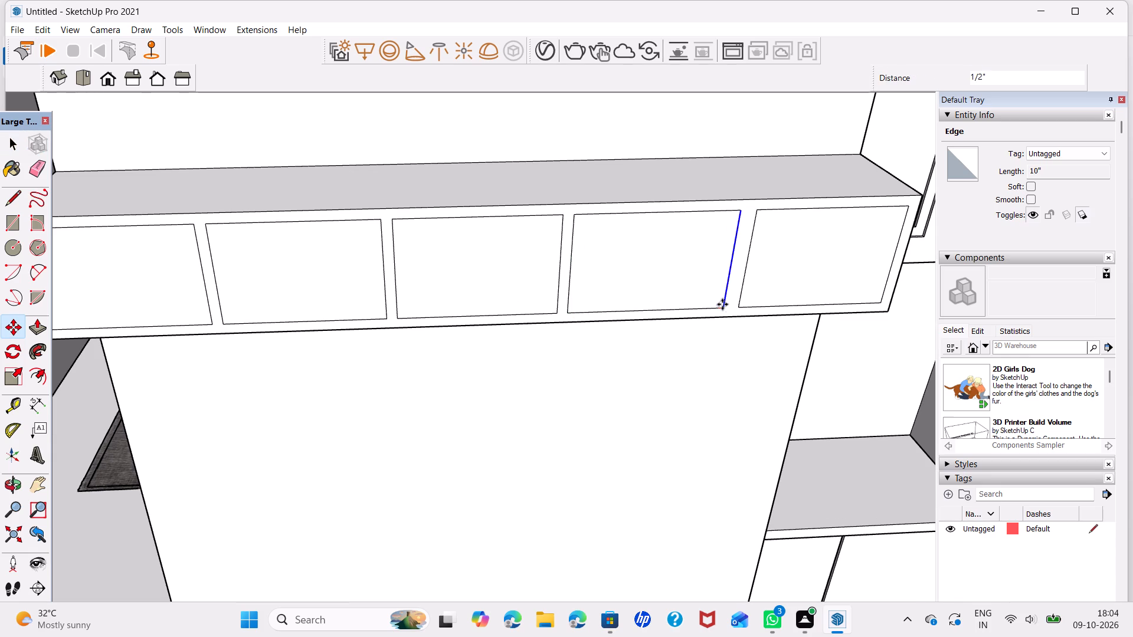
type("0.5")
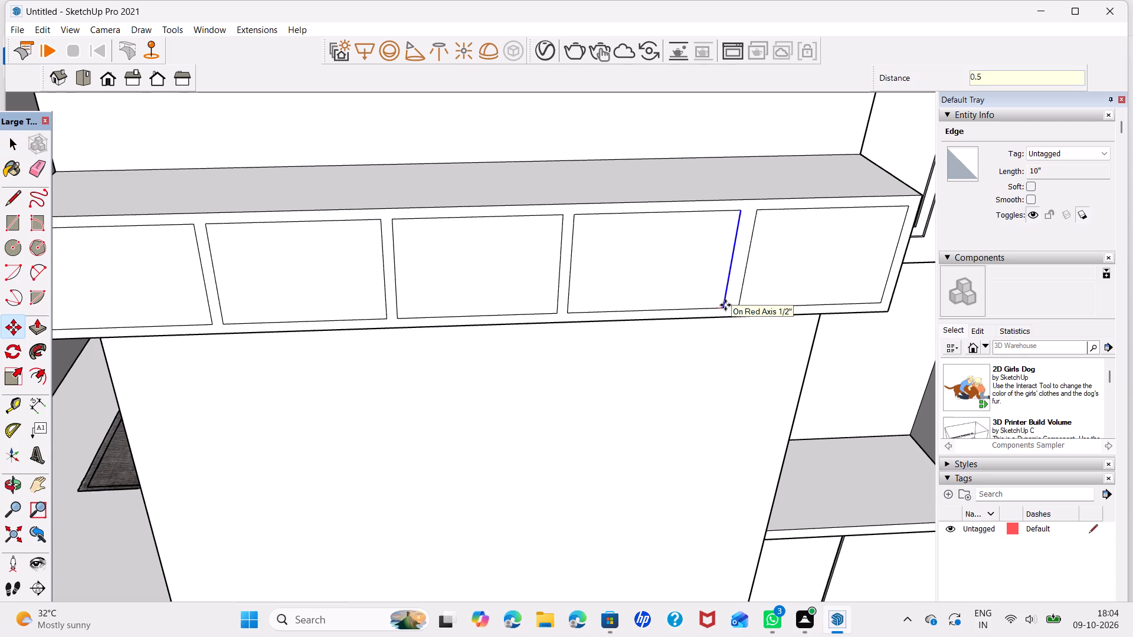
key("Return")
key("space")
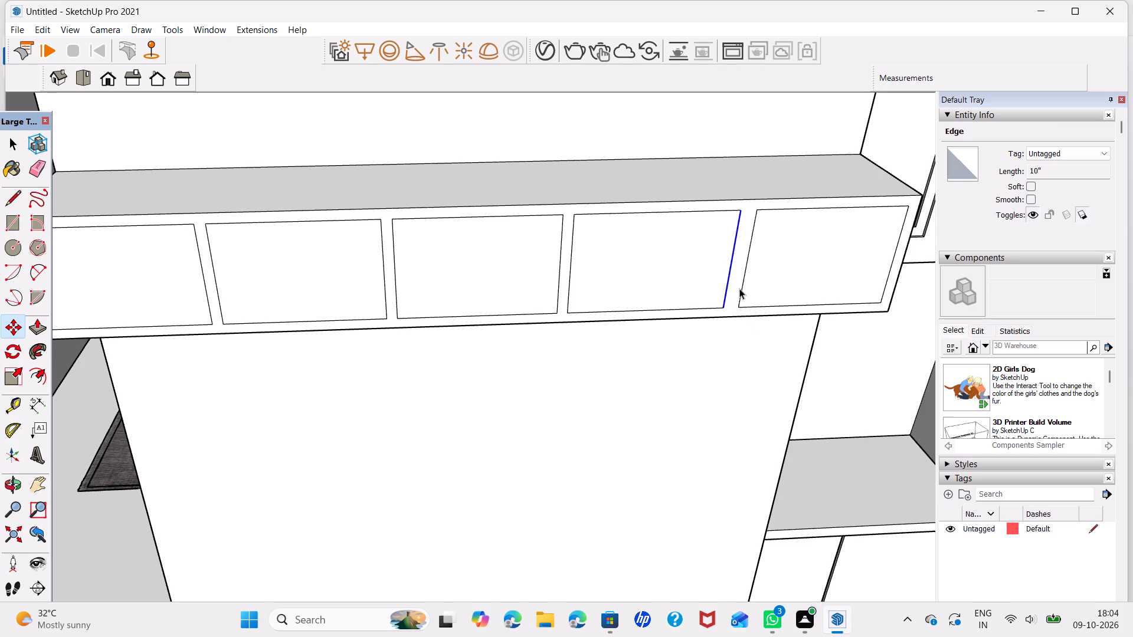
left_click(739, 288)
left_click(741, 302)
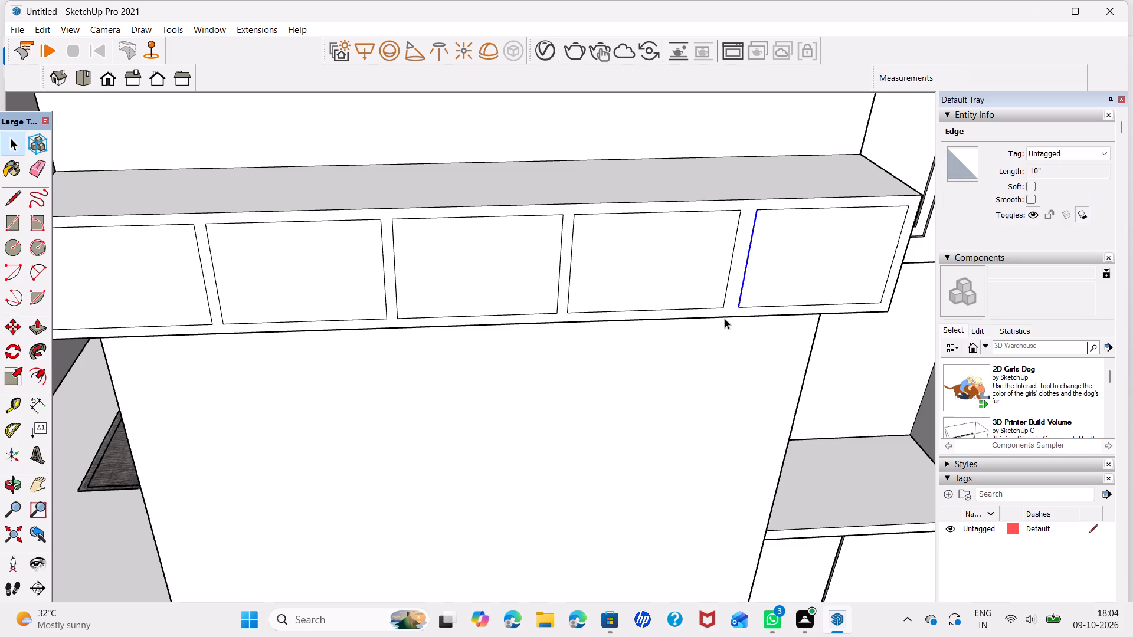
key("m")
left_click(740, 303)
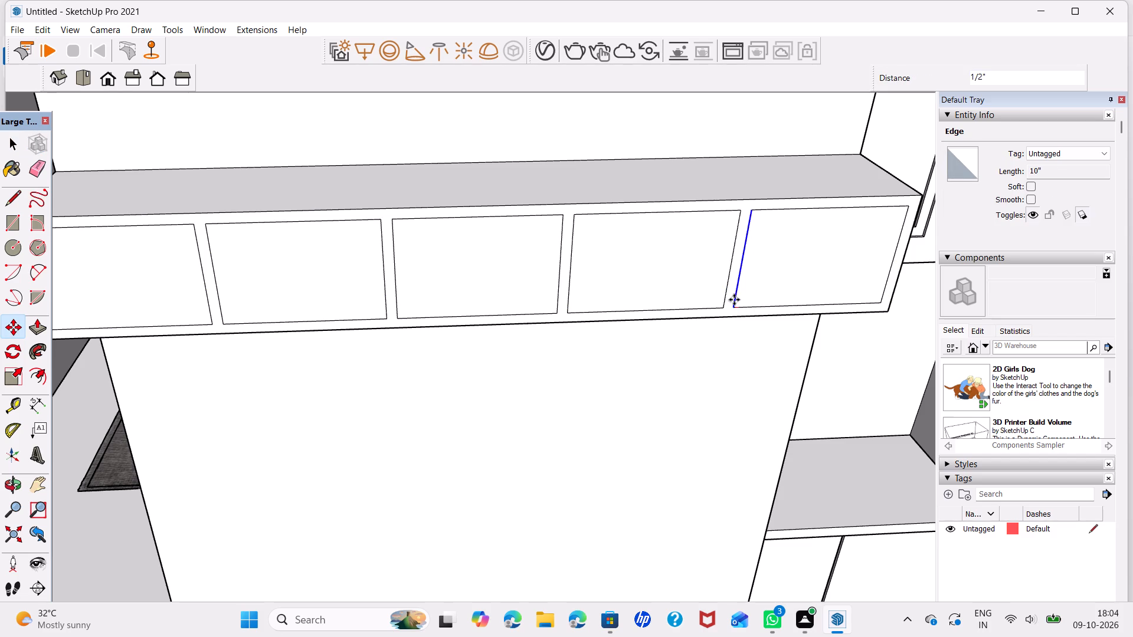
type("0.5")
key("Return")
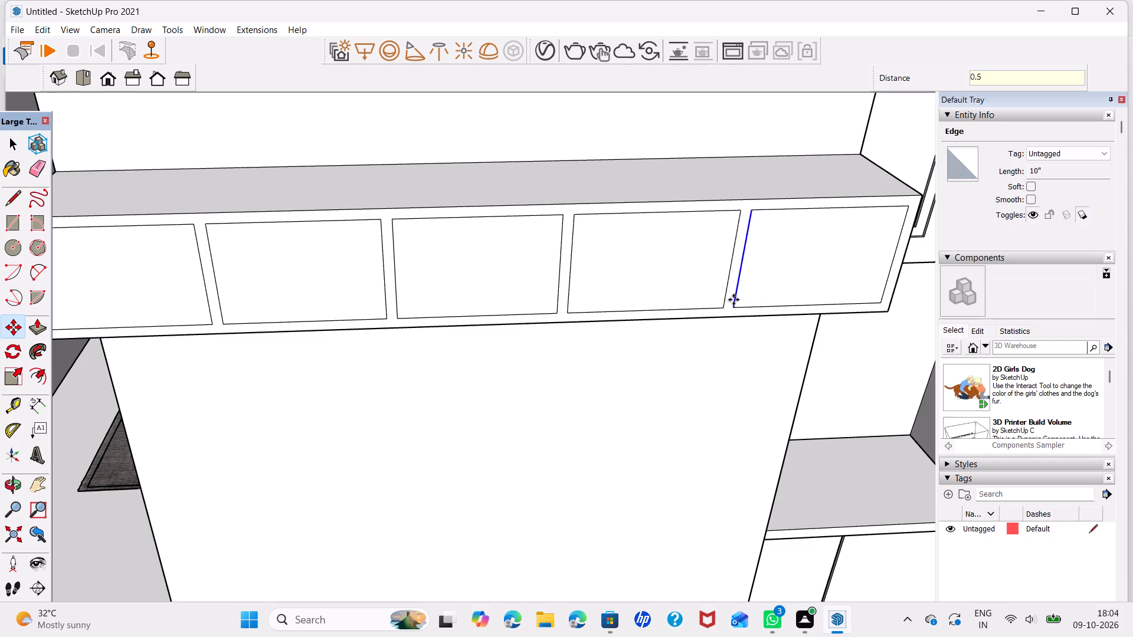
key("space")
Push the upper box's five front panels 1' inward to form open compartments.
left_click(106, 297)
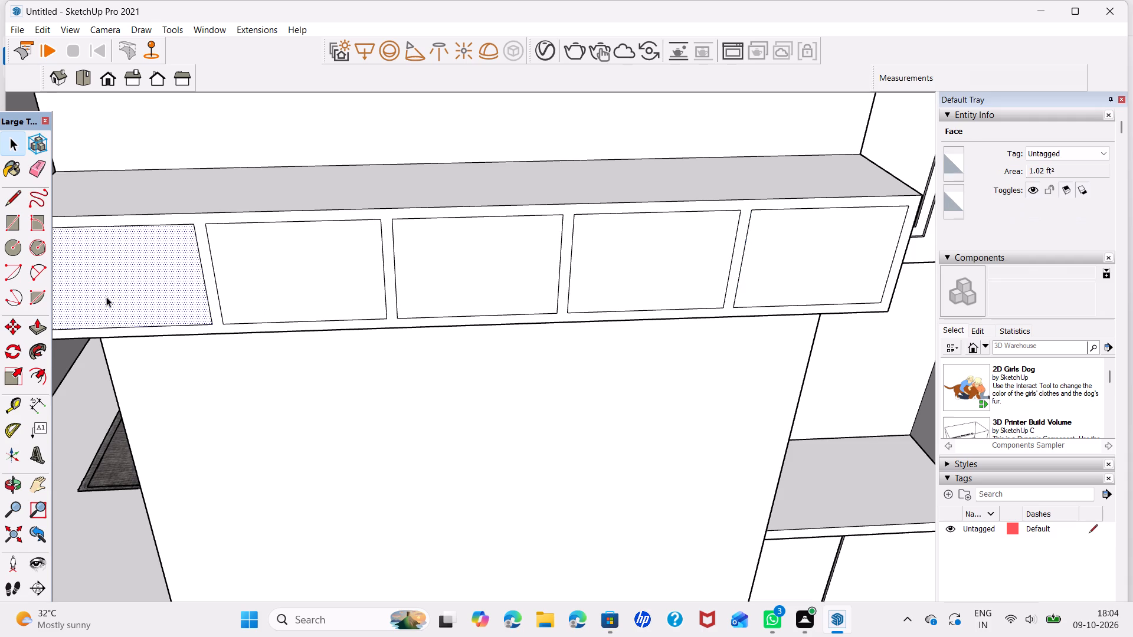
key("p")
left_click(106, 297)
type("1'")
key("Return")
double_click(320, 284)
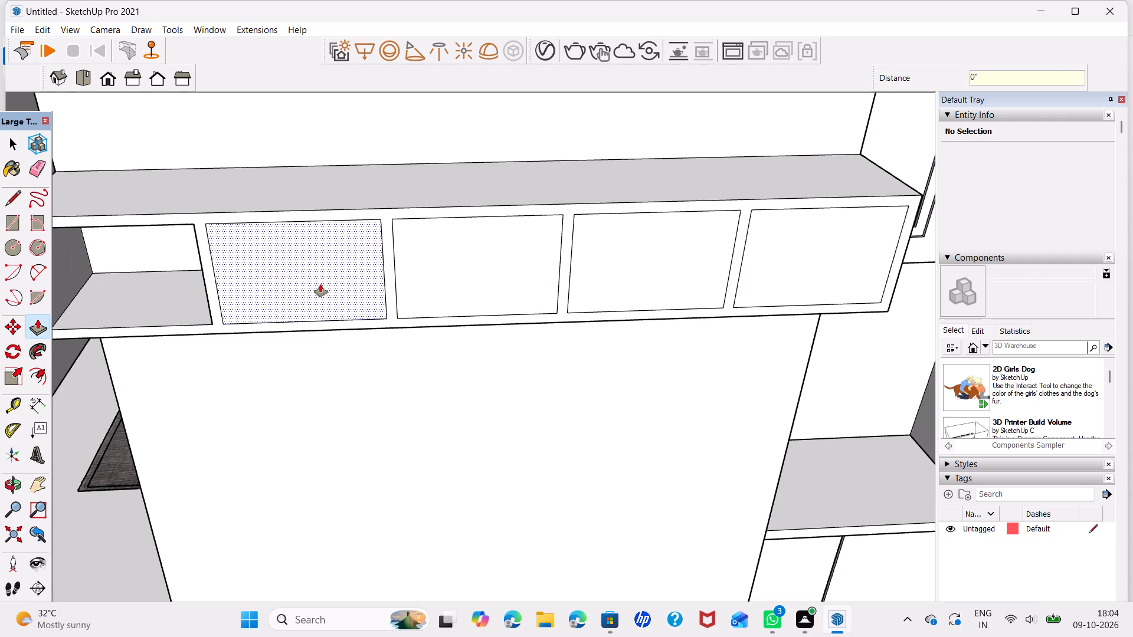
double_click(478, 262)
double_click(617, 256)
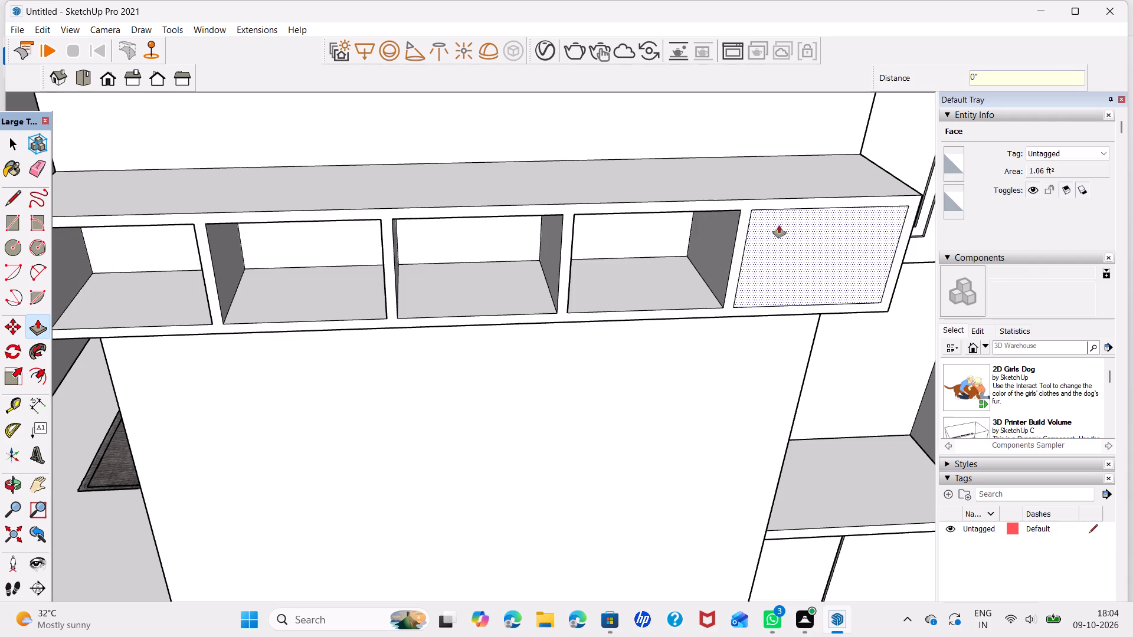
double_click(779, 225)
Examine the wall unit and the whole house layout with its rooms and furnishings from above and from several sides.
scroll(398, 290, "down", 4)
scroll(427, 374, "down", 1)
middle_click_drag(427, 374, 429, 312)
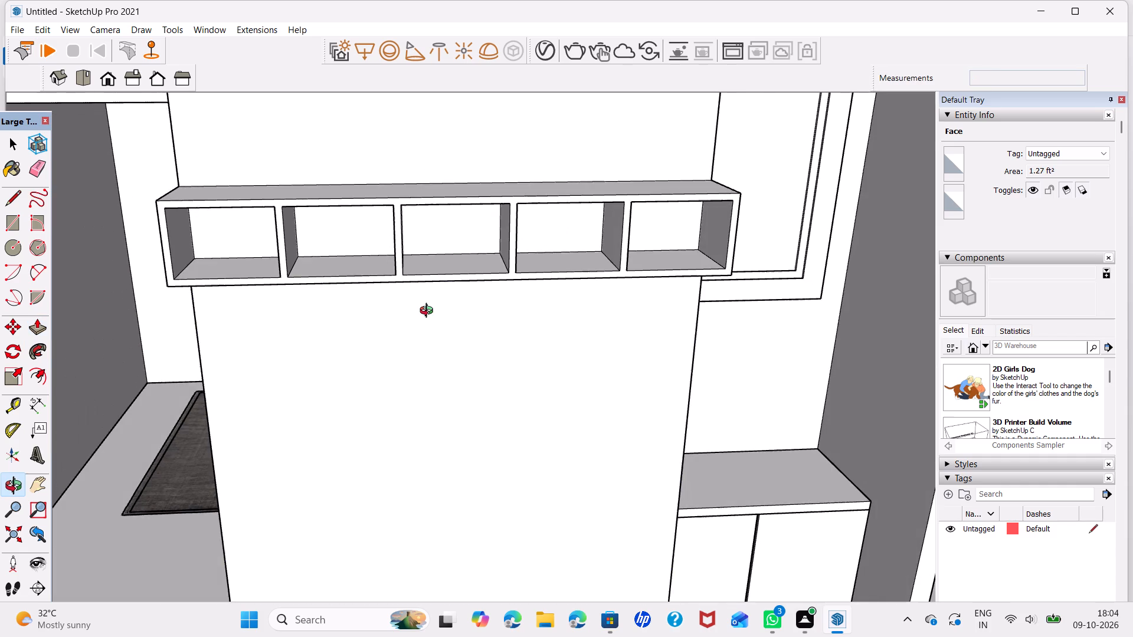
middle_click_drag(429, 312, 428, 243)
scroll(437, 285, "down", 2)
middle_click_drag(444, 377, 440, 313, "shift")
scroll(457, 418, "down", 2)
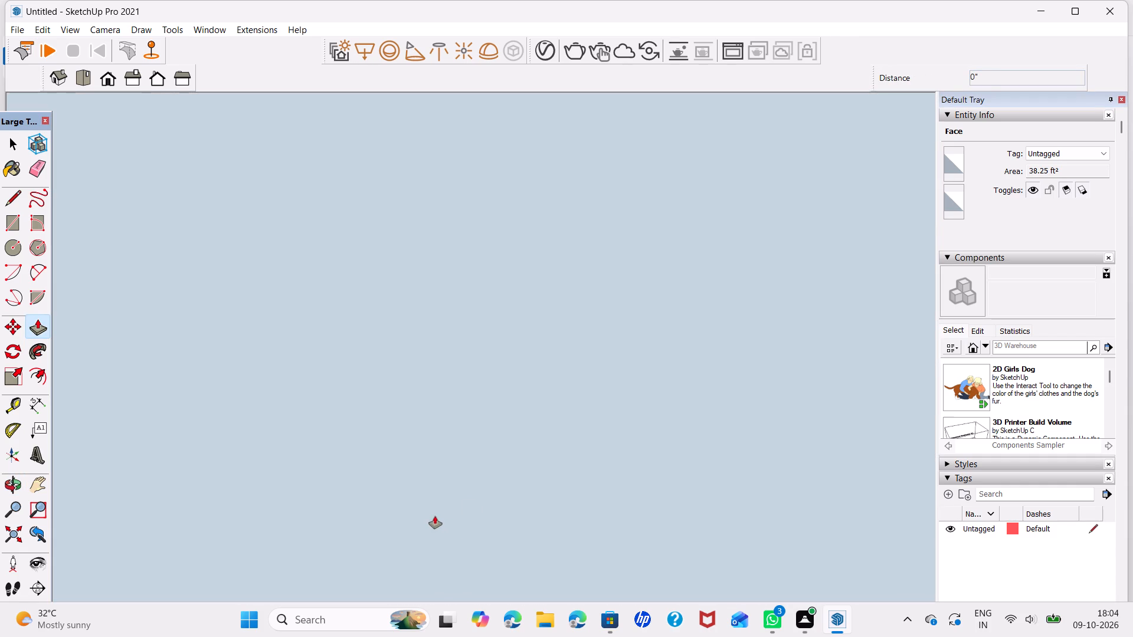
left_click(9, 537)
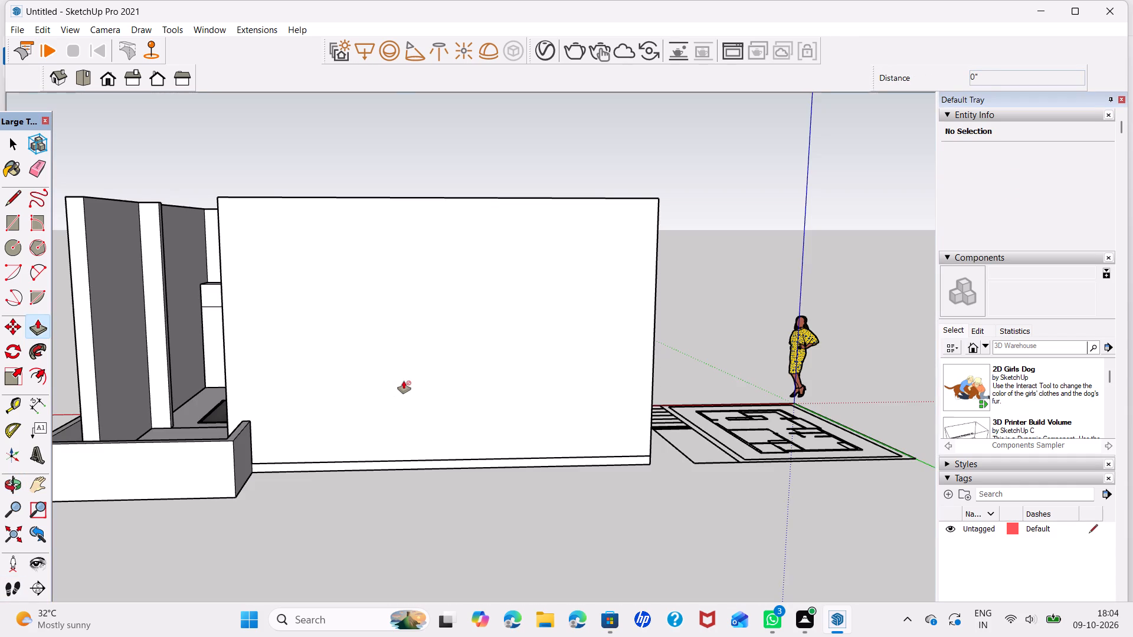
middle_click_drag(362, 271, 423, 575)
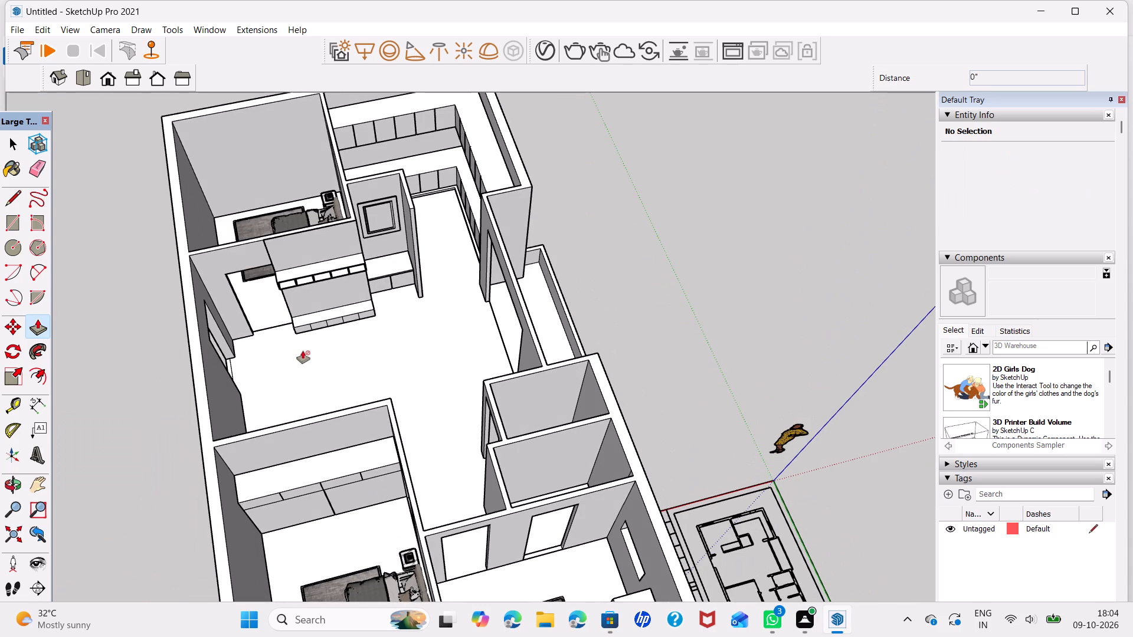
key("space")
scroll(303, 351, "down", 3)
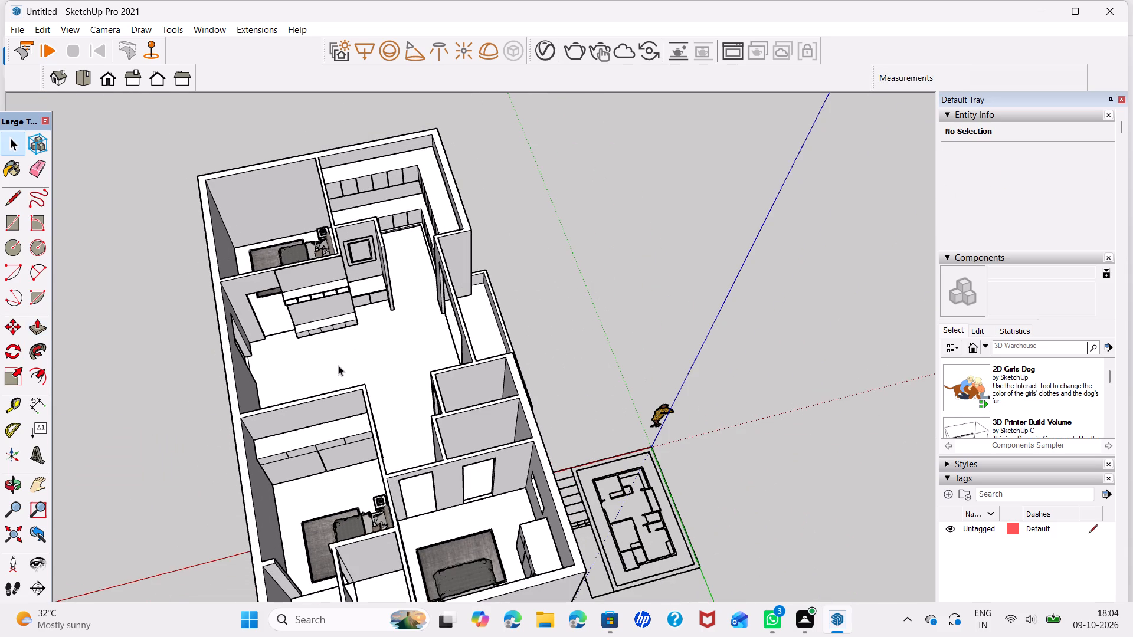
middle_click_drag(378, 355, 367, 408)
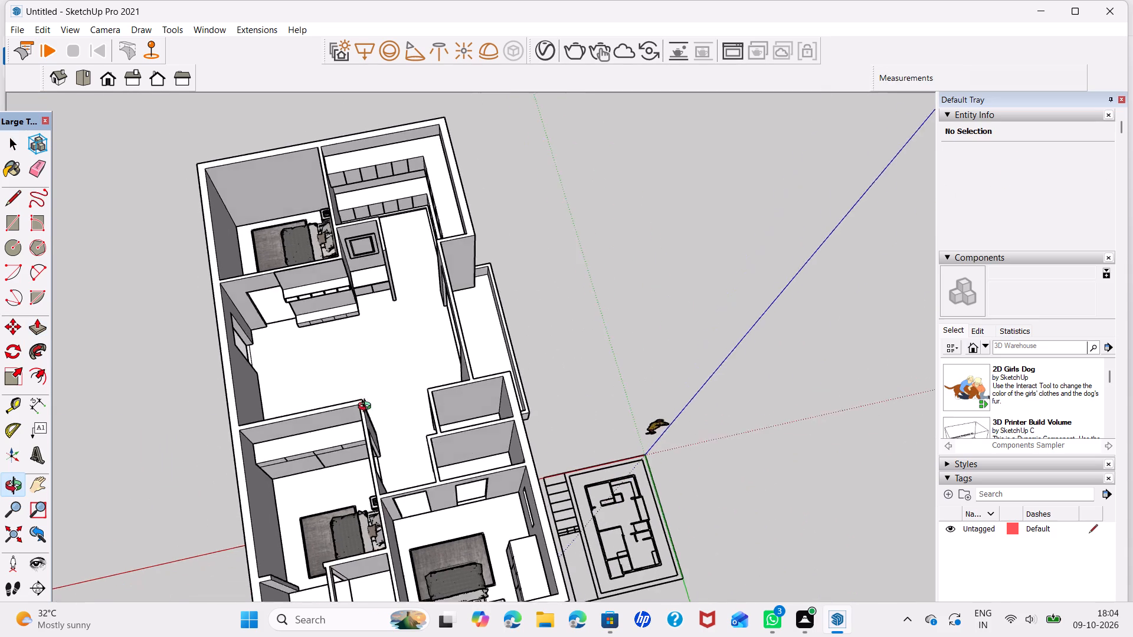
middle_click_drag(367, 408, 257, 461)
scroll(299, 359, "up", 5)
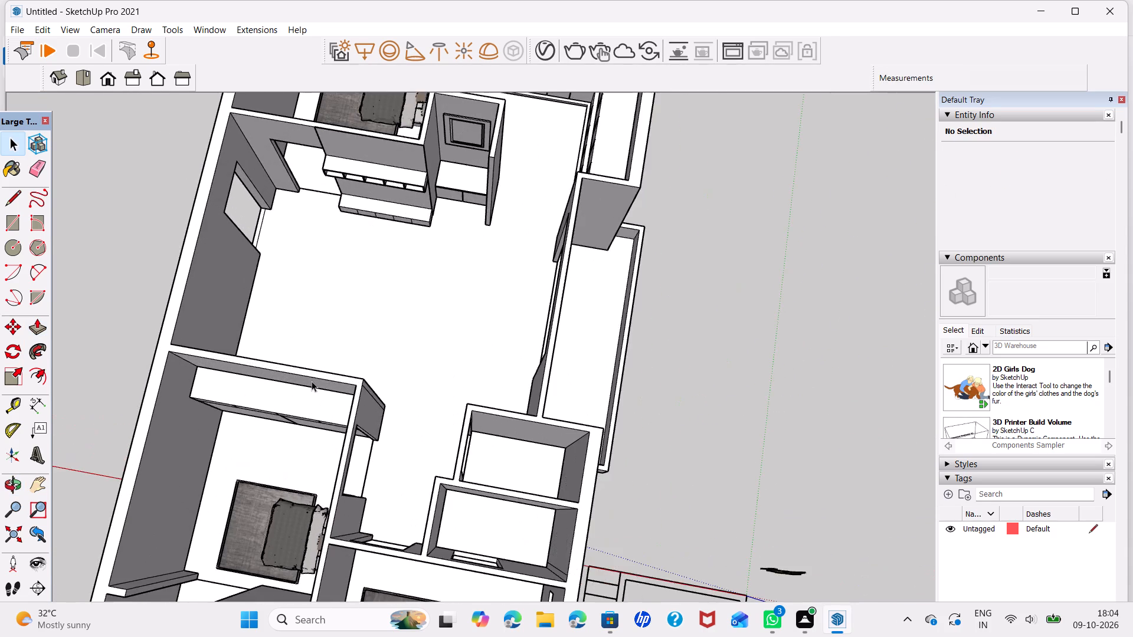
middle_click_drag(318, 385, 380, 398)
scroll(428, 375, "down", 15)
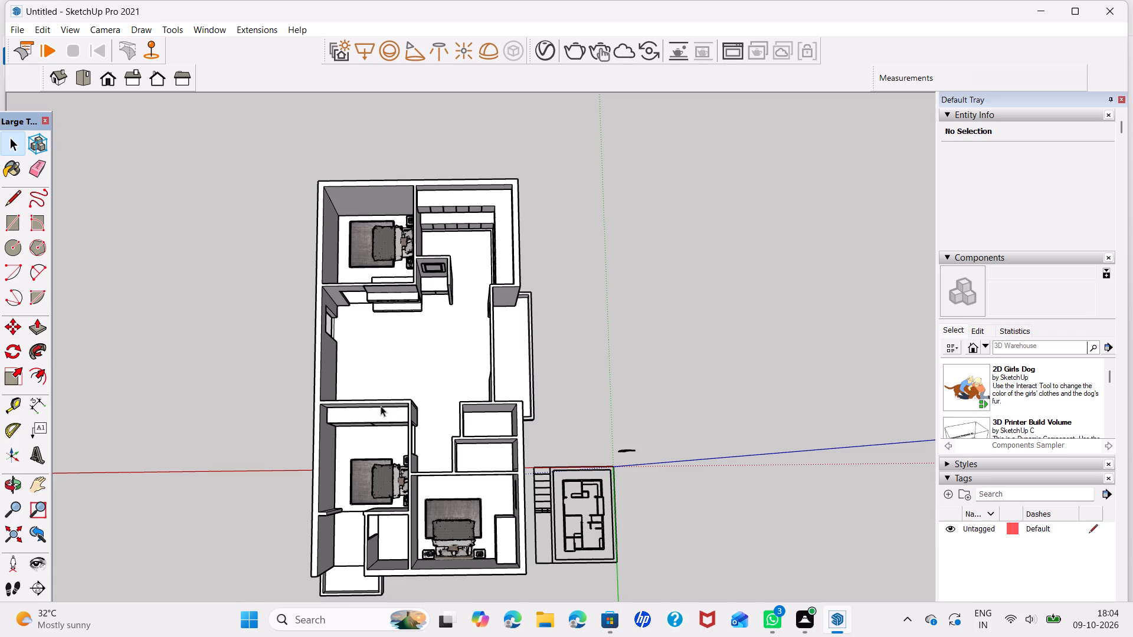
scroll(374, 294, "up", 6)
scroll(332, 487, "down", 12)
middle_click_drag(336, 530, 1003, 369)
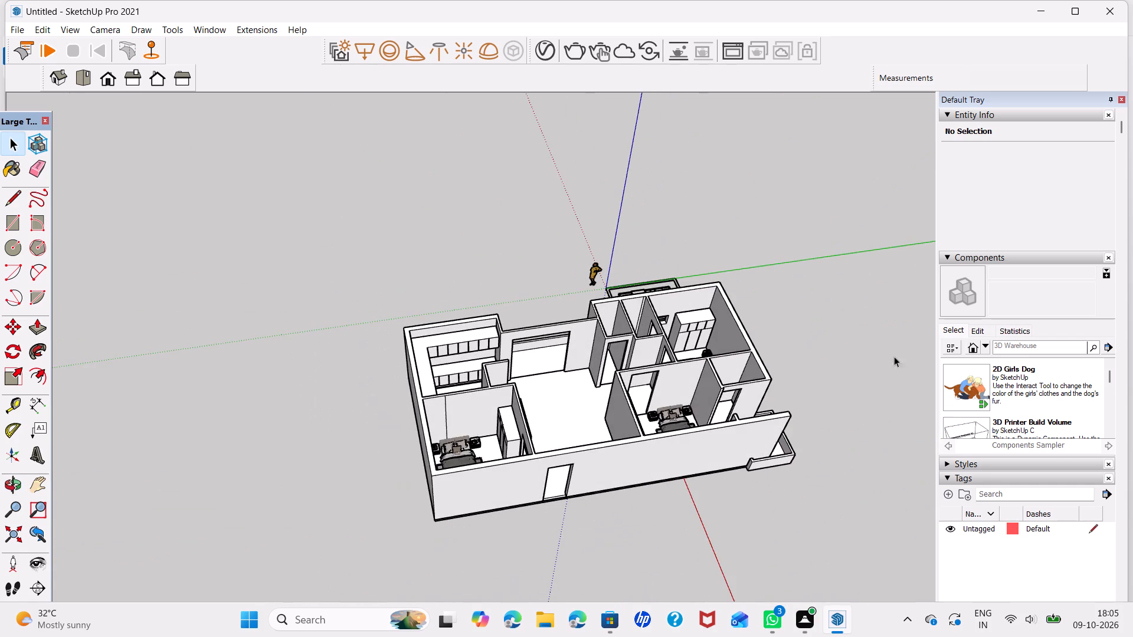
middle_click_drag(694, 382, 492, 375)
scroll(489, 418, "up", 4)
middle_click_drag(526, 394, 372, 560)
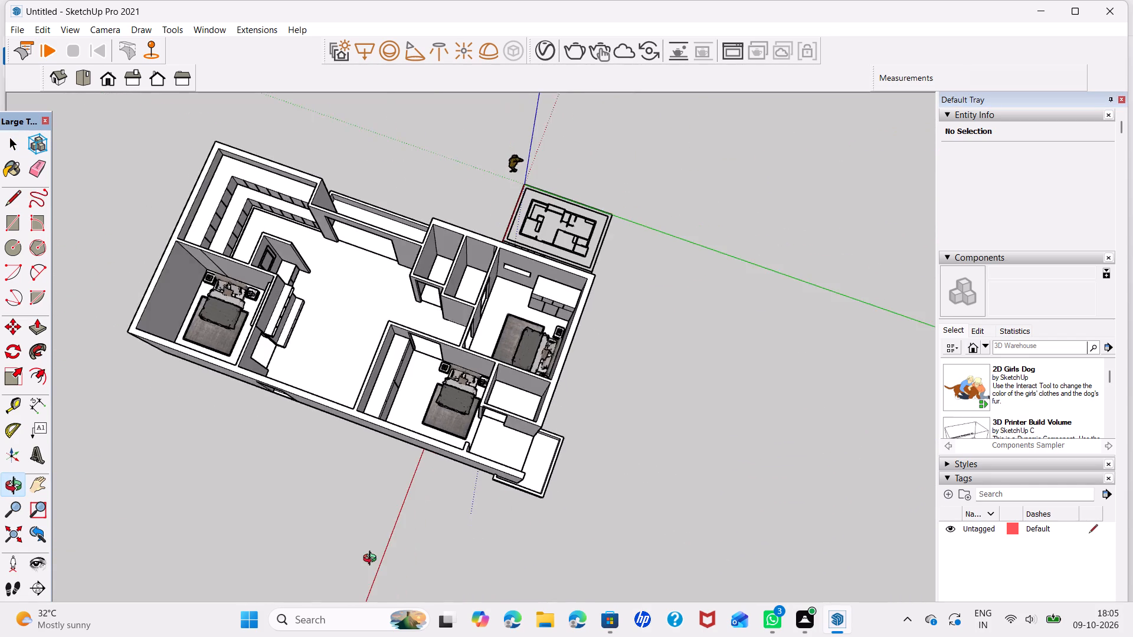
middle_click_drag(372, 560, 475, 564)
middle_click(475, 564)
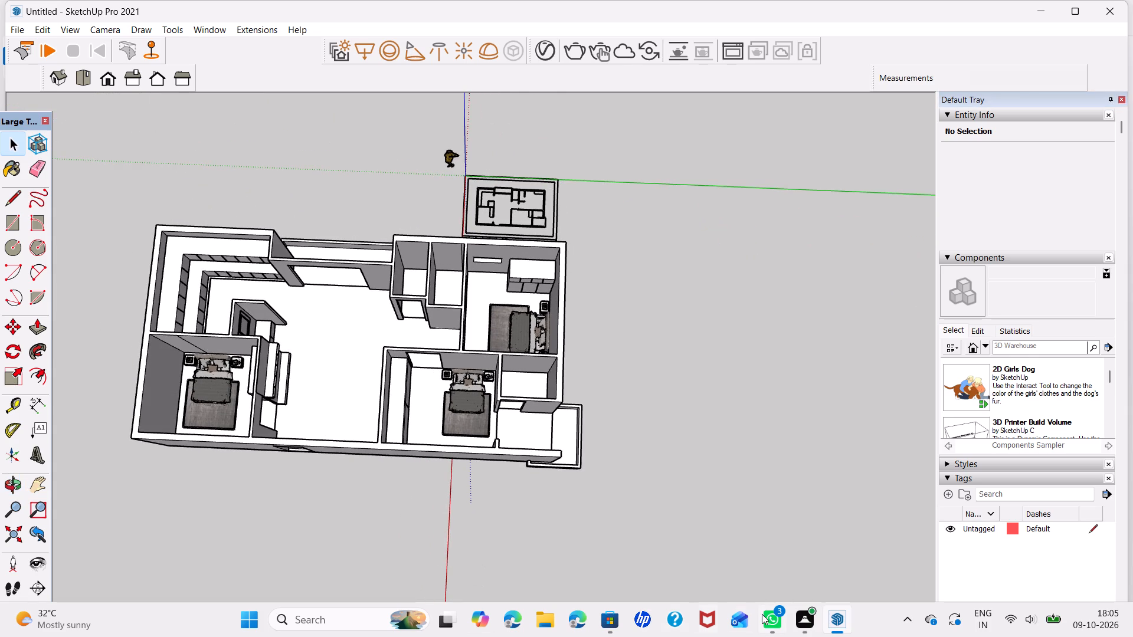
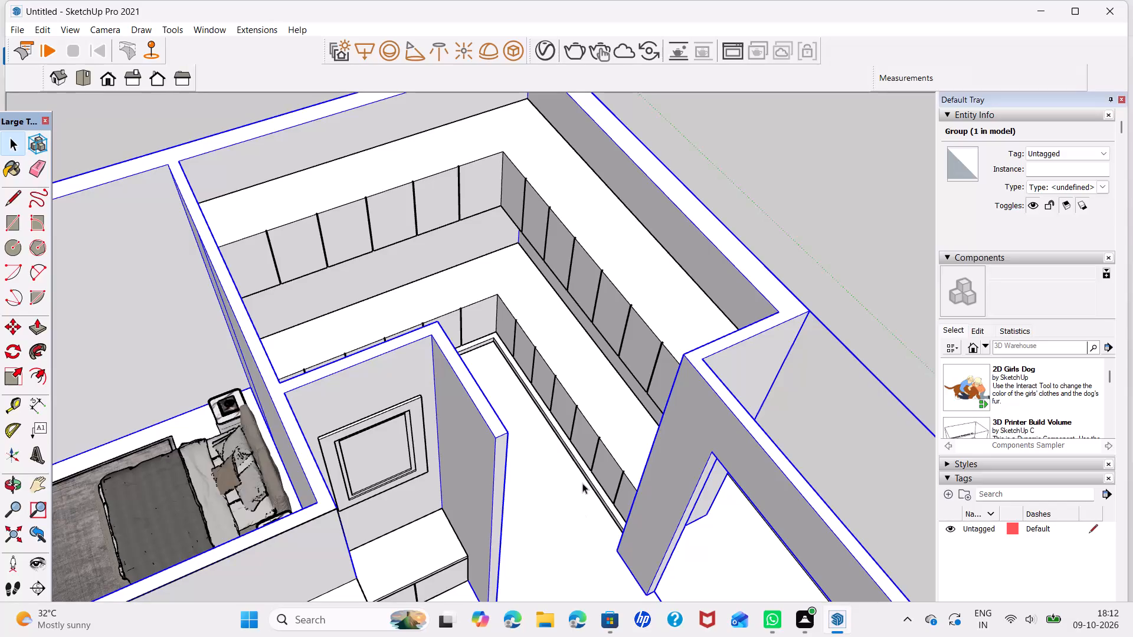
Examine the whole house layout and its furnished rooms from above and from several sides.
left_click(752, 189)
scroll(530, 416, "down", 5)
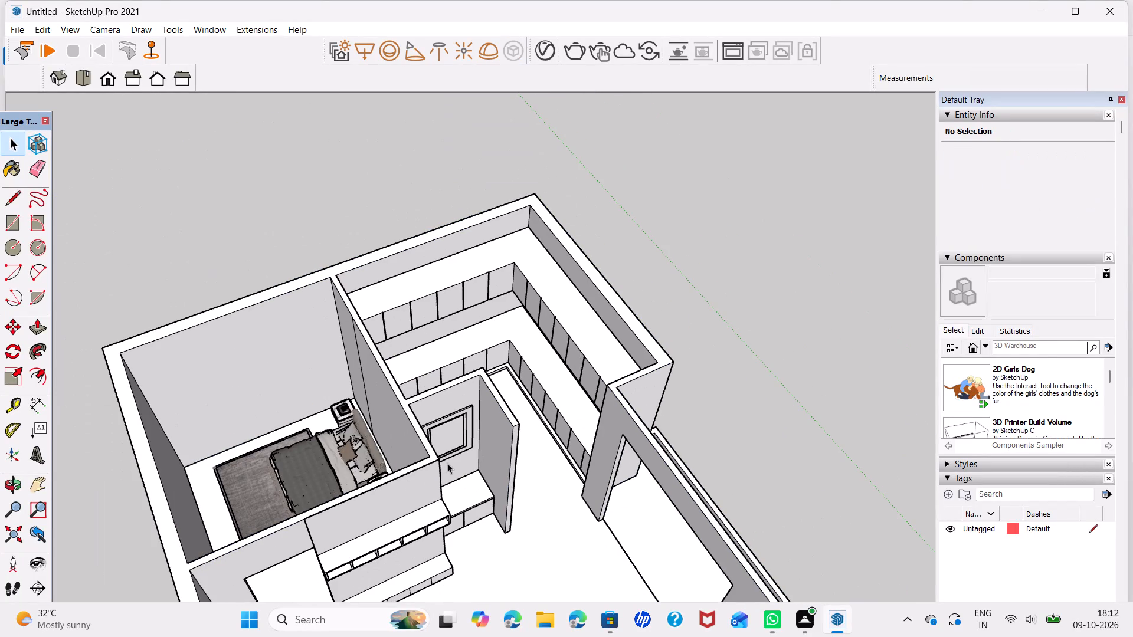
middle_click_drag(358, 499, 797, 438)
scroll(738, 471, "down", 2)
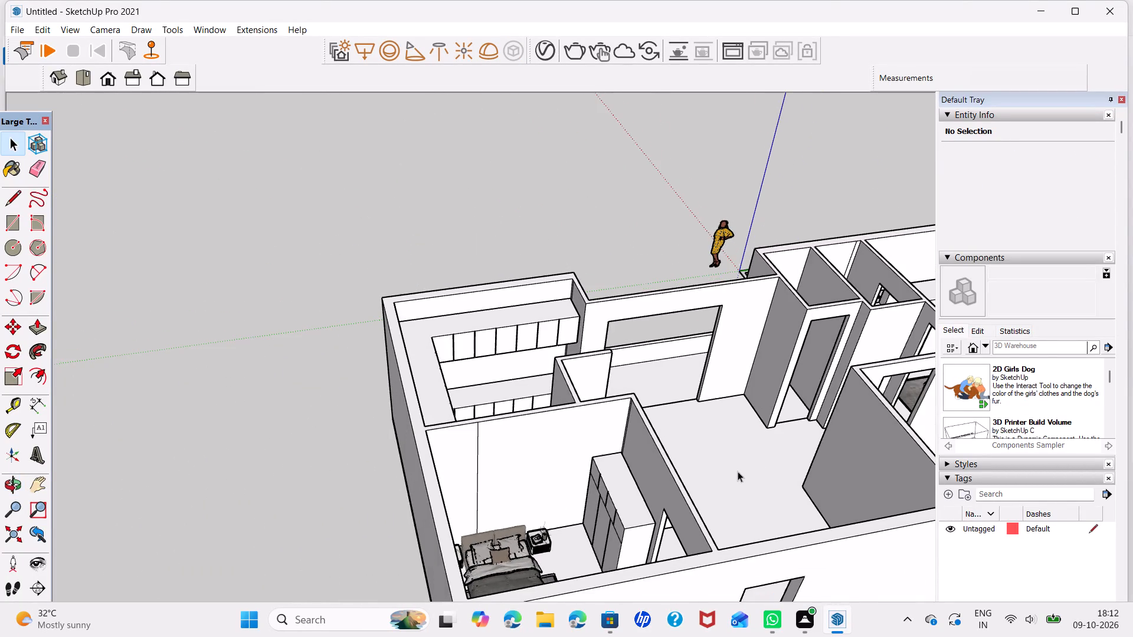
middle_click_drag(734, 468, 569, 554)
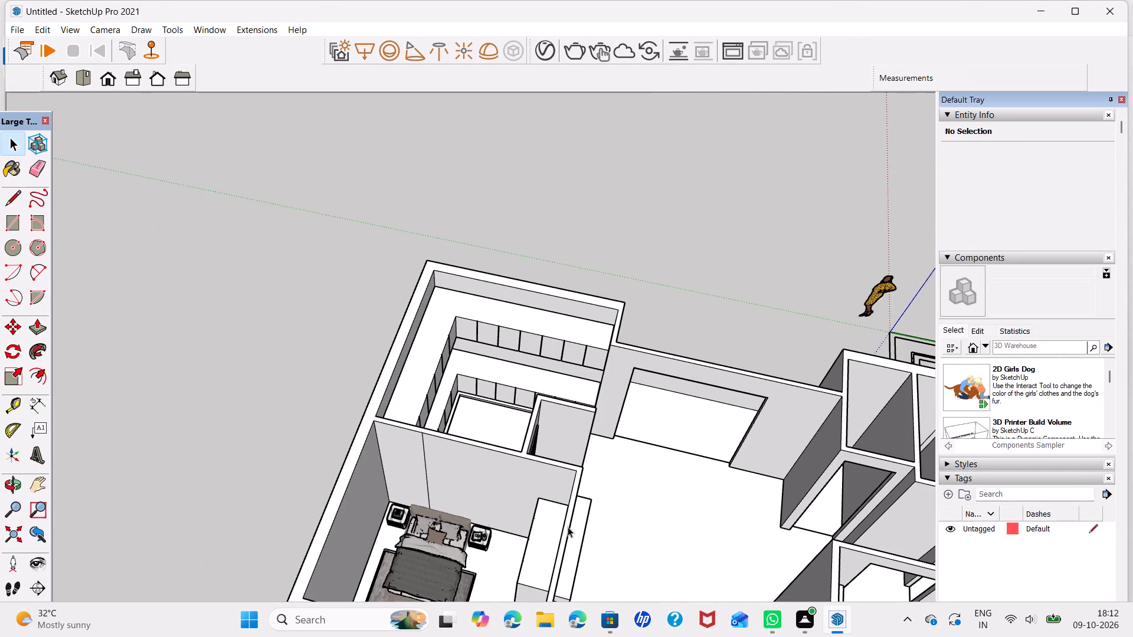
scroll(643, 485, "down", 2)
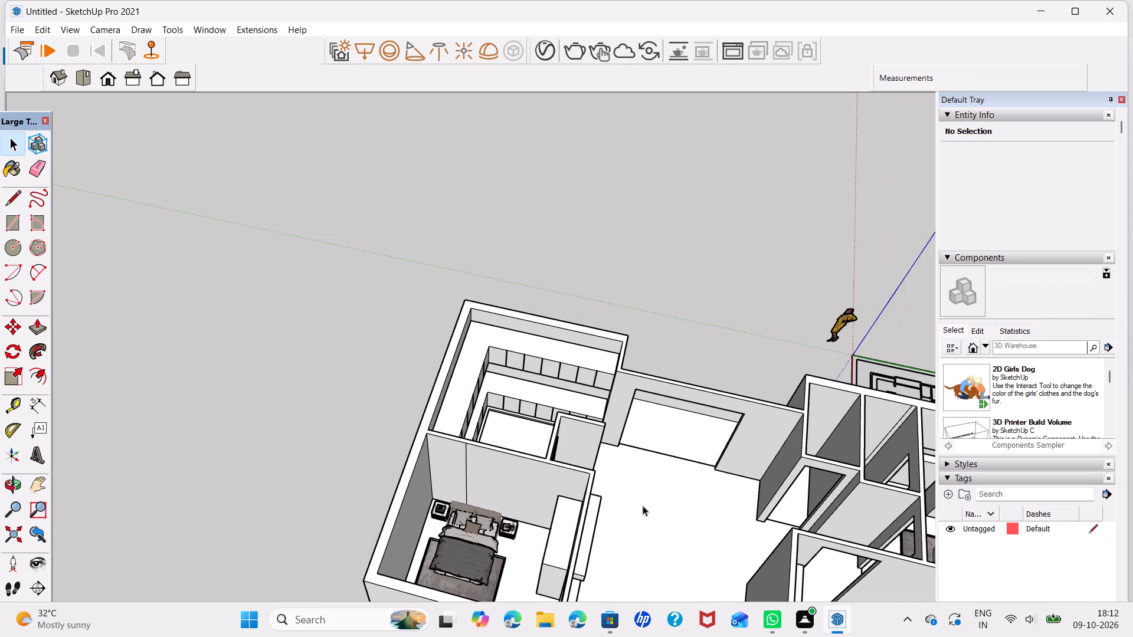
middle_click_drag(643, 505, 742, 480)
middle_click_drag(739, 468, 540, 393, "shift")
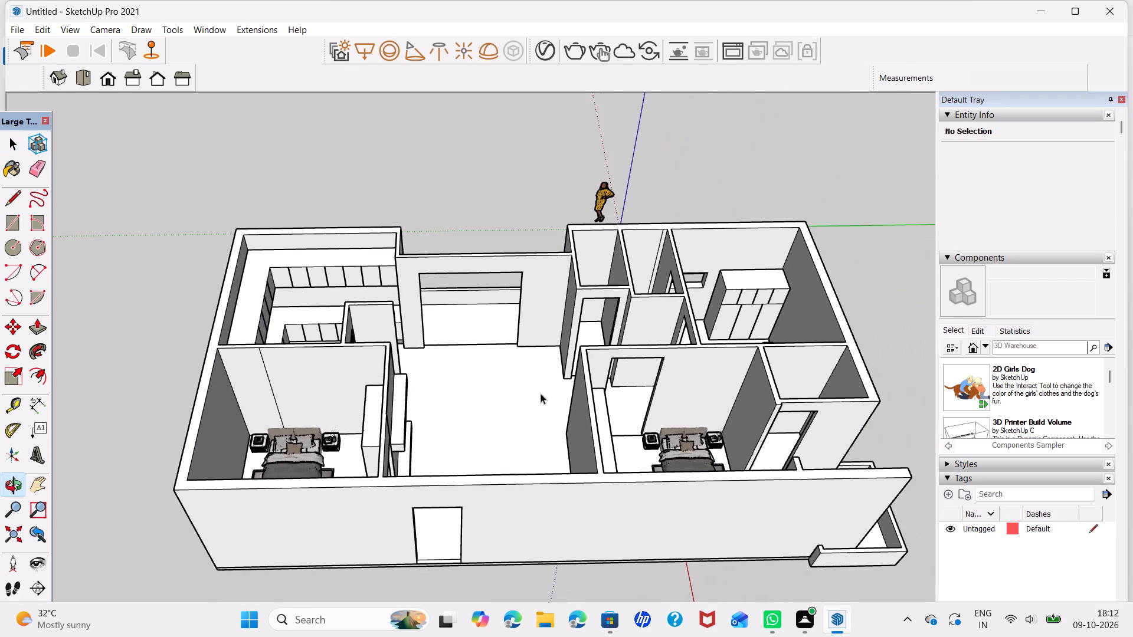
middle_click_drag(613, 474, 608, 583)
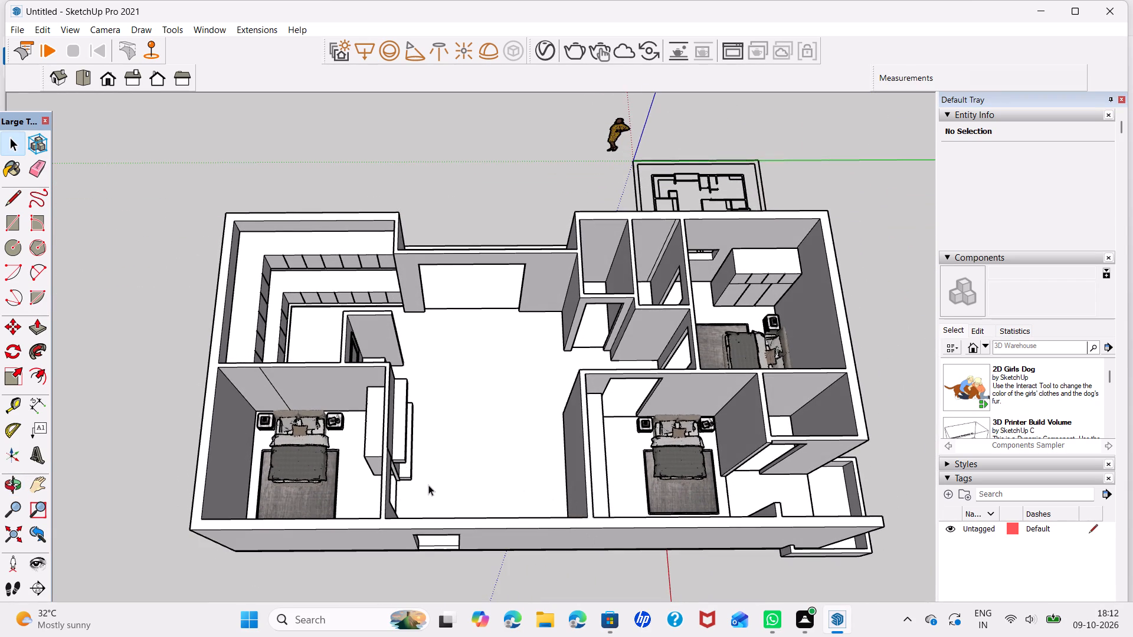
Delete the lower box with its five front panels at the base of the central hall's wall unit.
scroll(428, 484, "up", 5)
middle_click_drag(498, 453, 182, 468)
scroll(367, 376, "up", 3)
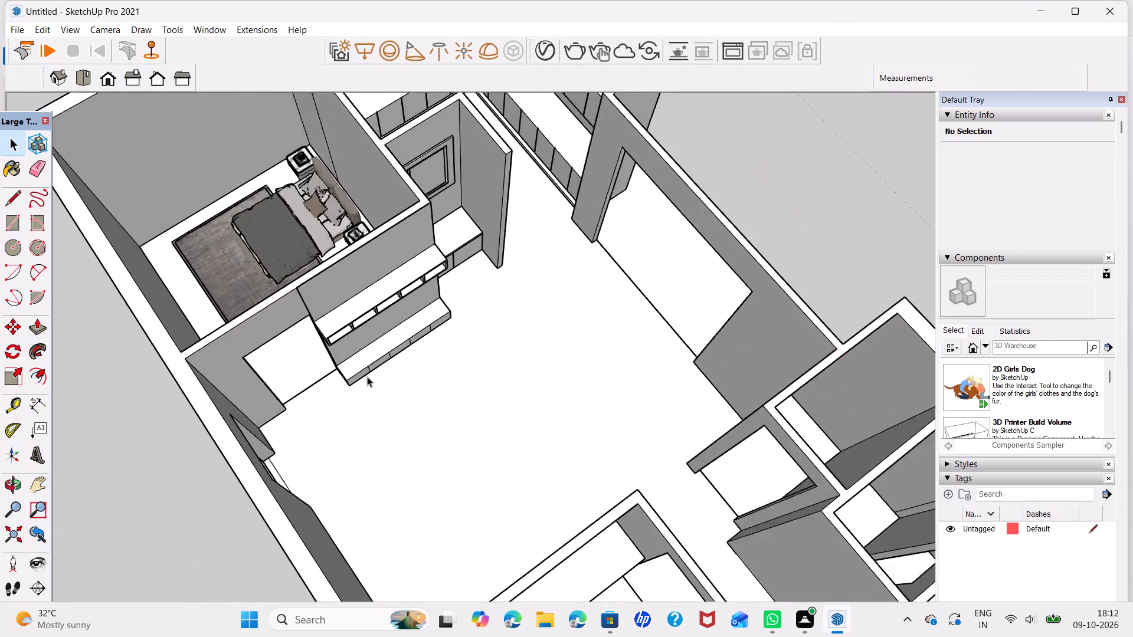
scroll(367, 376, "up", 2)
middle_click_drag(402, 403, 333, 298)
scroll(364, 358, "up", 4)
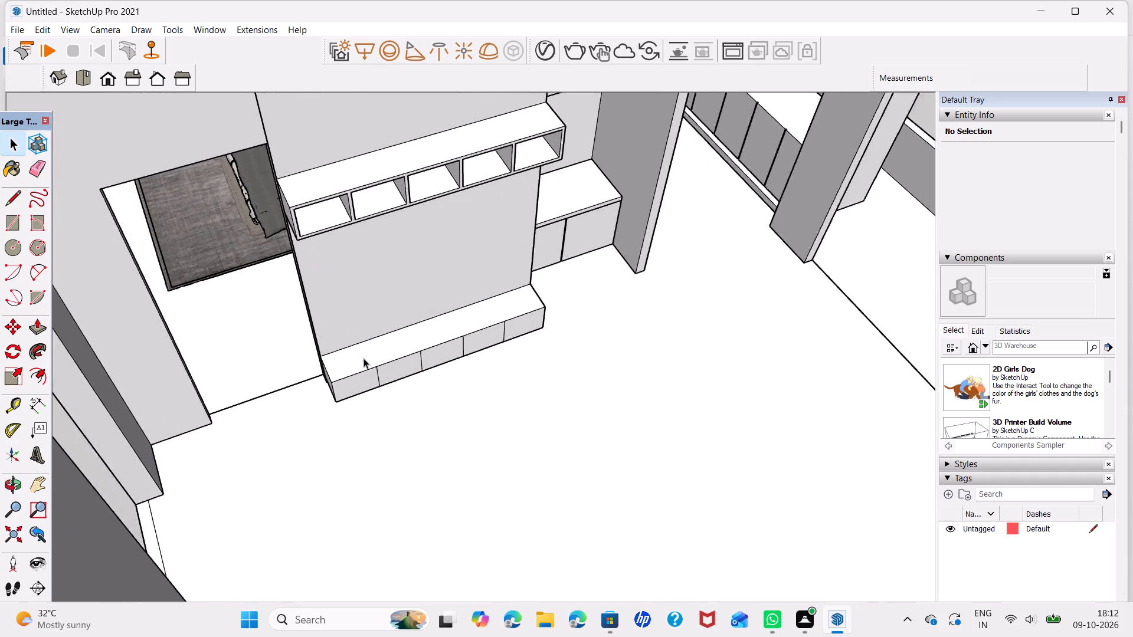
scroll(364, 358, "up", 1)
middle_click_drag(385, 394, 338, 332)
scroll(362, 392, "up", 4)
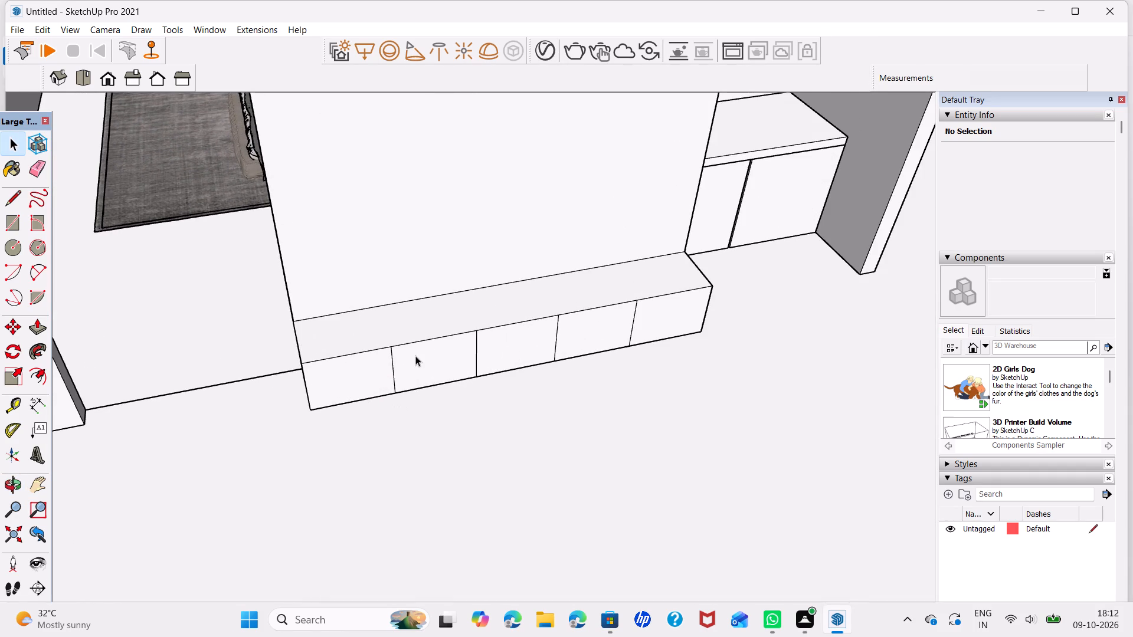
middle_click_drag(415, 356, 399, 353)
left_click(392, 361)
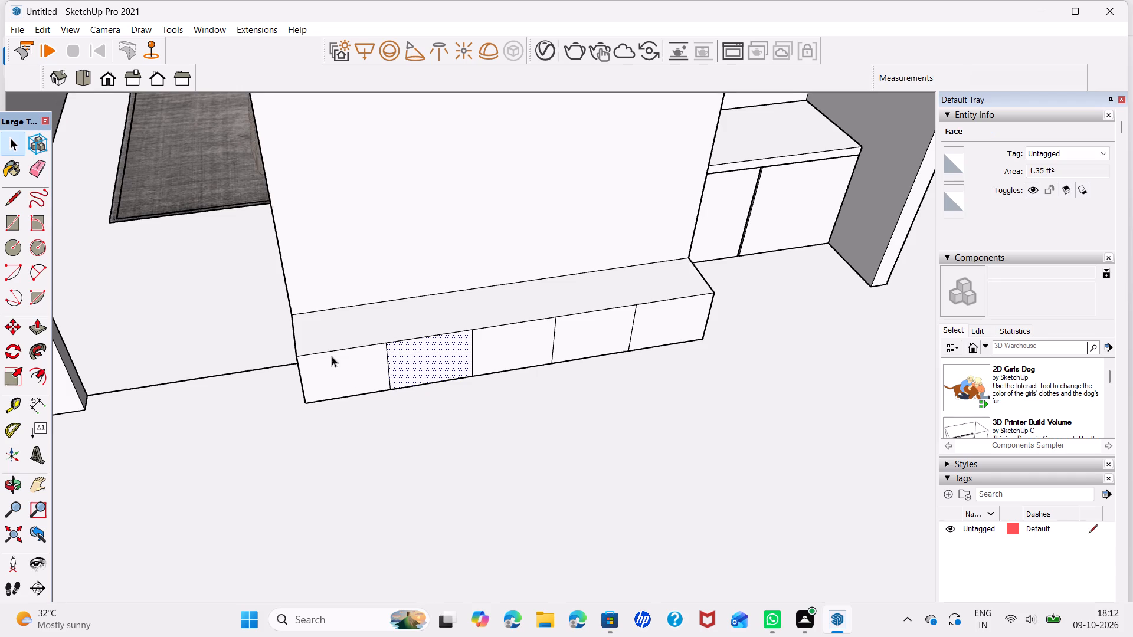
left_click(267, 300)
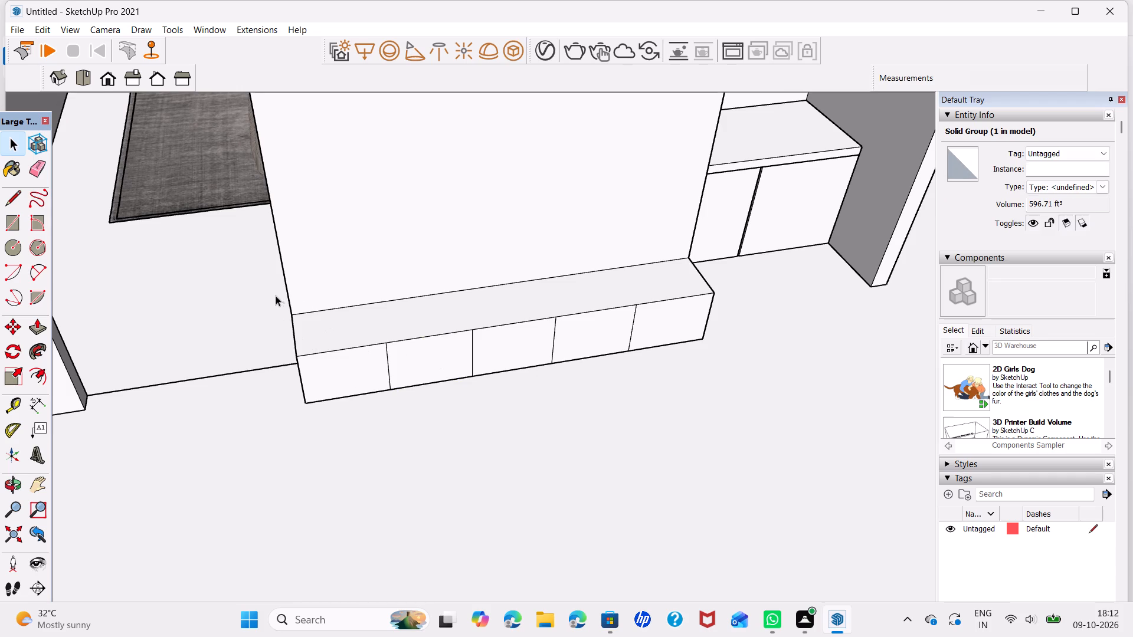
left_click_drag(261, 288, 708, 376)
middle_click_drag(696, 435, 564, 495)
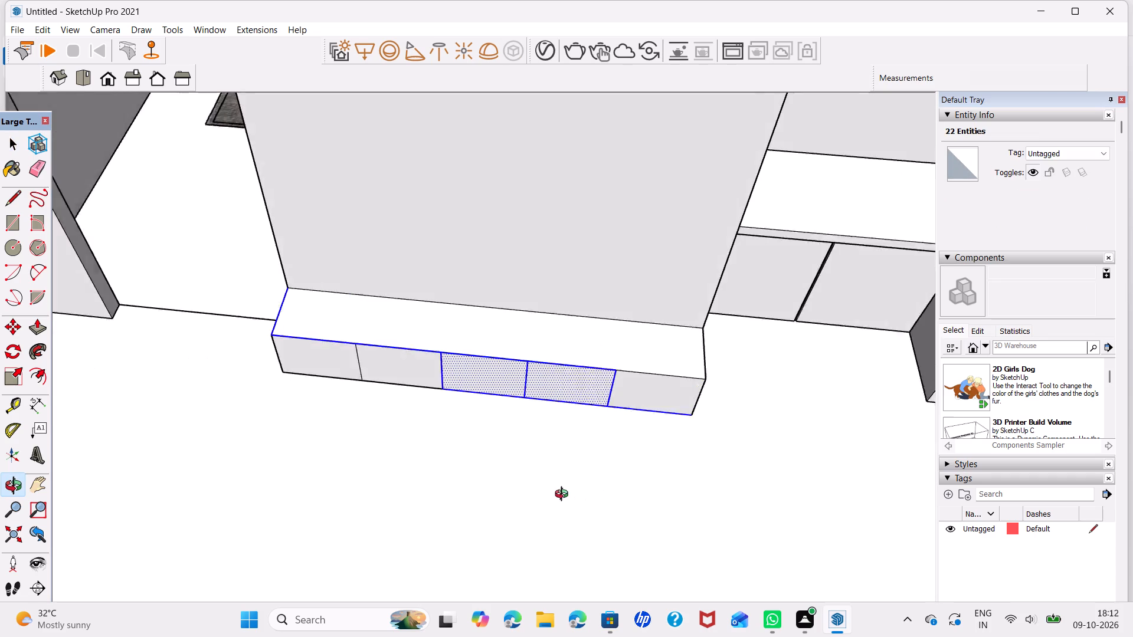
middle_click_drag(564, 495, 607, 415)
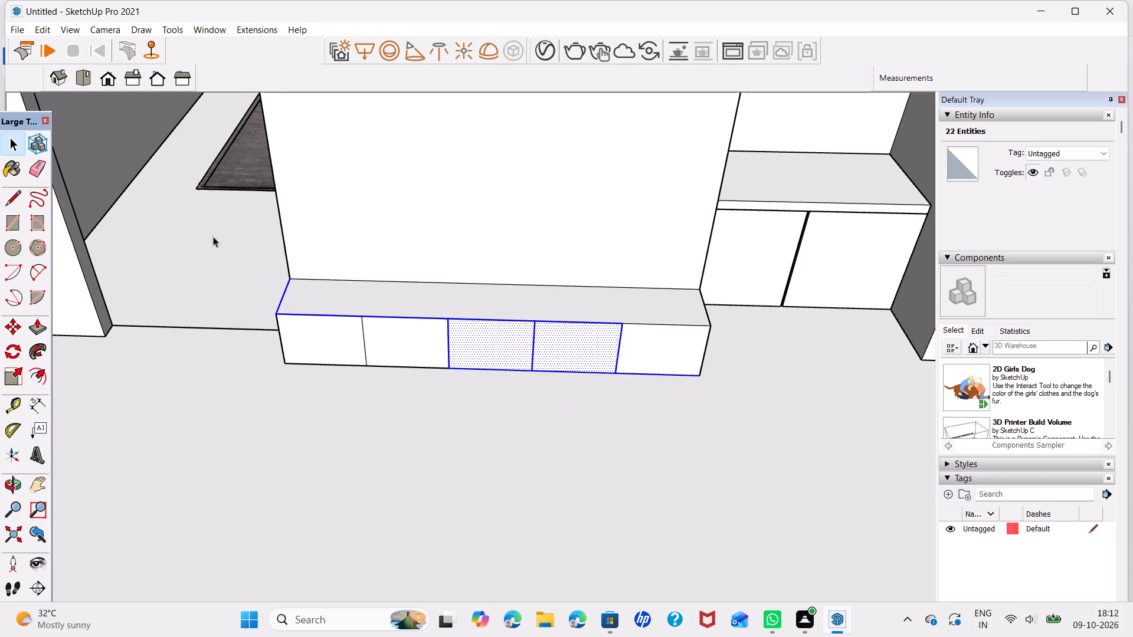
left_click_drag(253, 245, 771, 408)
key("Delete")
Group the wall unit's upper box, with its five open compartments, together with the connected panel above it.
scroll(544, 327, "down", 4)
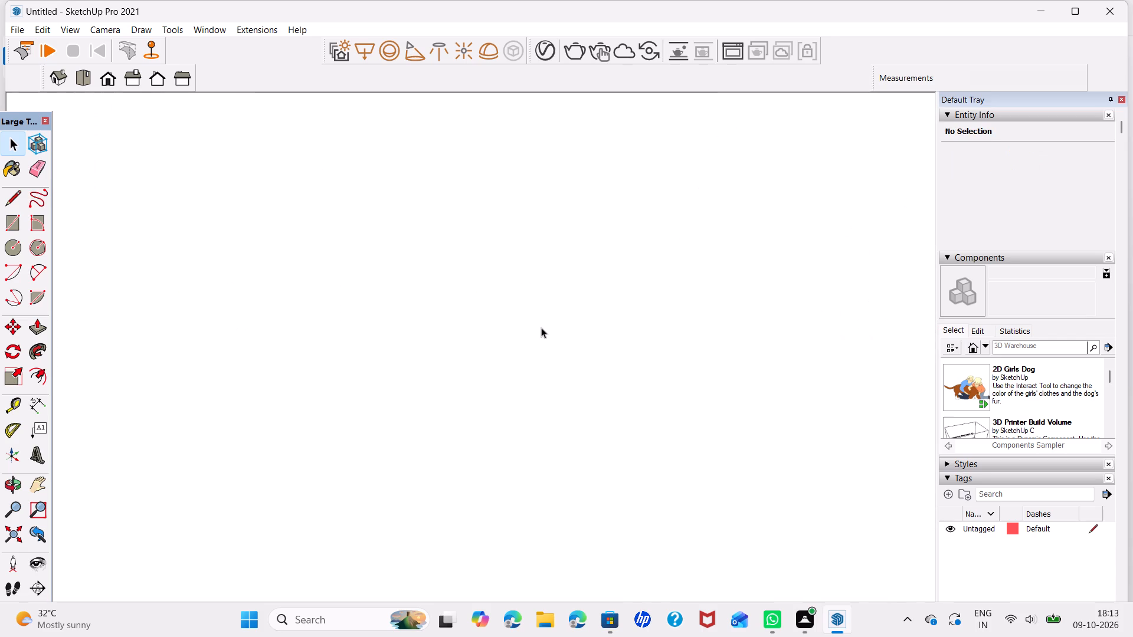
left_click(12, 520)
left_click(11, 533)
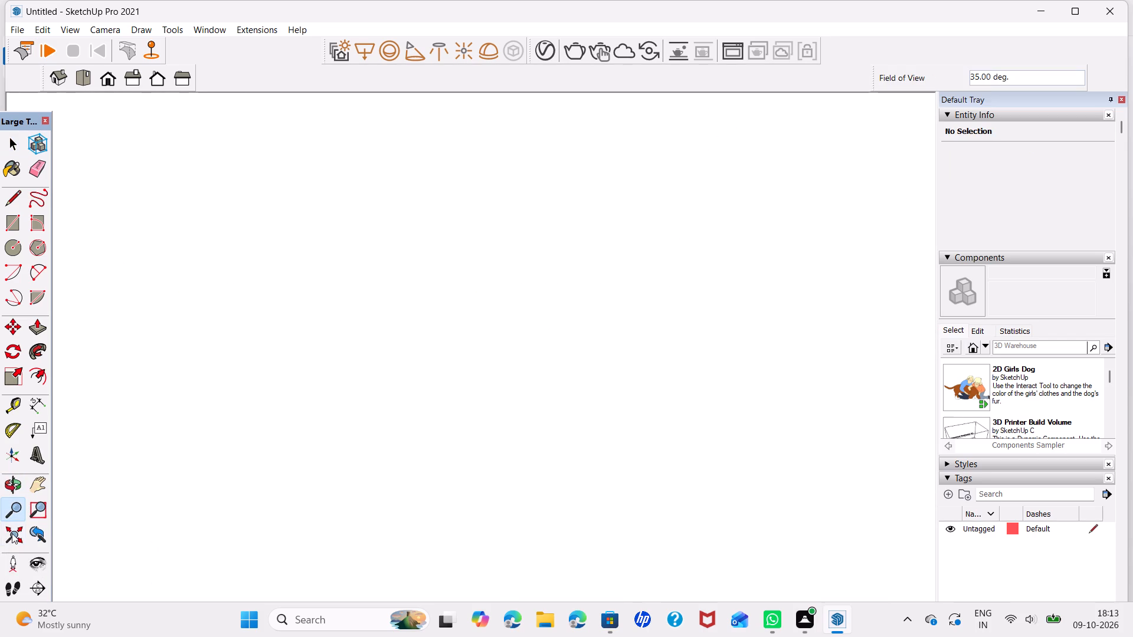
left_click(15, 539)
scroll(401, 242, "up", 2)
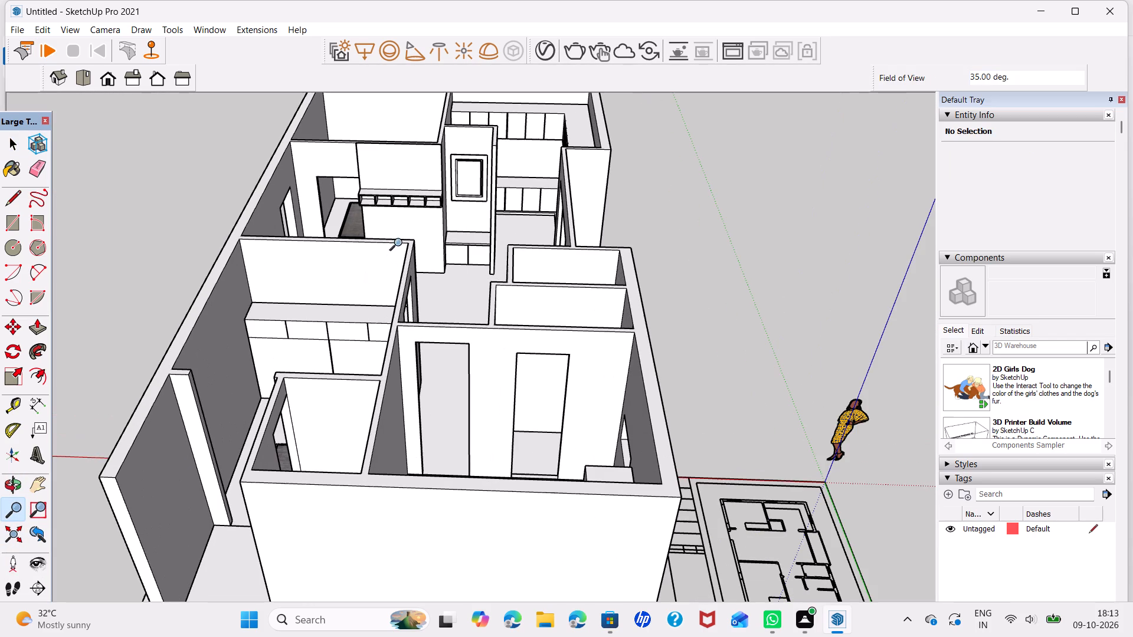
key("Escape")
key("space")
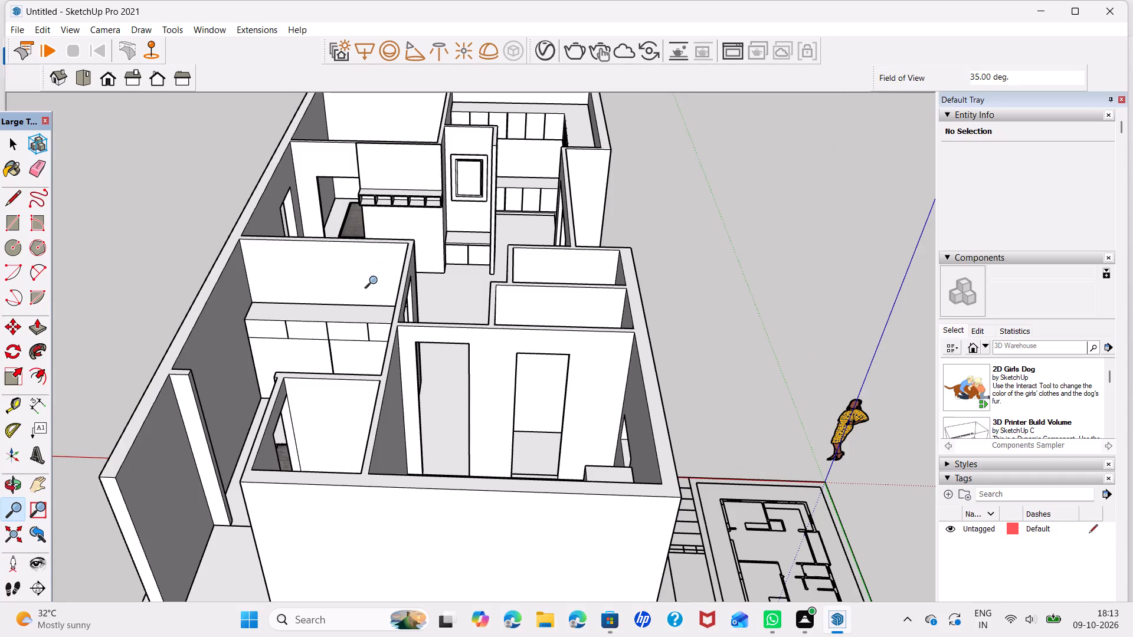
key("Escape")
key("space")
key("space")
left_click(695, 262)
left_click(731, 293)
key("space")
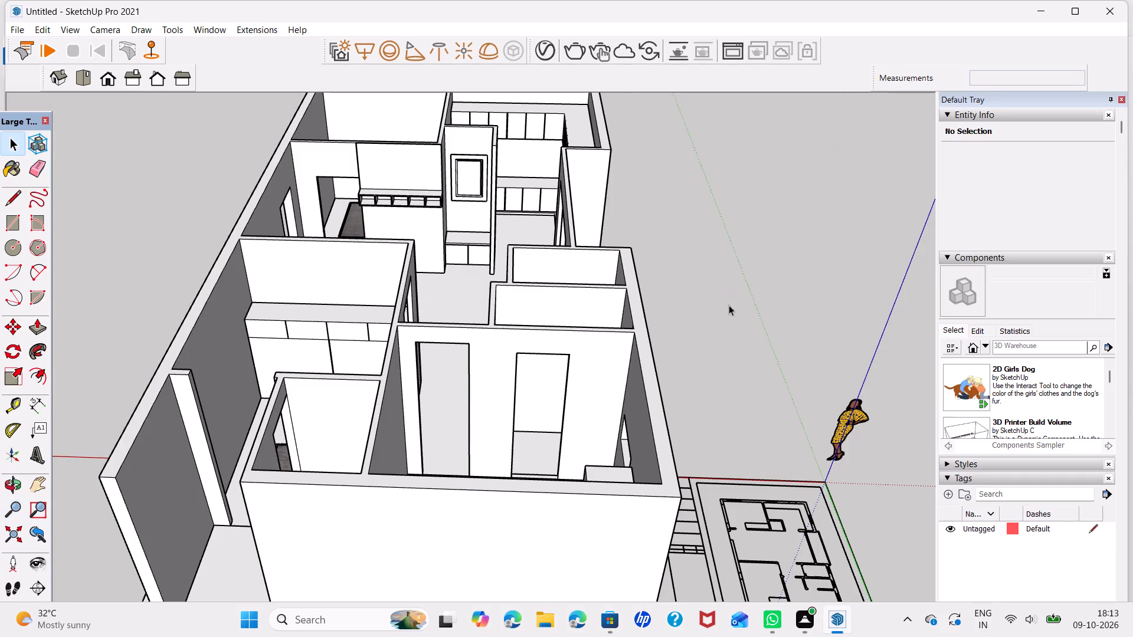
scroll(385, 255, "up", 1)
middle_click_drag(385, 255, 394, 363)
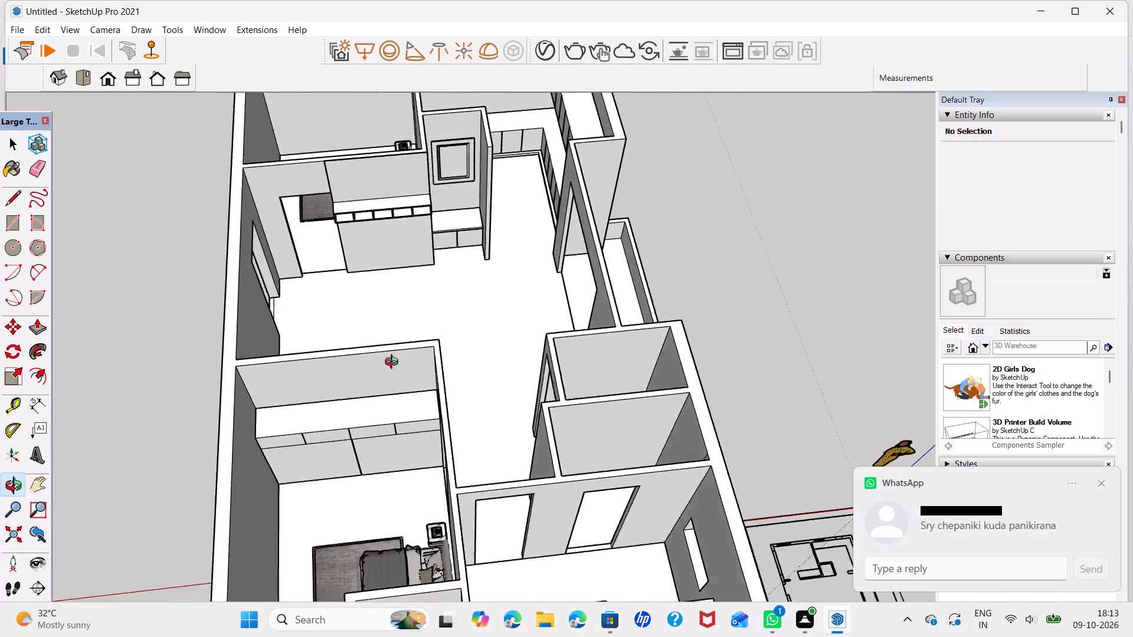
middle_click_drag(394, 363, 408, 358)
scroll(381, 272, "up", 4)
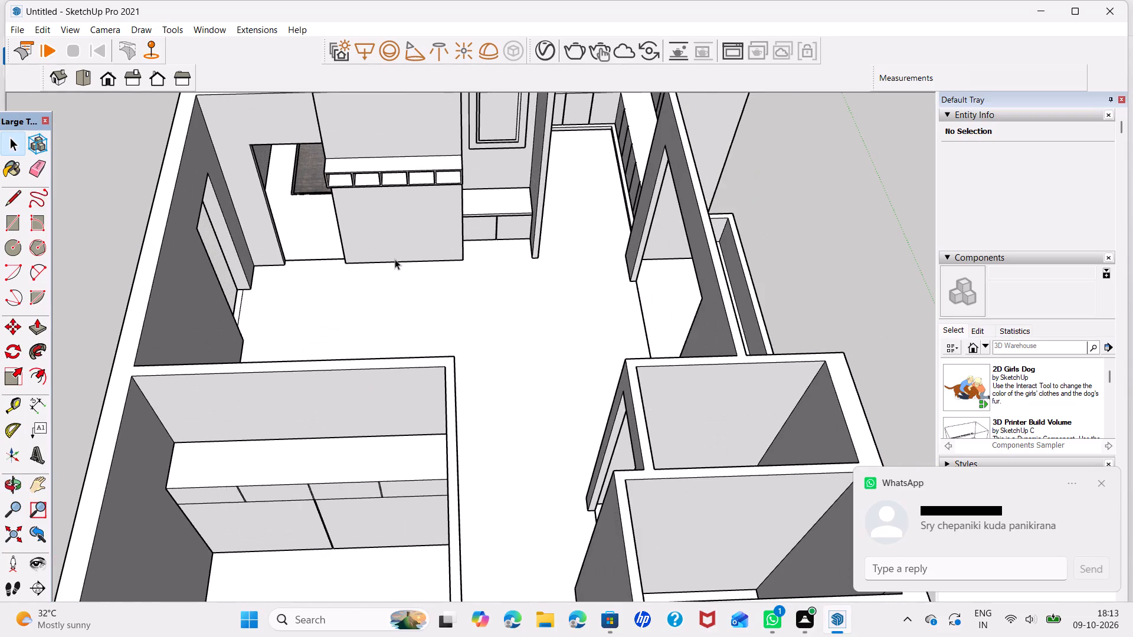
triple_click(384, 155)
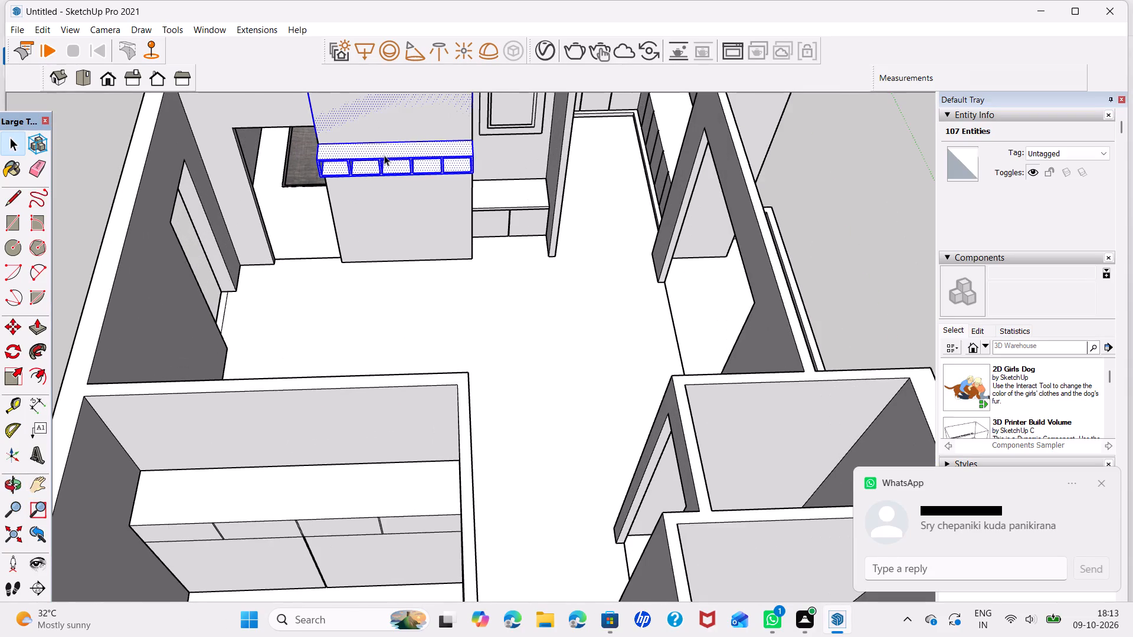
right_click(384, 155)
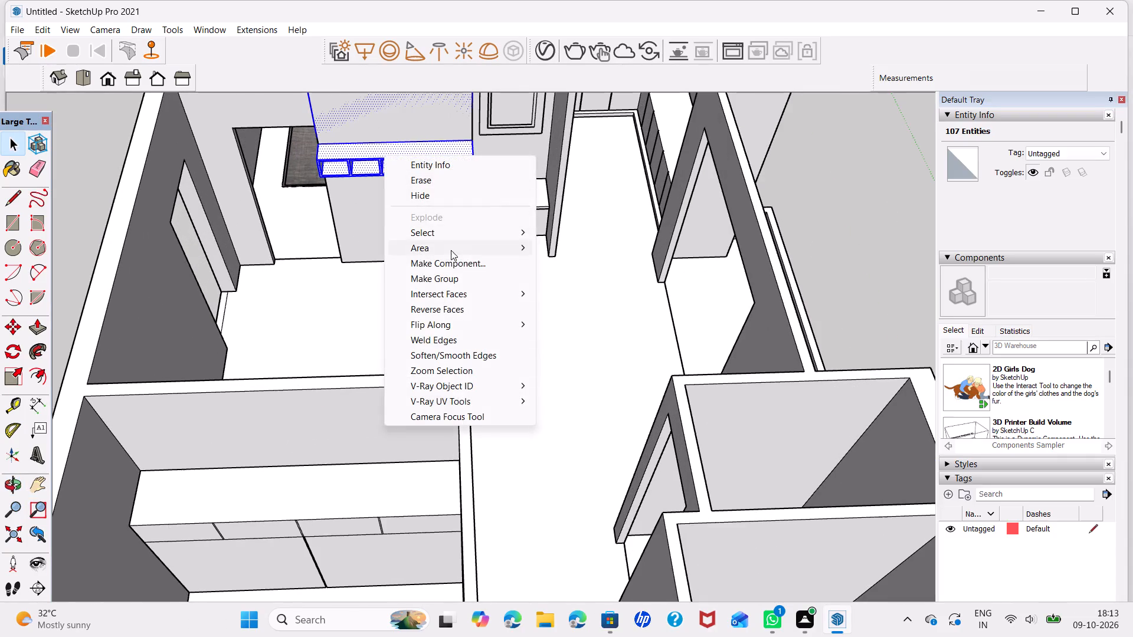
left_click(458, 281)
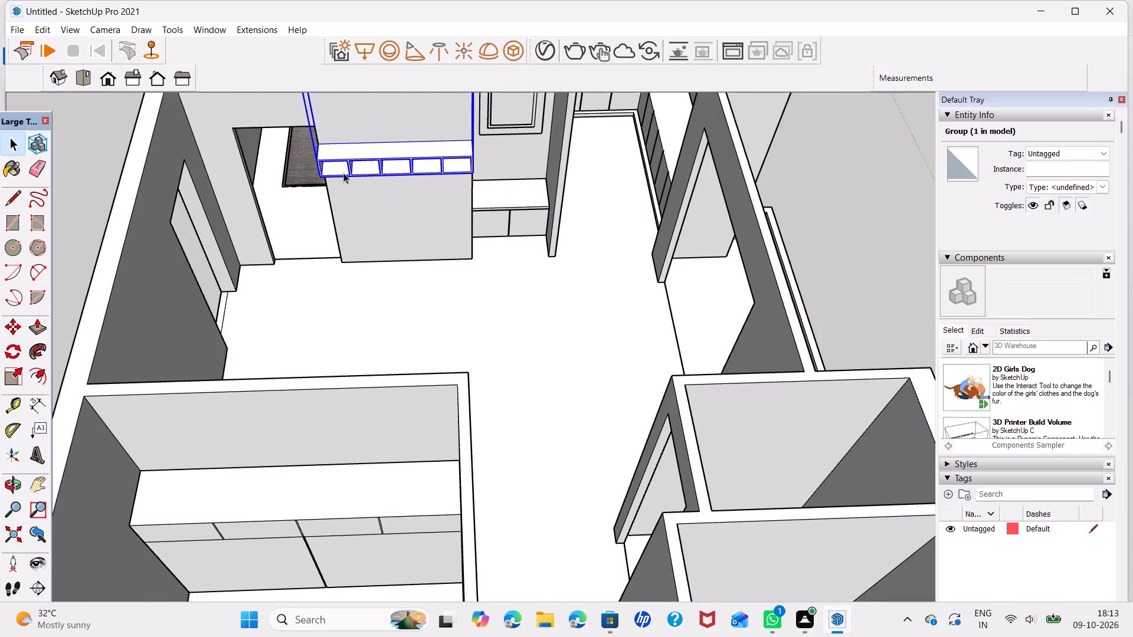
Copy the upper box group about 6' 10 5/8" down to the base of the wall unit as the new lower box.
key("m")
left_click(319, 146)
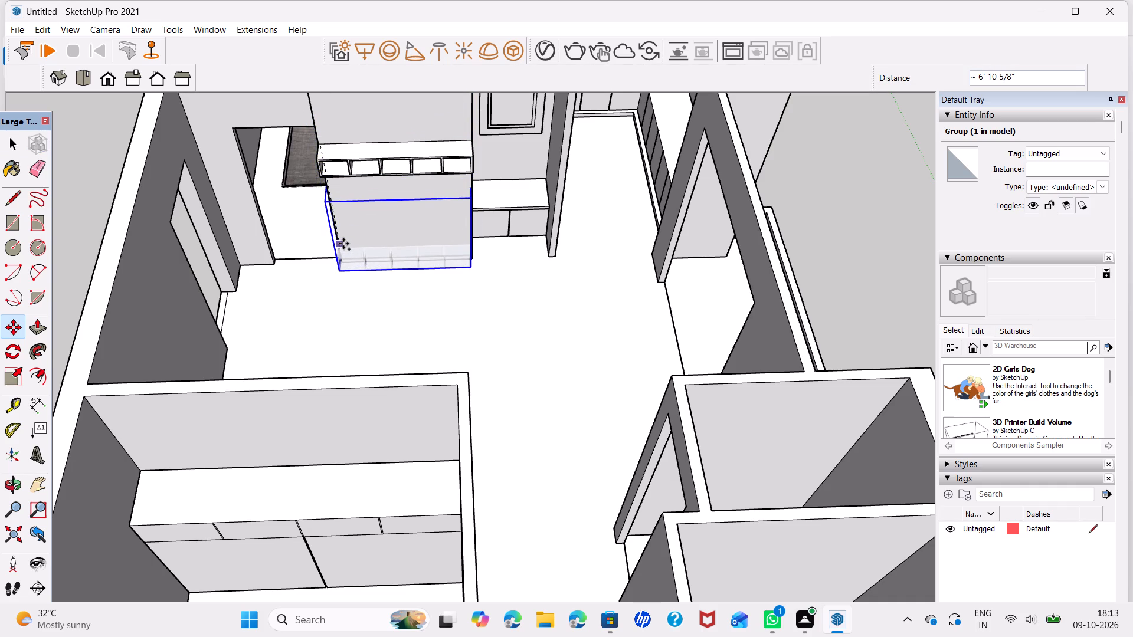
left_click(343, 244)
key("space")
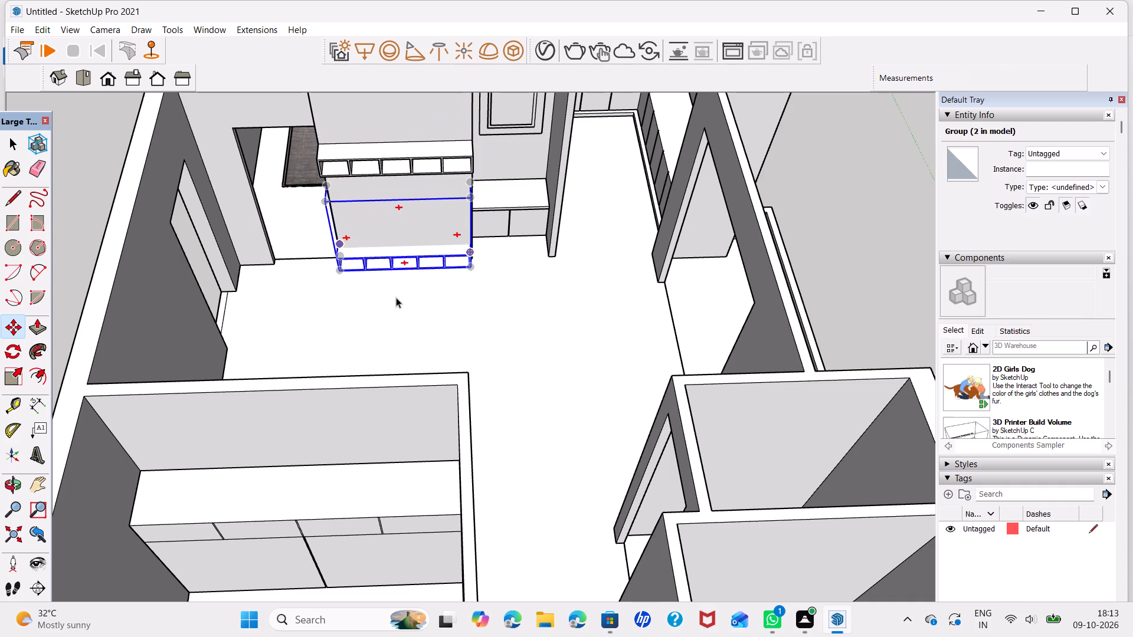
Move the copied lower box group 4" outward from the wall panel along the green axis.
middle_click_drag(408, 265, 323, 176)
scroll(475, 286, "up", 6)
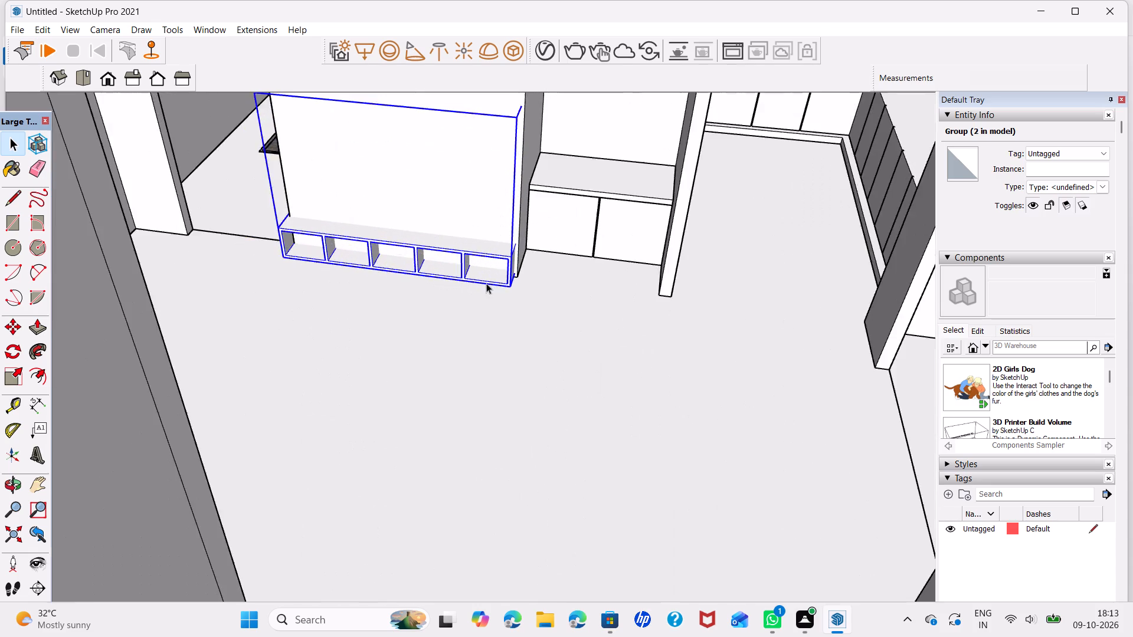
scroll(486, 283, "up", 6)
middle_click_drag(562, 280, 409, 274)
scroll(413, 280, "up", 1)
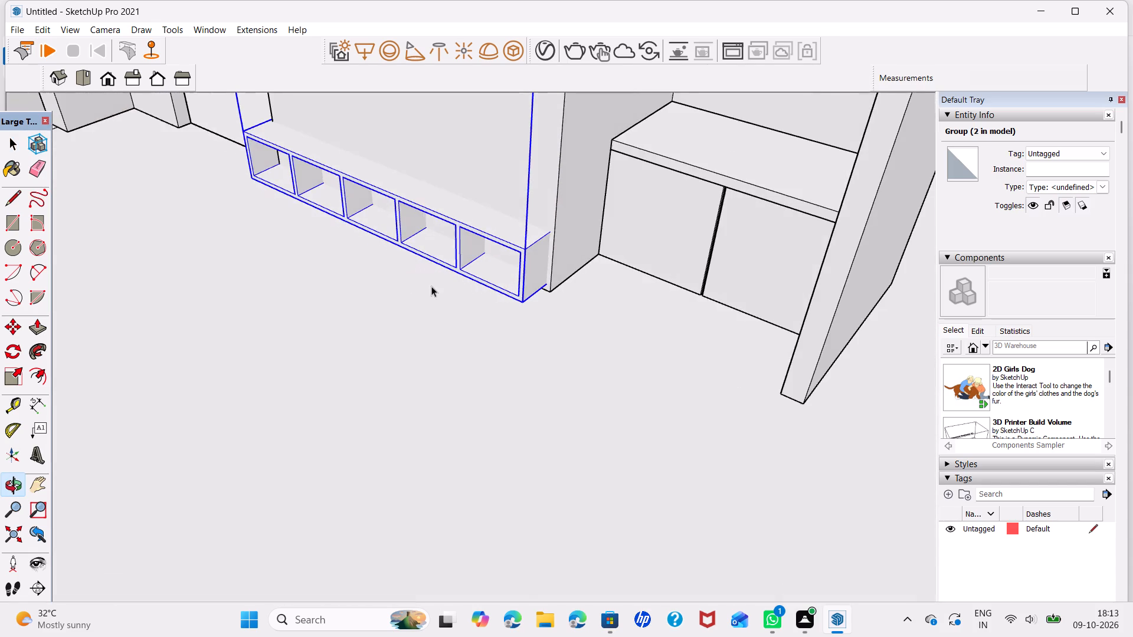
scroll(518, 298, "up", 4)
middle_click_drag(535, 309, 484, 278)
key("m")
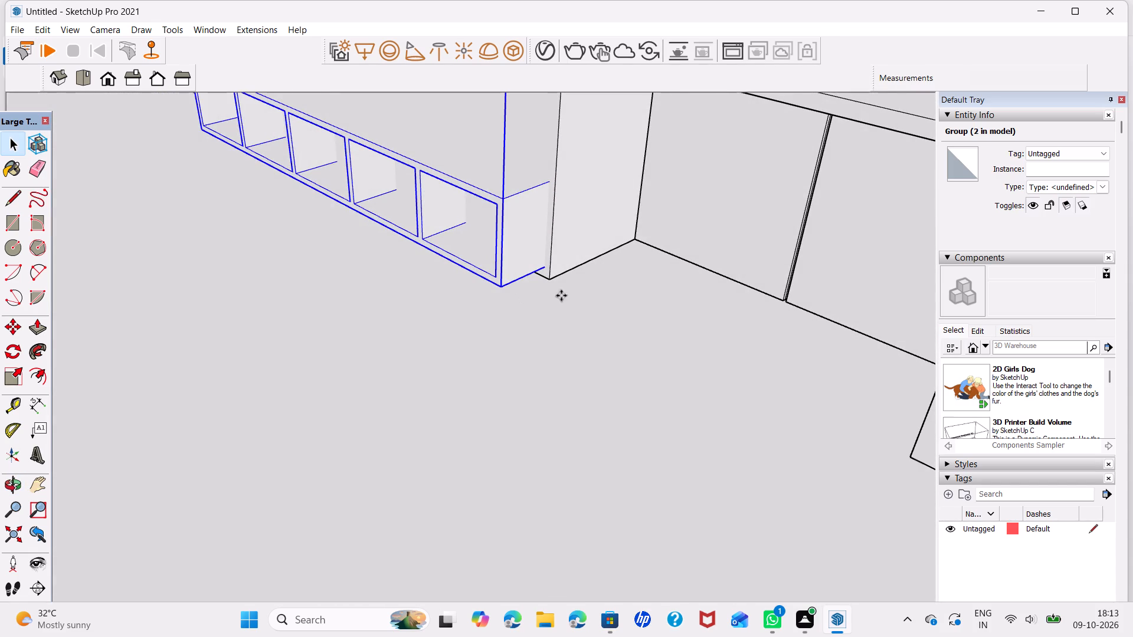
left_click(566, 255)
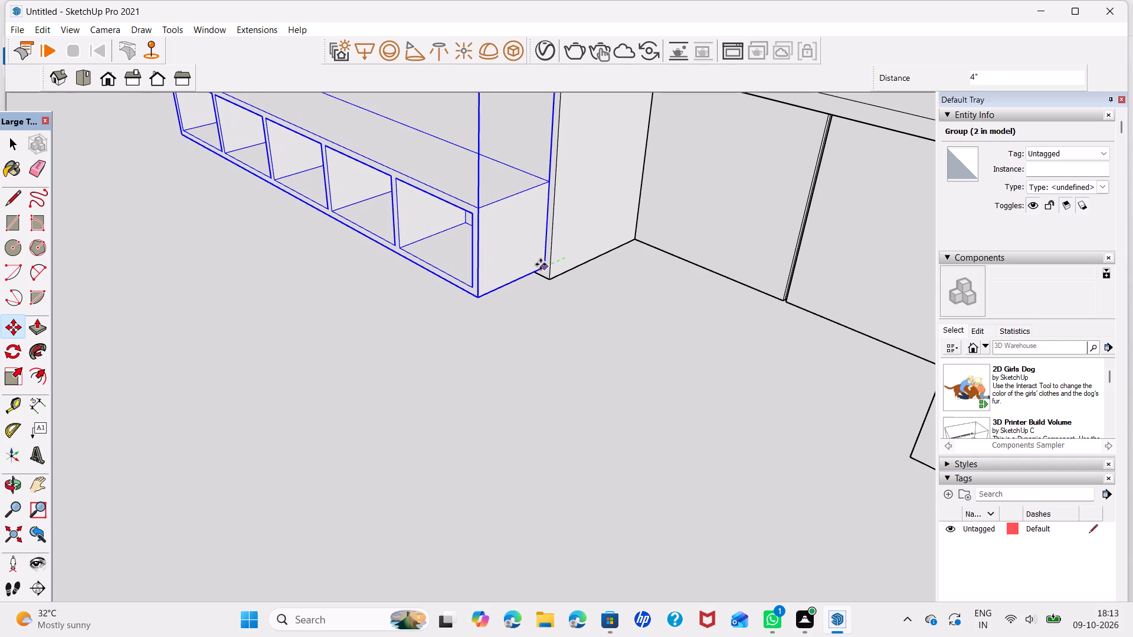
left_click(541, 264)
key("space")
Move the lower box group 1" sideways to line its end up with the wall panel's edge beside the low cabinet.
scroll(554, 285, "down", 12)
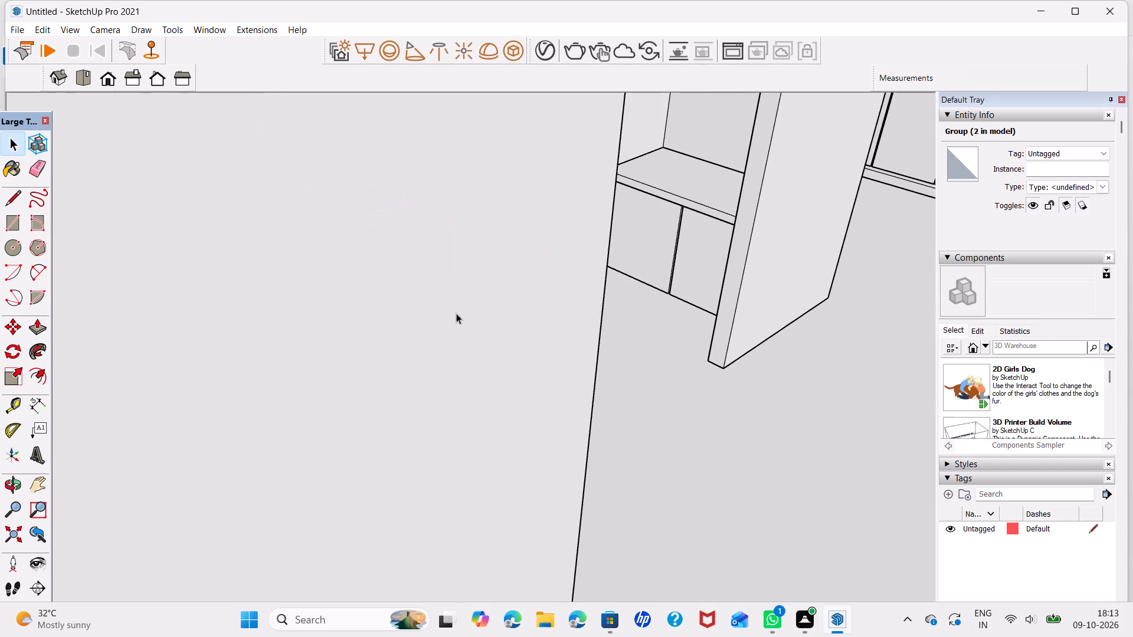
left_click(5, 535)
scroll(411, 369, "down", 1)
middle_click_drag(412, 343, 664, 476)
scroll(428, 228, "up", 6)
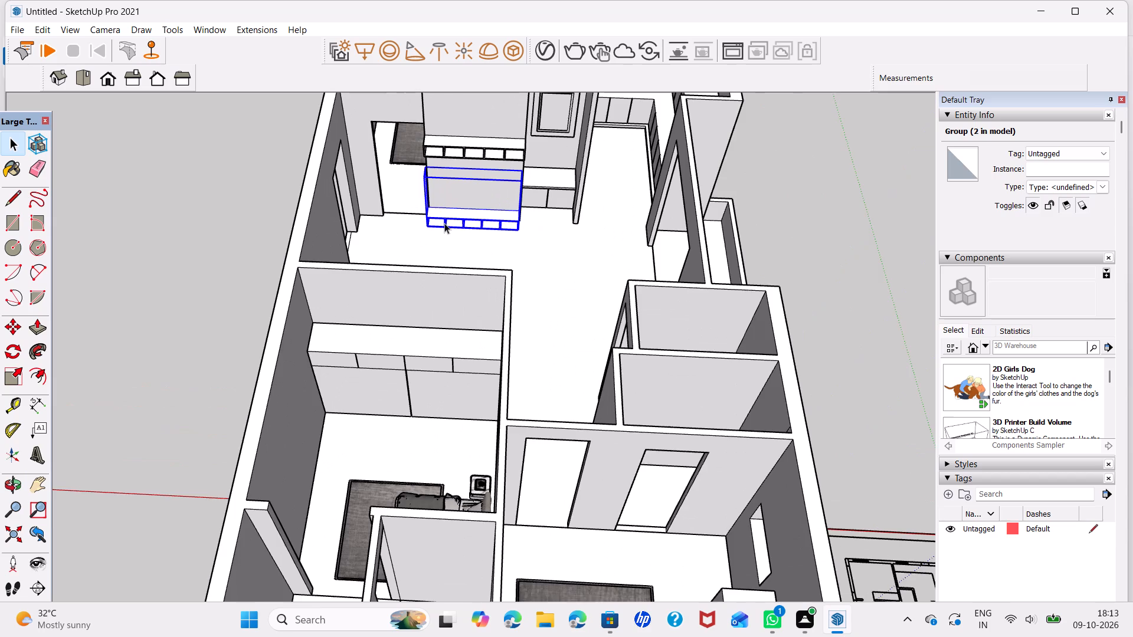
scroll(444, 223, "up", 6)
scroll(542, 188, "up", 9)
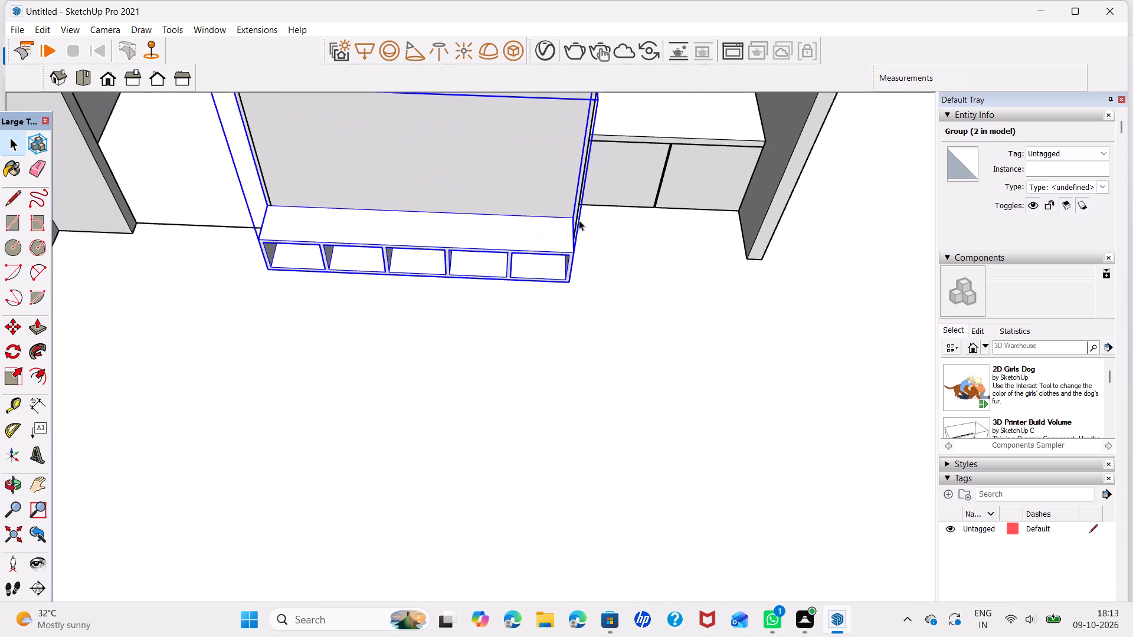
key("m")
left_click(574, 219)
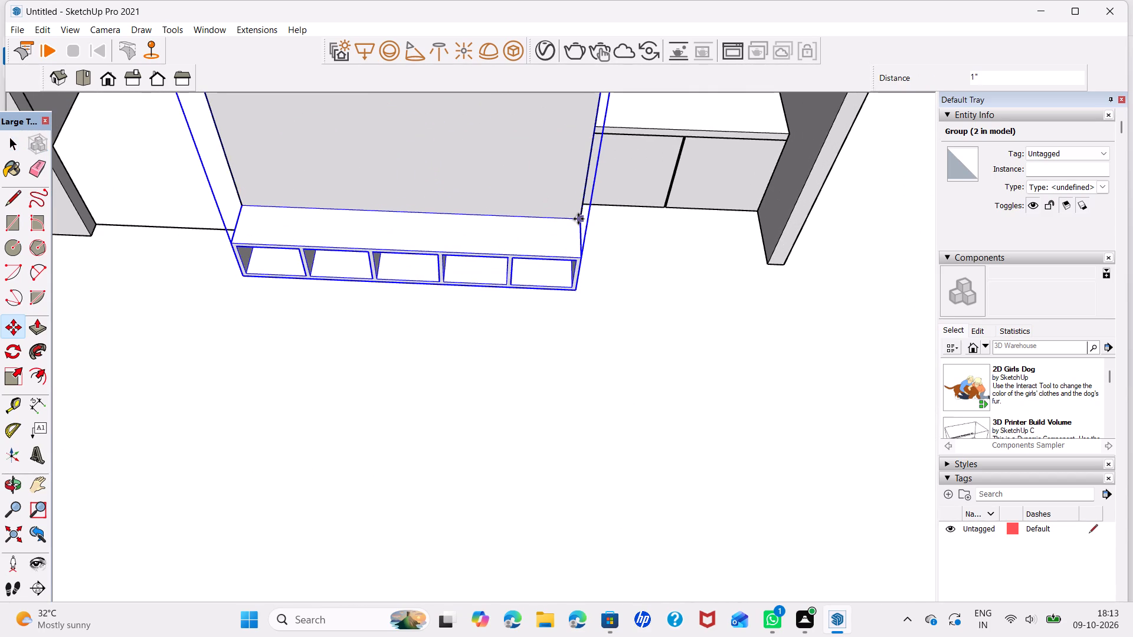
left_click(578, 219)
key("space")
scroll(450, 293, "down", 7)
middle_click_drag(446, 307, 454, 288)
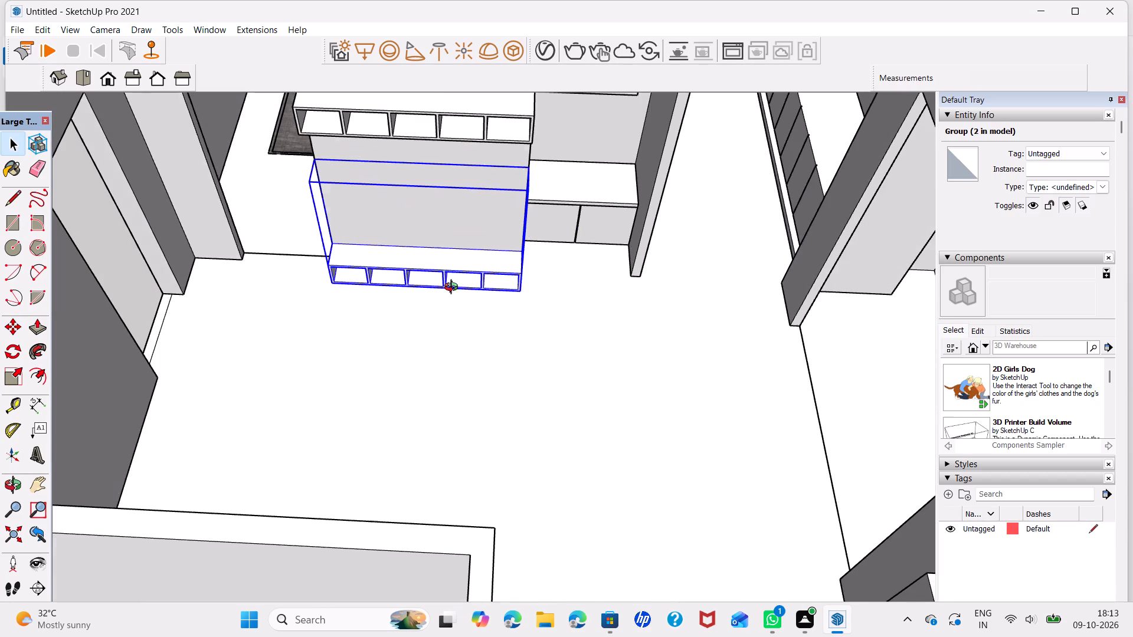
Look over the wall unit, the hall and the surrounding rooms from several angles, ending above the open hall floor.
middle_click_drag(454, 288, 523, 288)
scroll(519, 292, "down", 7)
middle_click_drag(533, 293, 479, 370)
middle_click_drag(510, 375, 443, 367)
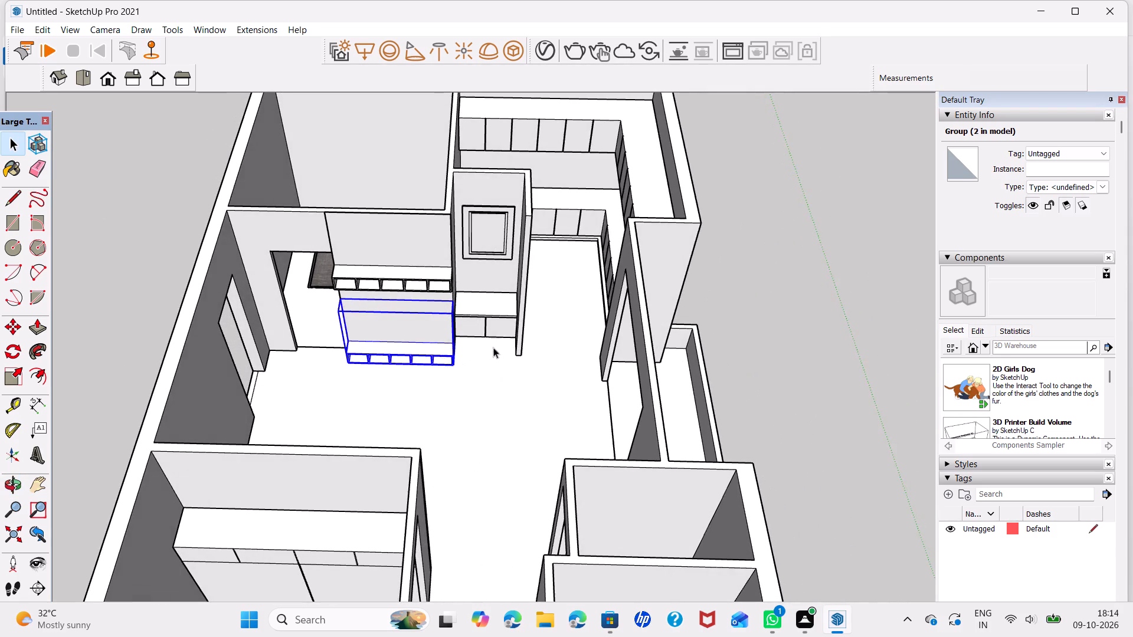
scroll(503, 344, "down", 3)
middle_click_drag(501, 396, 892, 436)
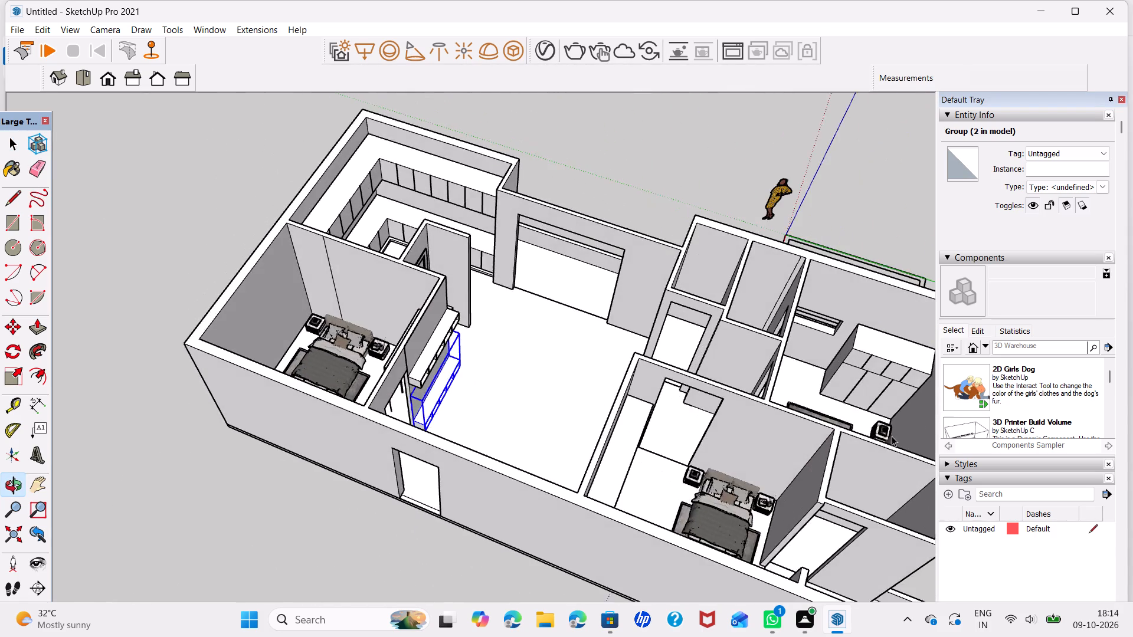
middle_click_drag(535, 478, 703, 565)
middle_click_drag(600, 420, 473, 413)
scroll(474, 431, "up", 3)
middle_click_drag(474, 425, 471, 487)
Import the michel-club1 L-shaped sofa from Downloads and place it in the hall against the bedroom wall facing the wall unit.
left_click(17, 35)
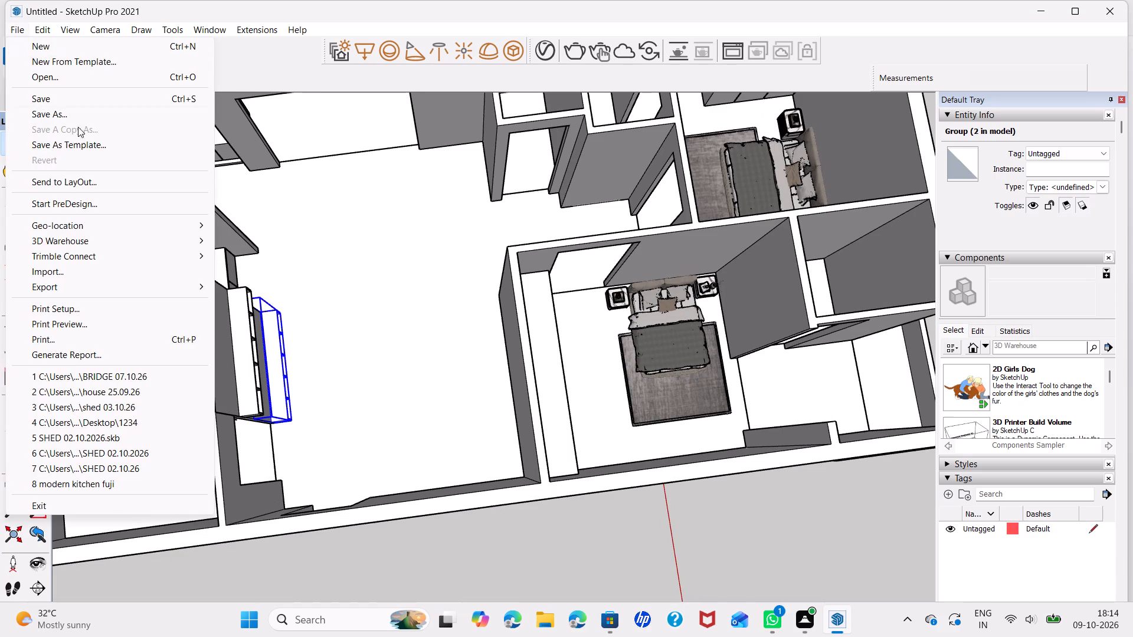
left_click(77, 277)
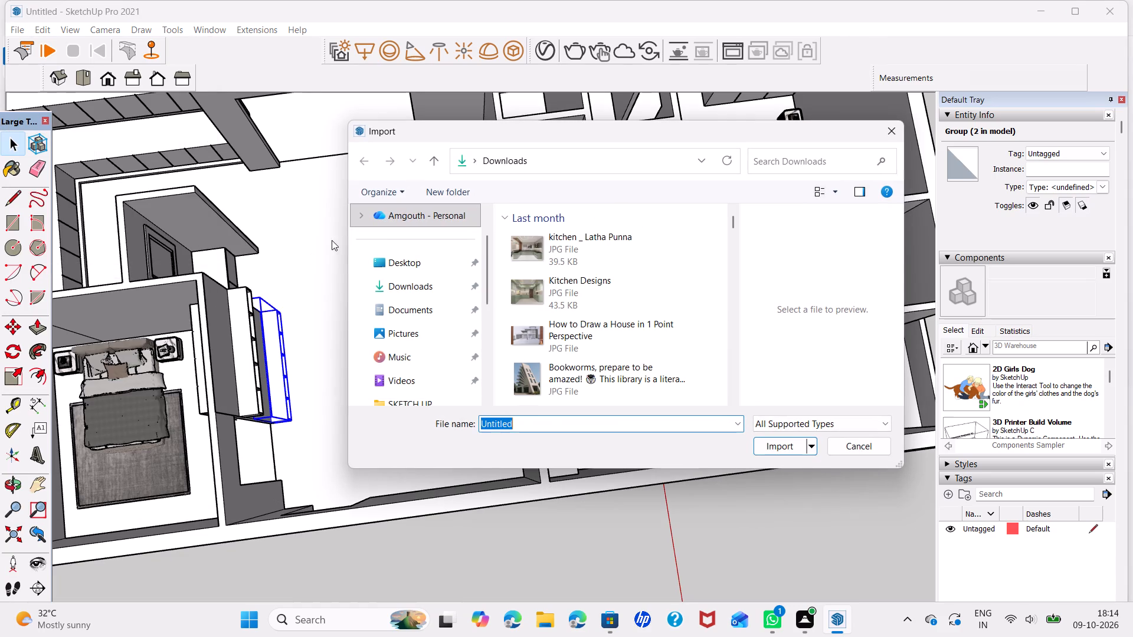
scroll(539, 284, "down", 10)
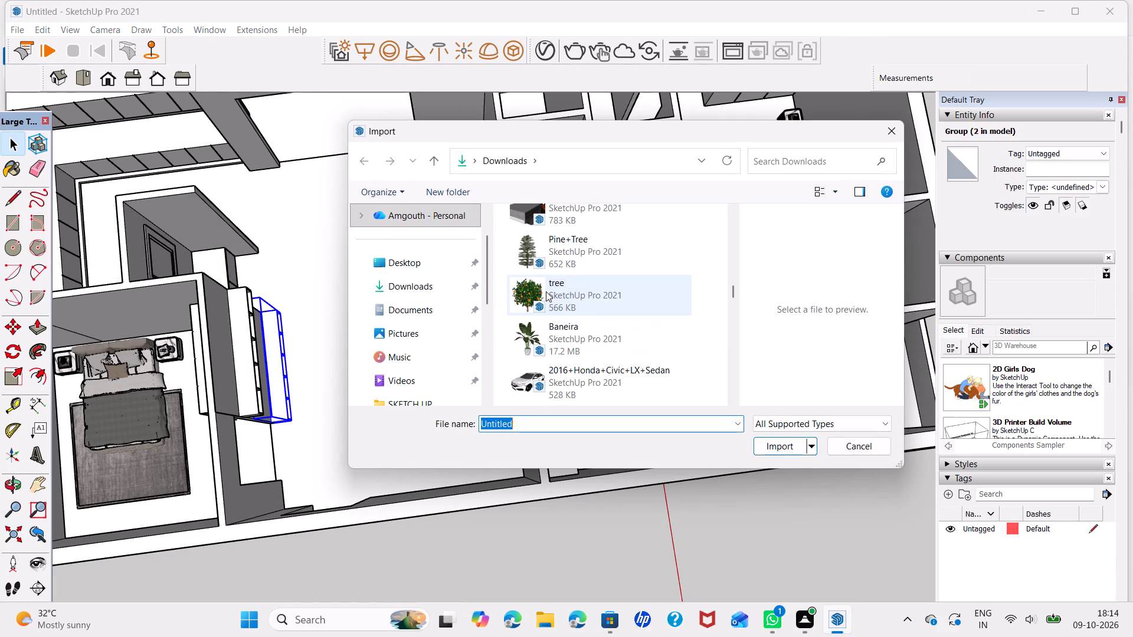
scroll(546, 291, "up", 2)
scroll(546, 291, "down", 3)
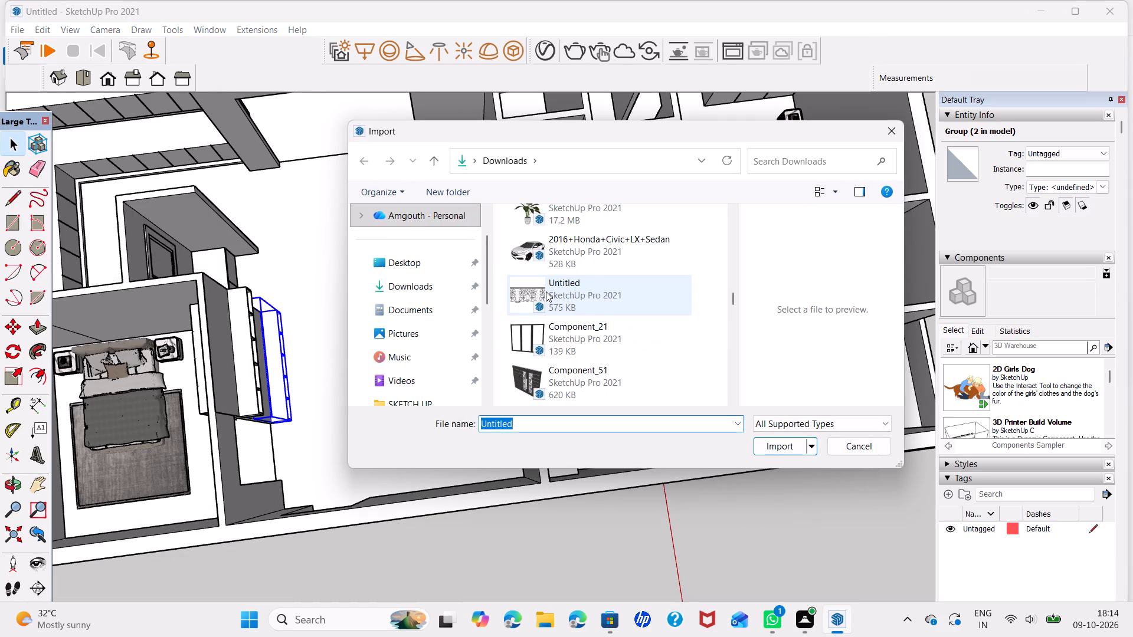
scroll(546, 291, "down", 3)
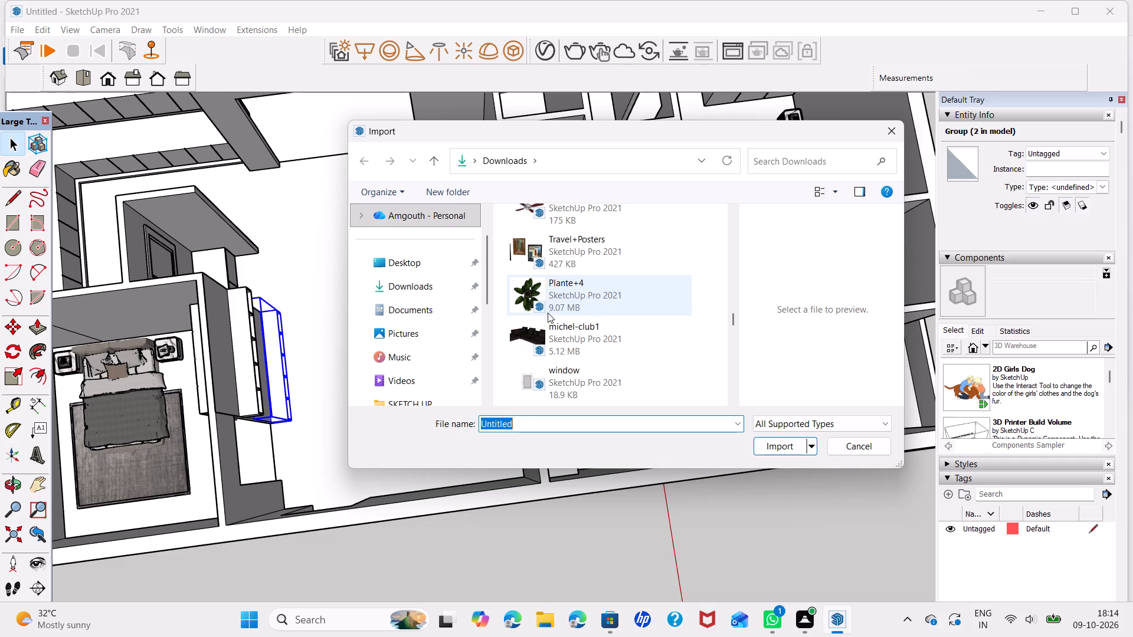
left_click(534, 343)
left_click(799, 450)
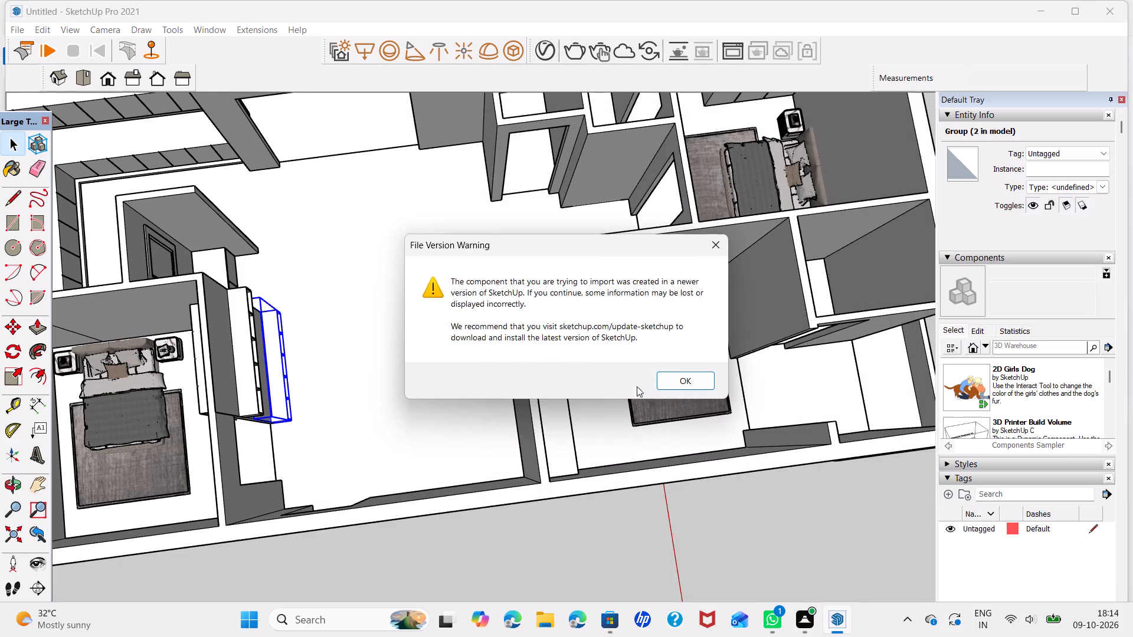
left_click(680, 386)
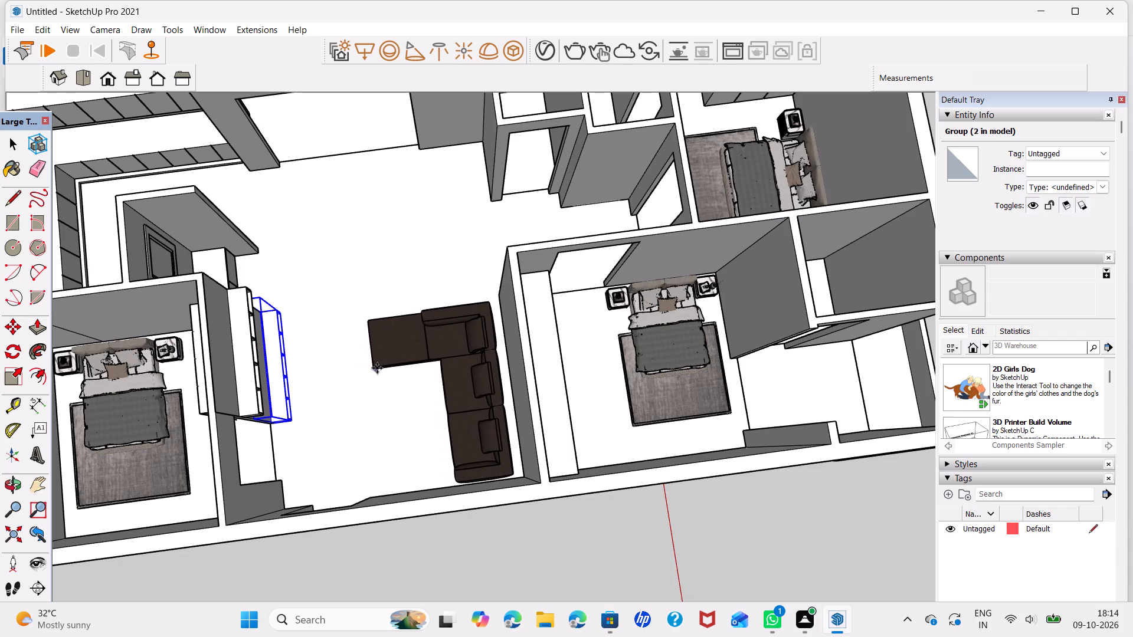
left_click(379, 368)
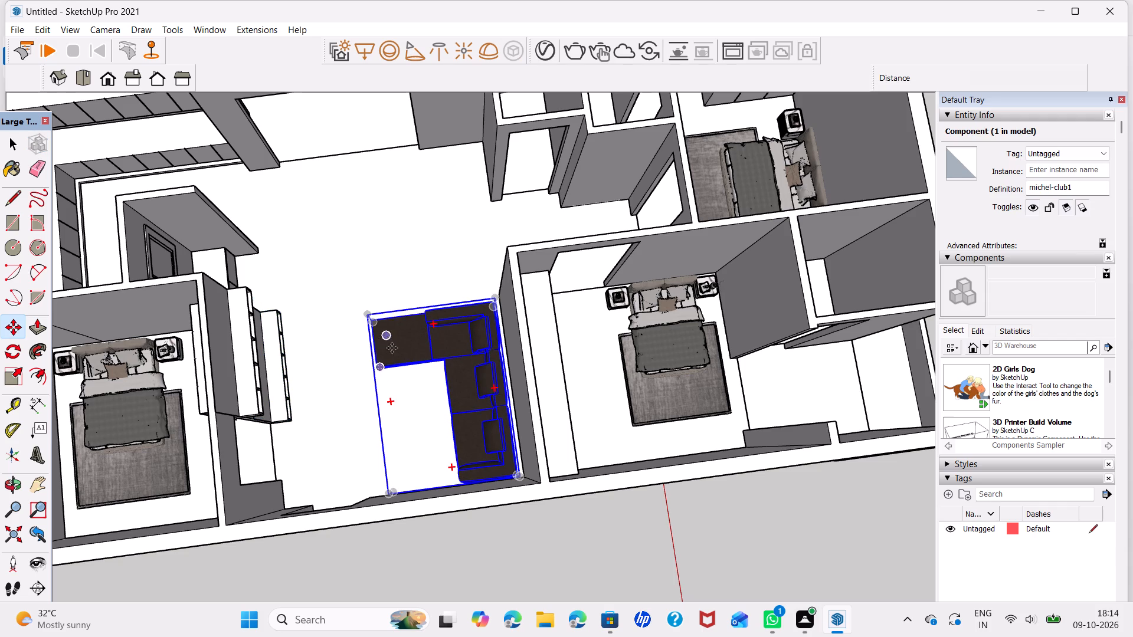
Scale the L-shaped sofa down uniformly to about 0.89 from its chaise-end corner.
key("s")
left_click(369, 311)
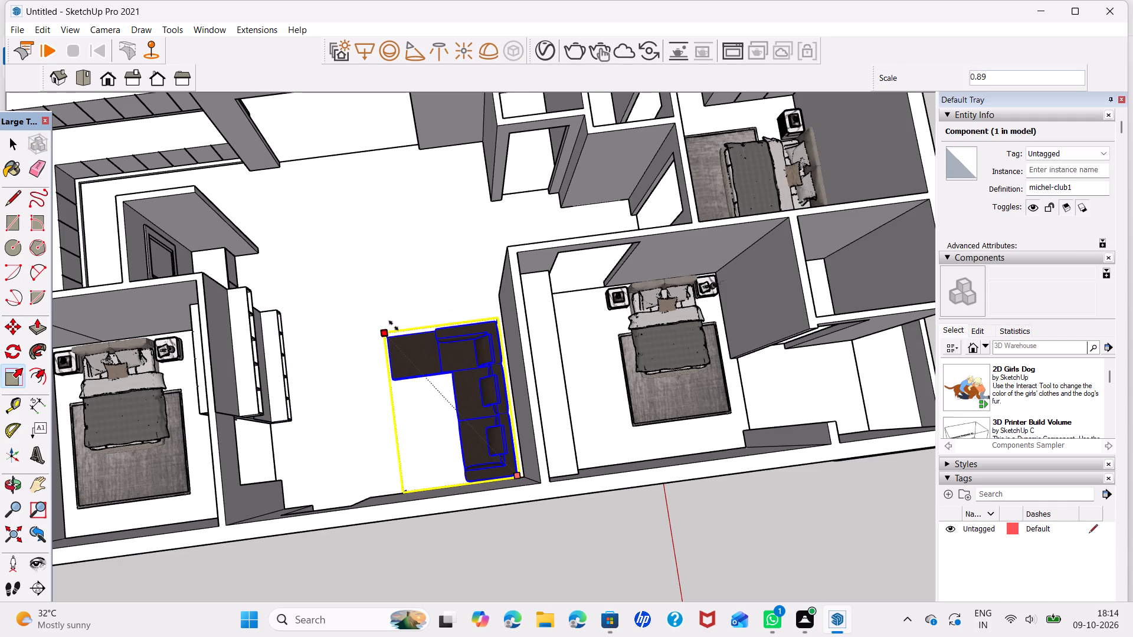
left_click(394, 326)
key("space")
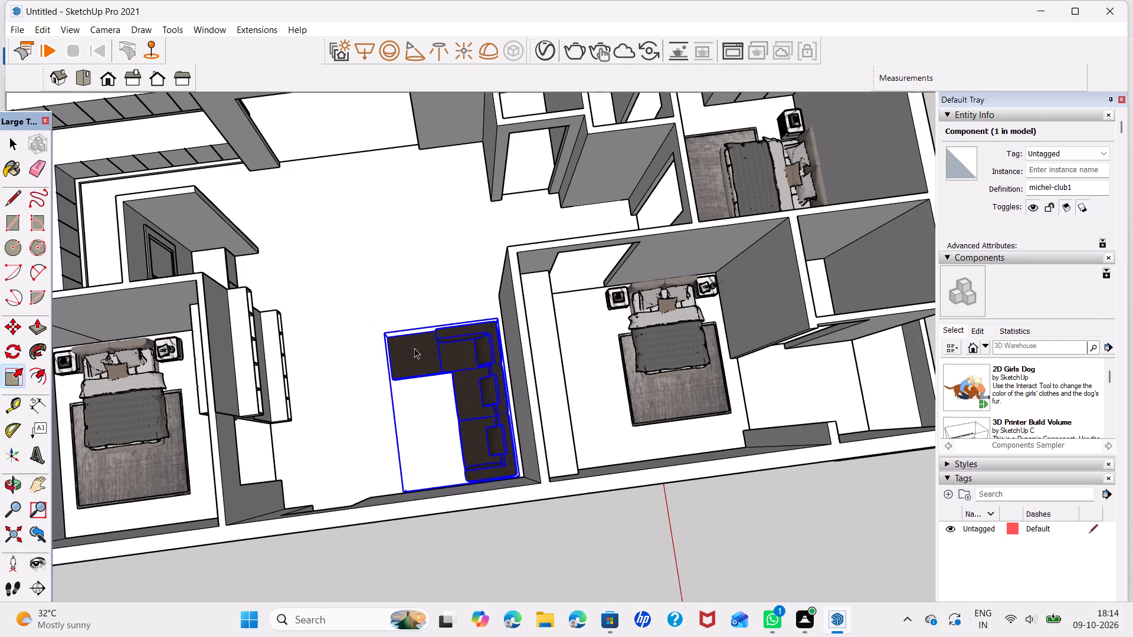
Move the sofa about 8" along the bedroom wall, away from the outer wall.
key("m")
left_click(493, 323)
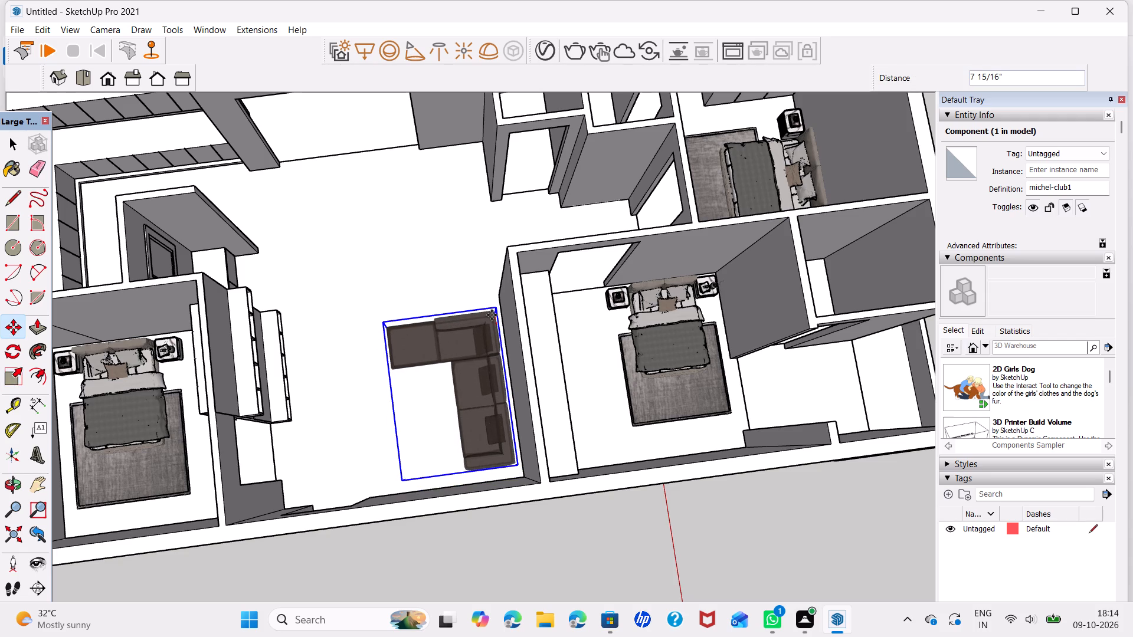
left_click(492, 315)
key("space")
Import the marble-topped coffee table model from Downloads and place it in the hall in front of the sofa.
scroll(430, 359, "down", 4)
middle_click_drag(420, 401, 507, 423)
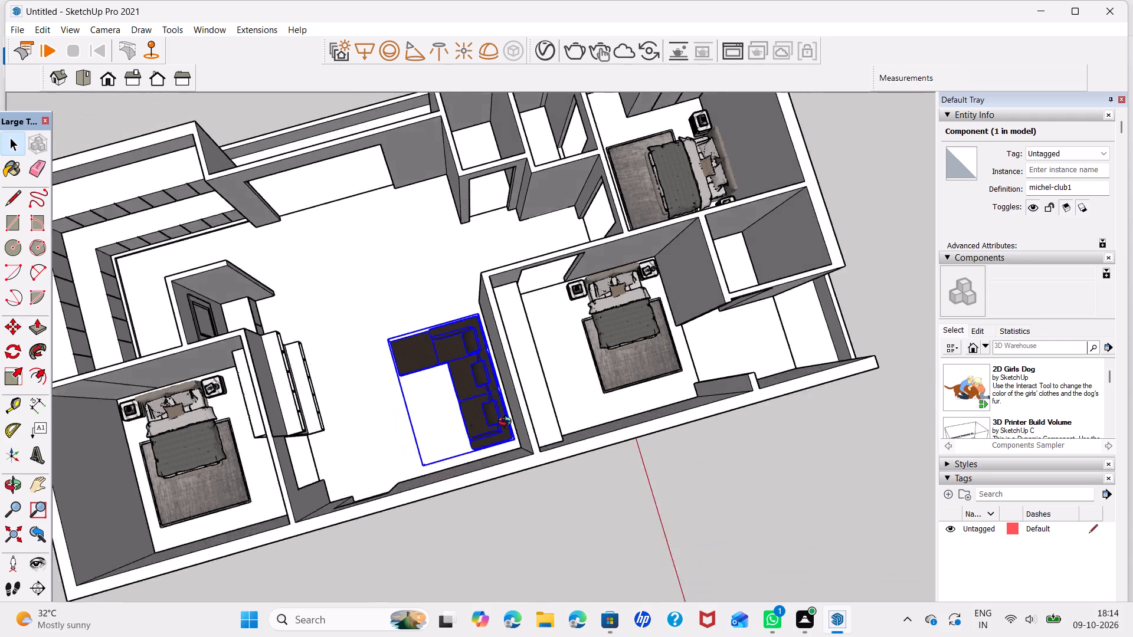
middle_click_drag(507, 423, 700, 364)
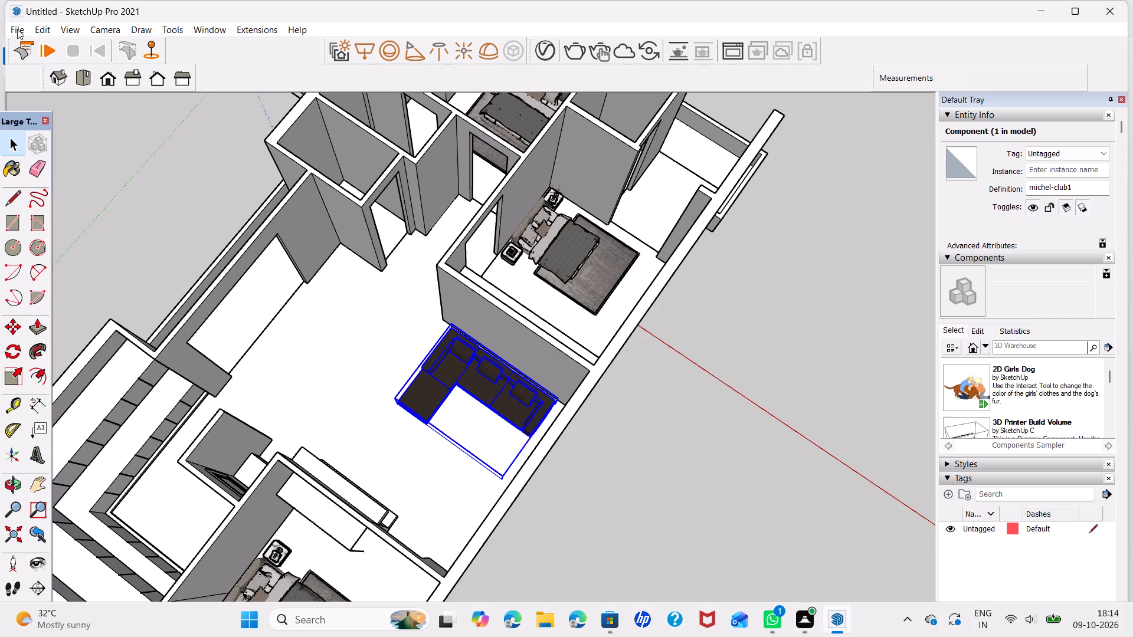
left_click(19, 28)
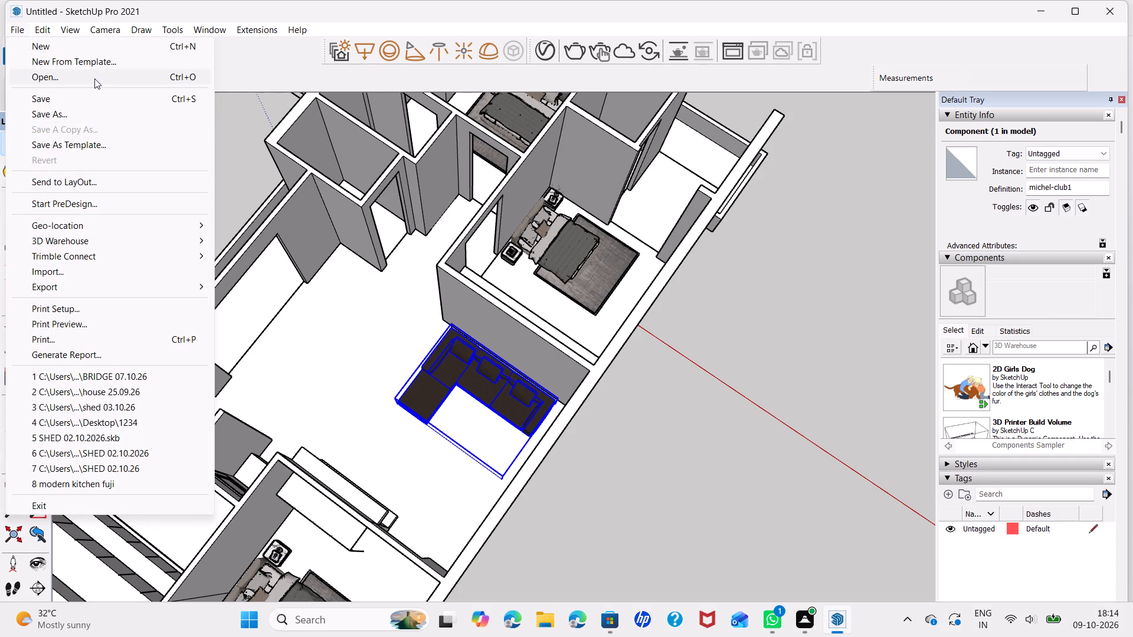
left_click(142, 277)
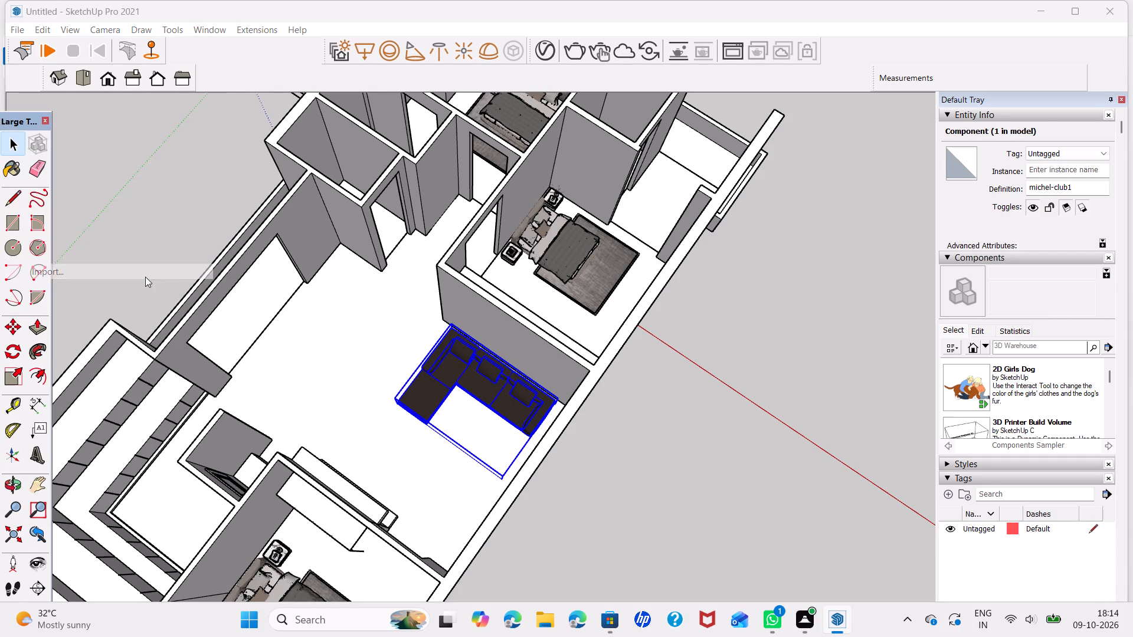
scroll(556, 329, "down", 5)
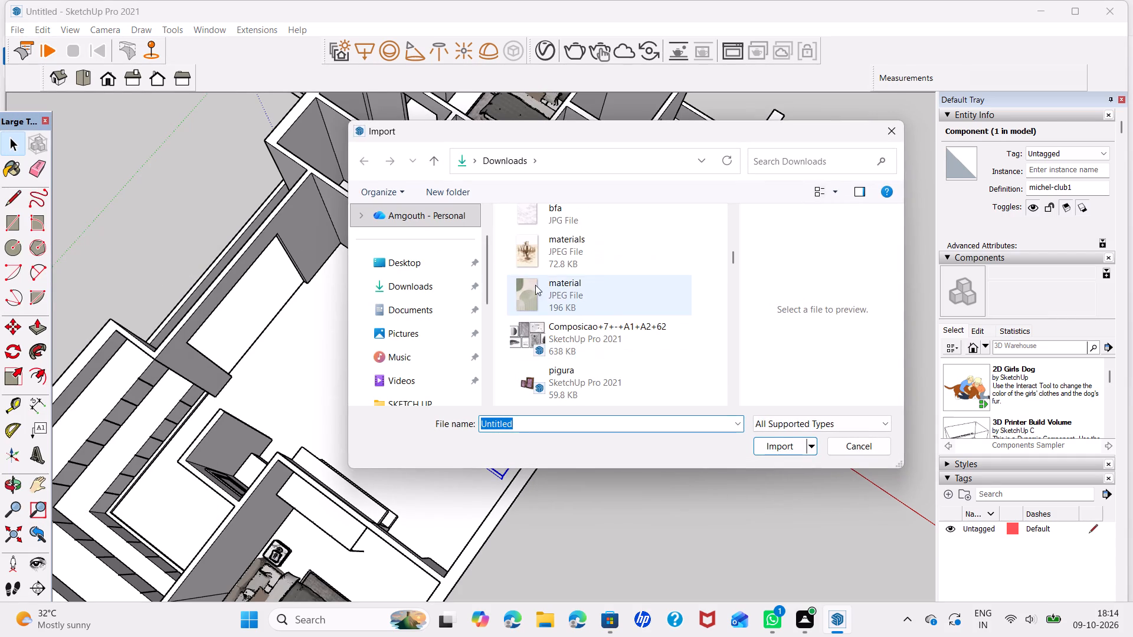
scroll(535, 285, "down", 2)
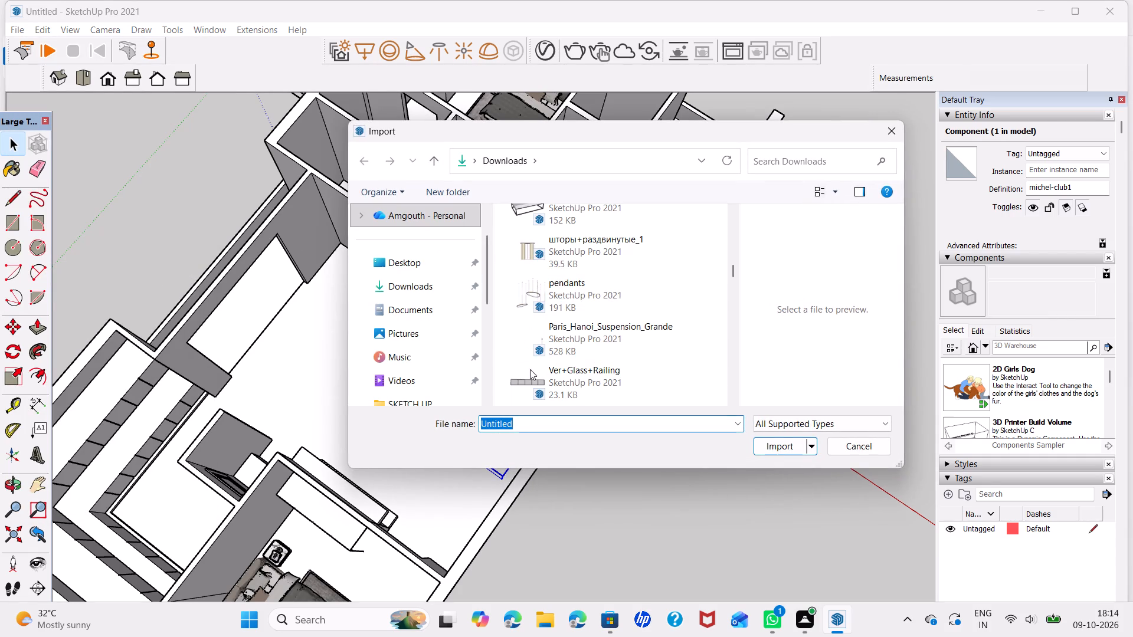
left_click(527, 207)
left_click(781, 445)
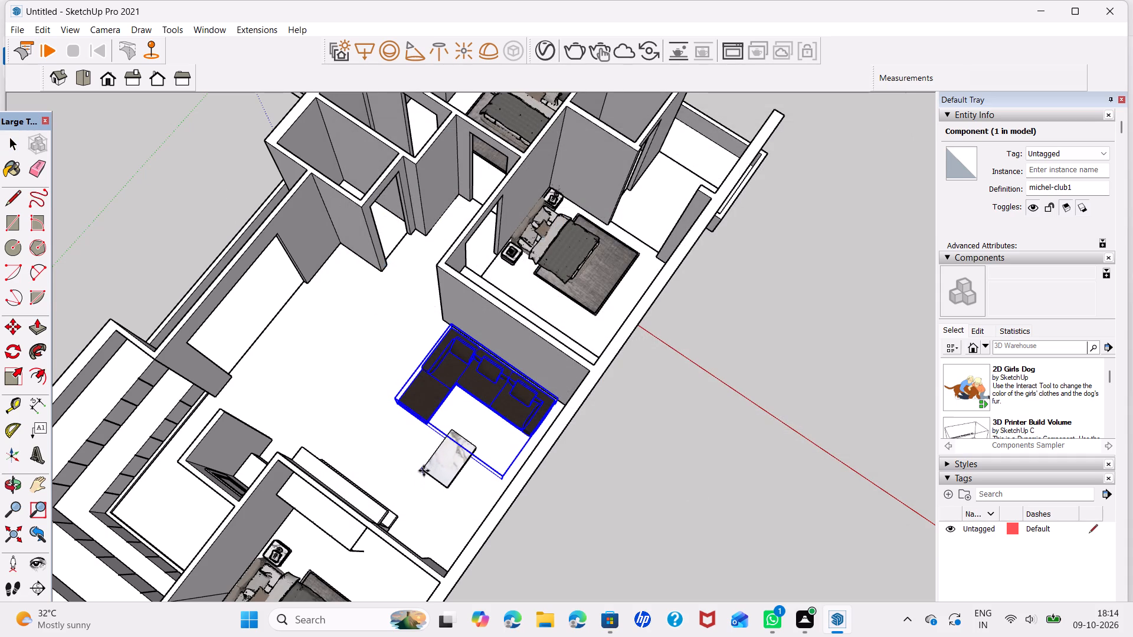
left_click(429, 448)
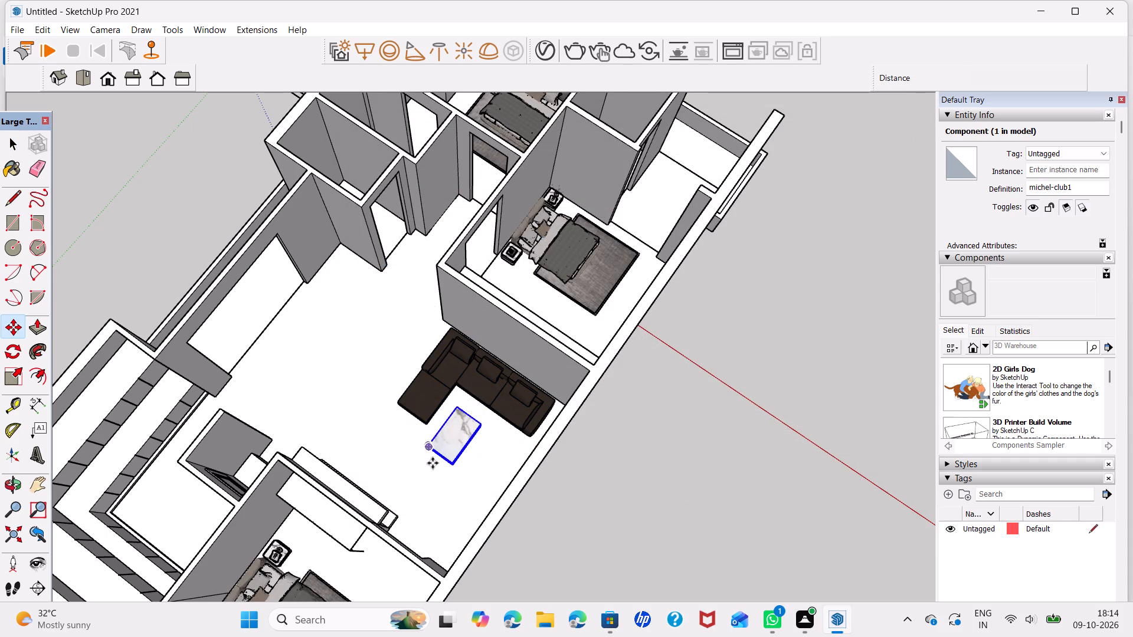
Rotate the coffee table 90° on the floor so its long side runs parallel to the sofa's long section.
left_click(12, 349)
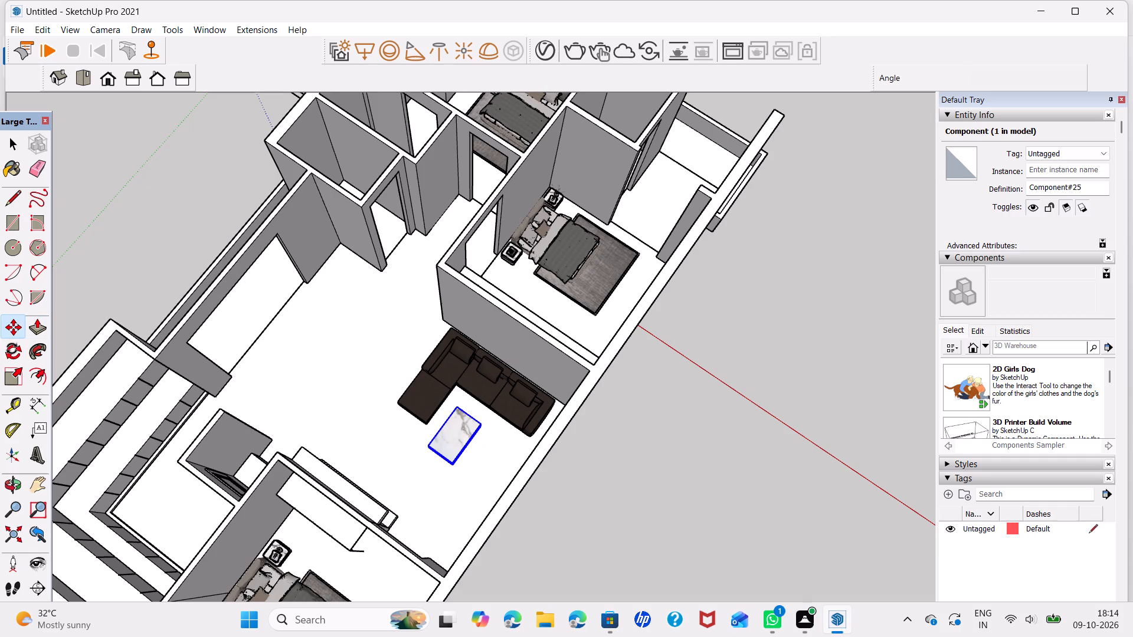
left_click(432, 474)
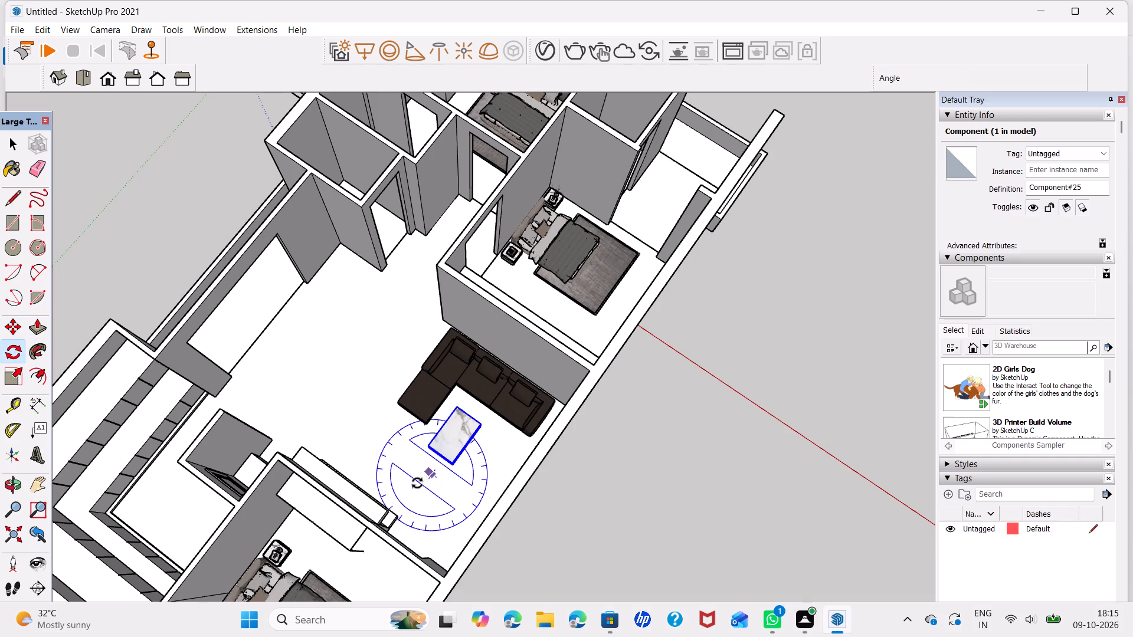
left_click(417, 487)
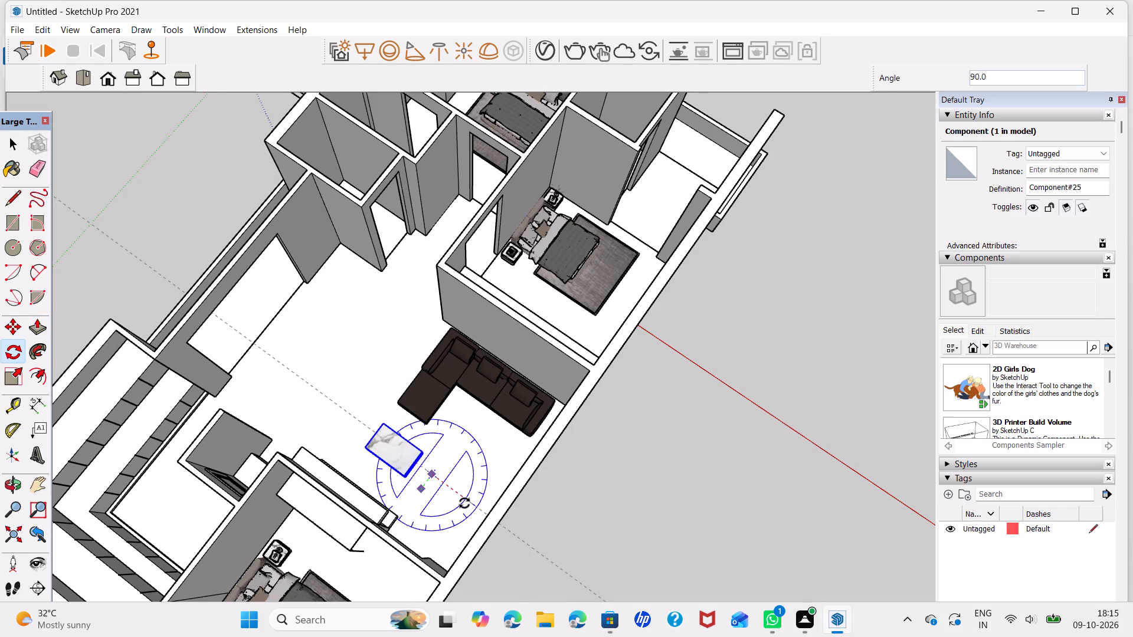
left_click(468, 500)
key("space")
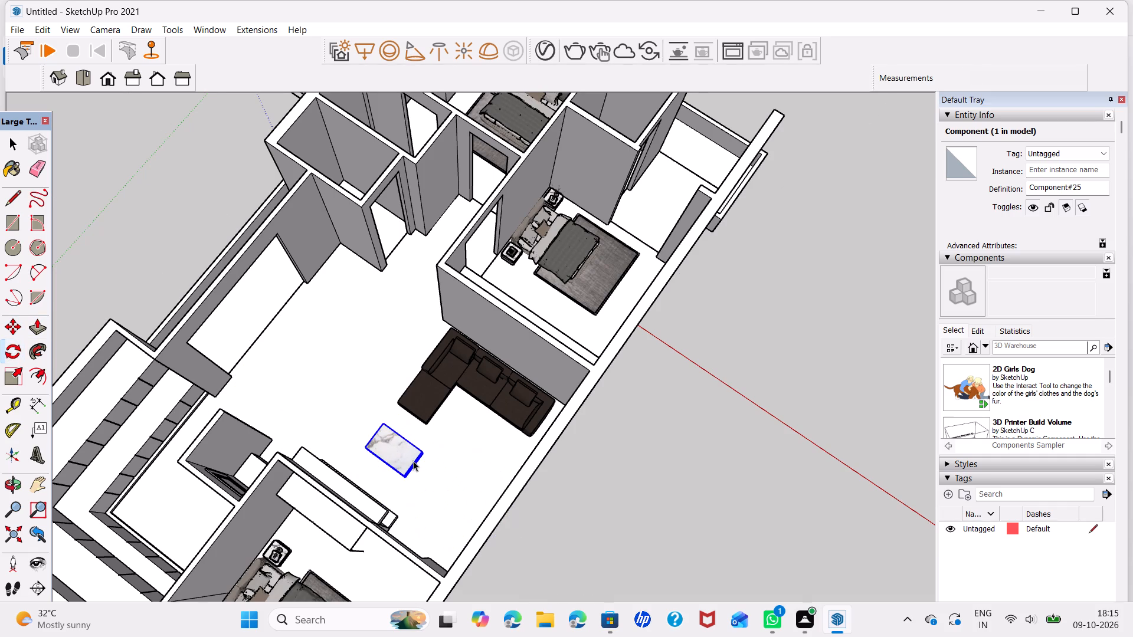
Move the coffee table about 5' 10 9/16" into the open corner of the L-shaped sofa.
key("m")
left_click(424, 452)
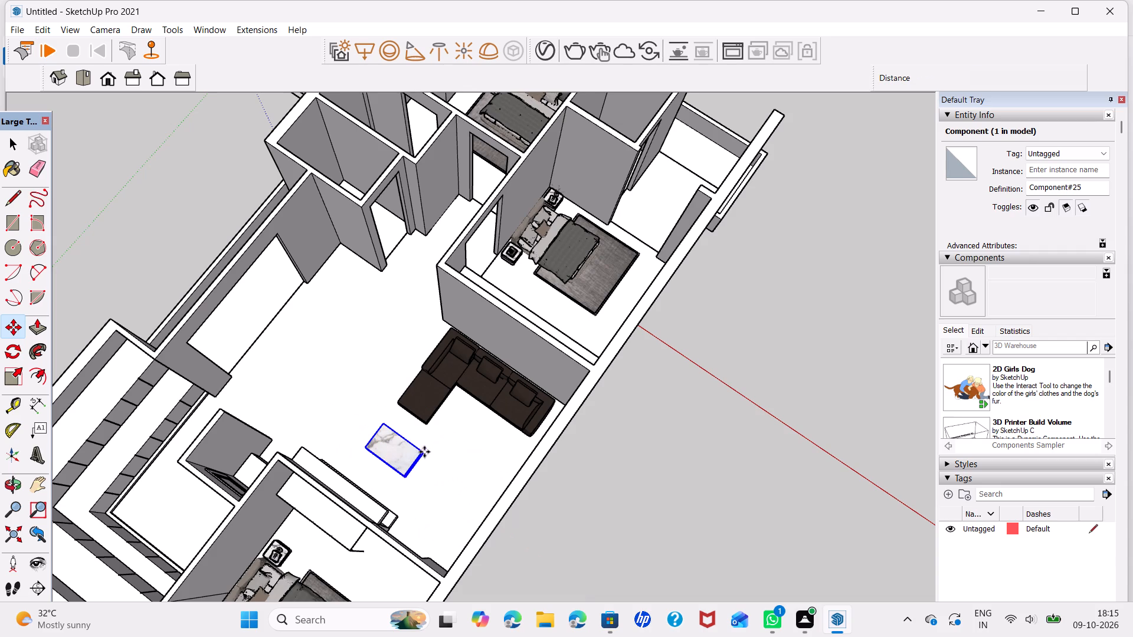
left_click(499, 432)
Raise the coffee table about 1' 2 1/2" and lower it slightly so its base frame rests on the floor.
scroll(489, 468, "up", 5)
scroll(487, 467, "up", 16)
middle_click_drag(490, 464, 495, 400)
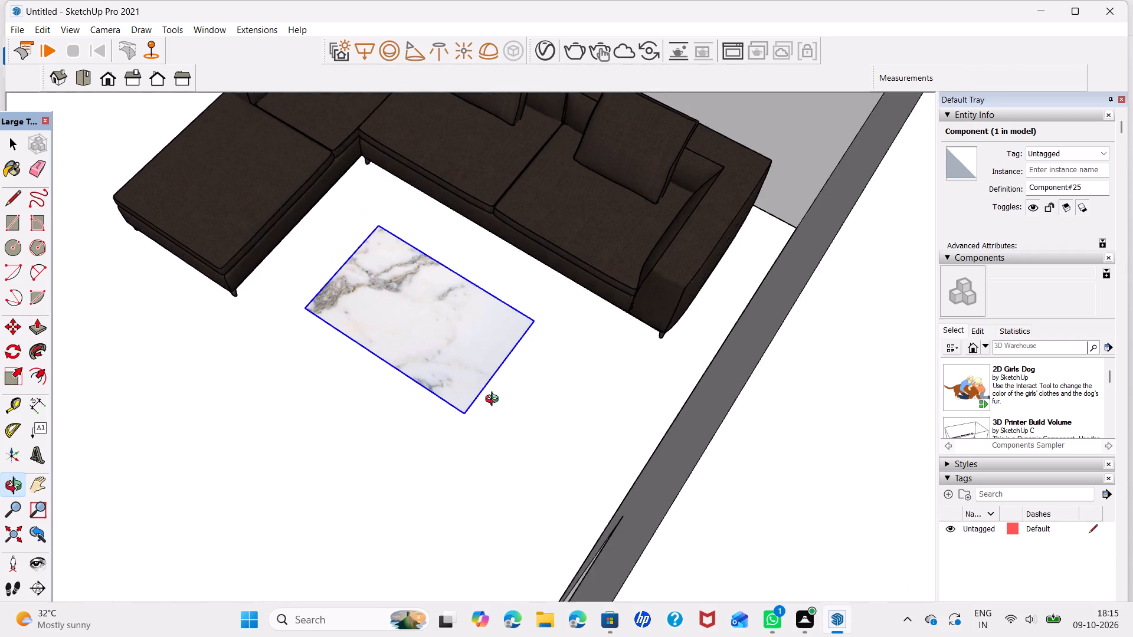
middle_click_drag(495, 400, 486, 253)
scroll(463, 404, "up", 2)
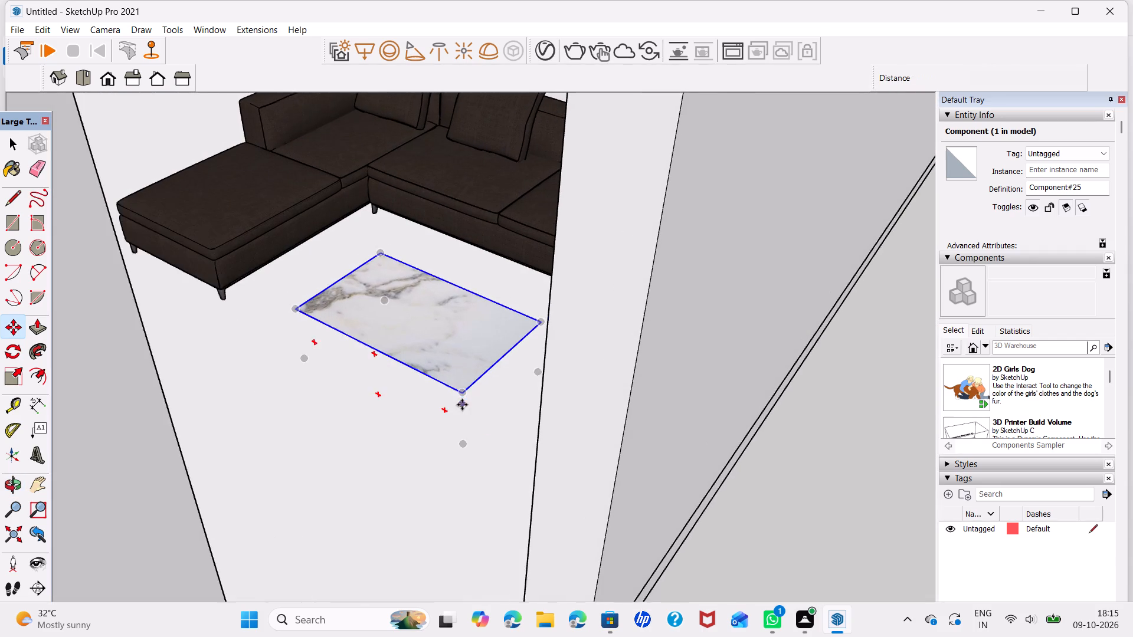
left_click(460, 390)
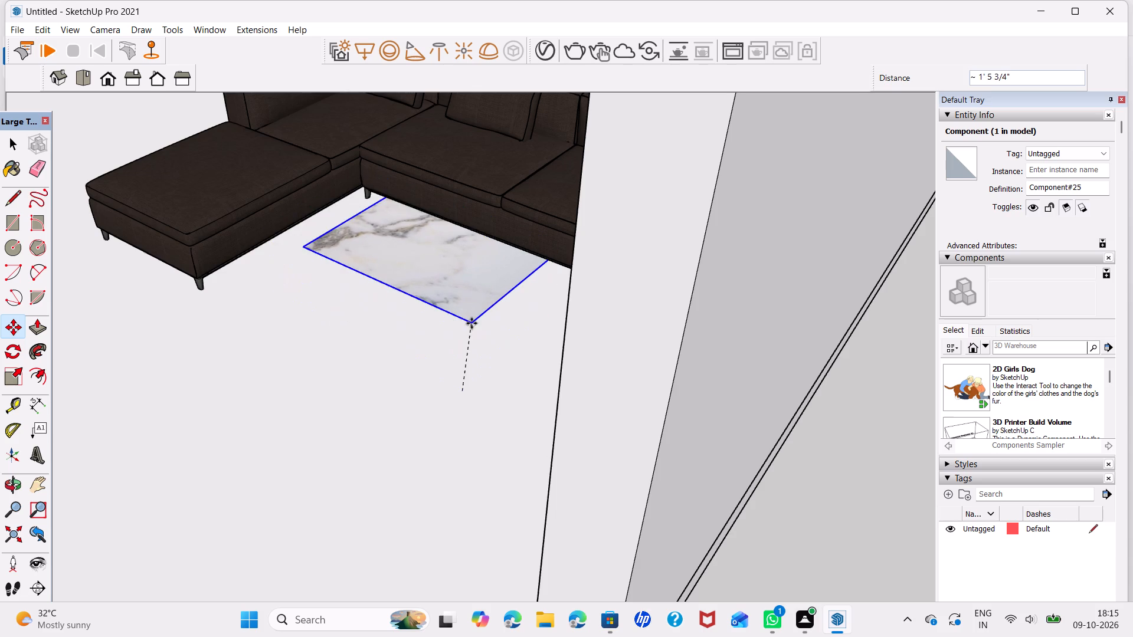
left_click(463, 318)
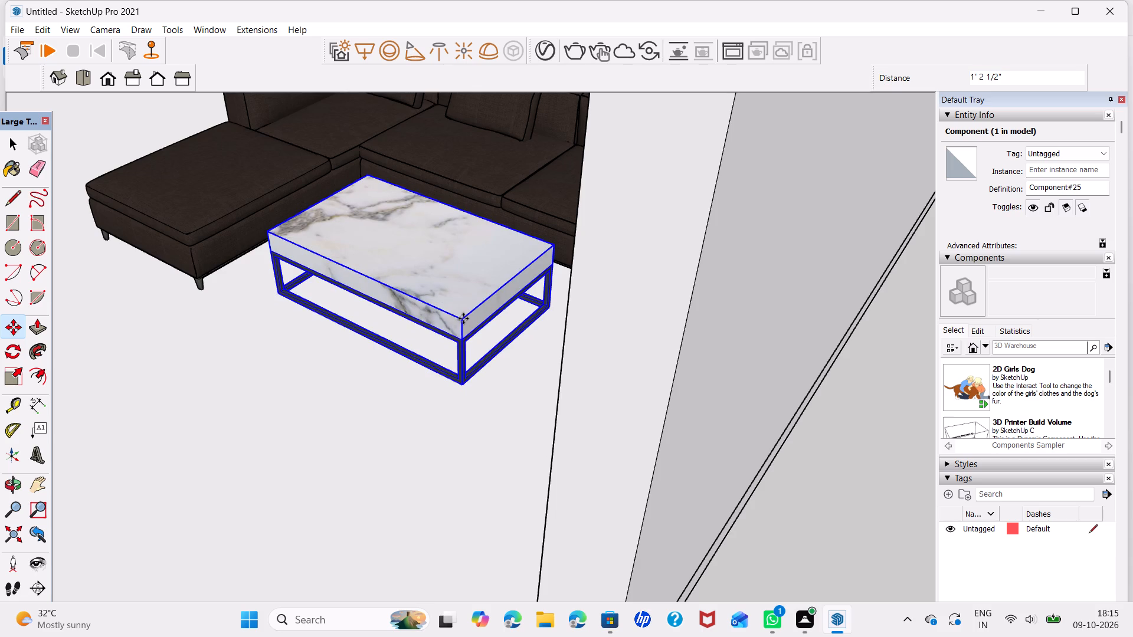
left_click(465, 383)
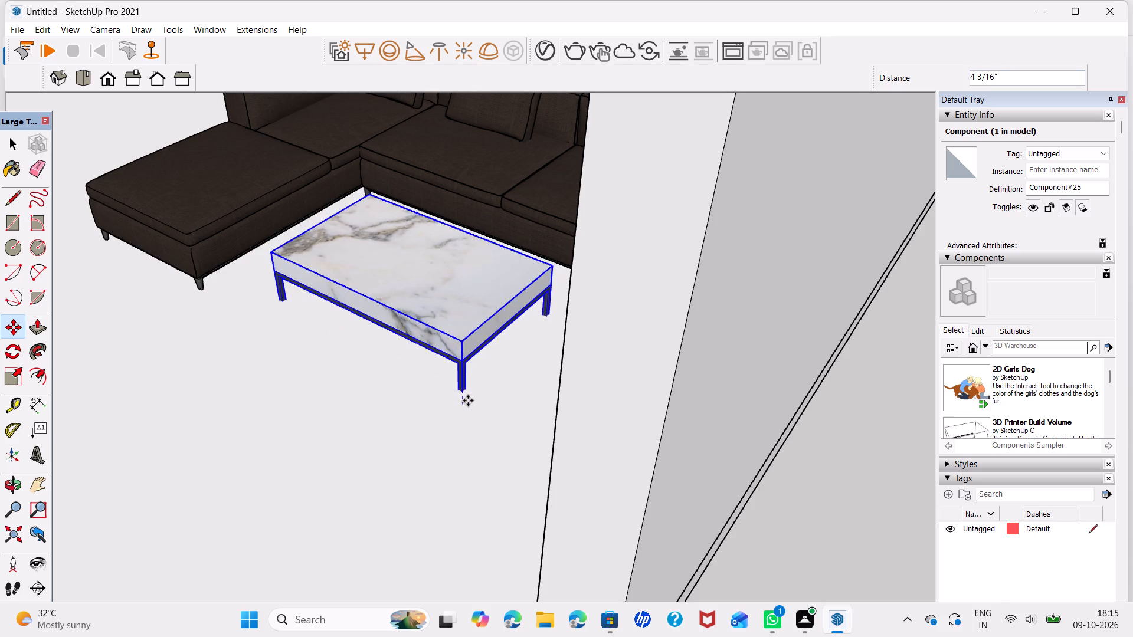
left_click(467, 399)
key("space")
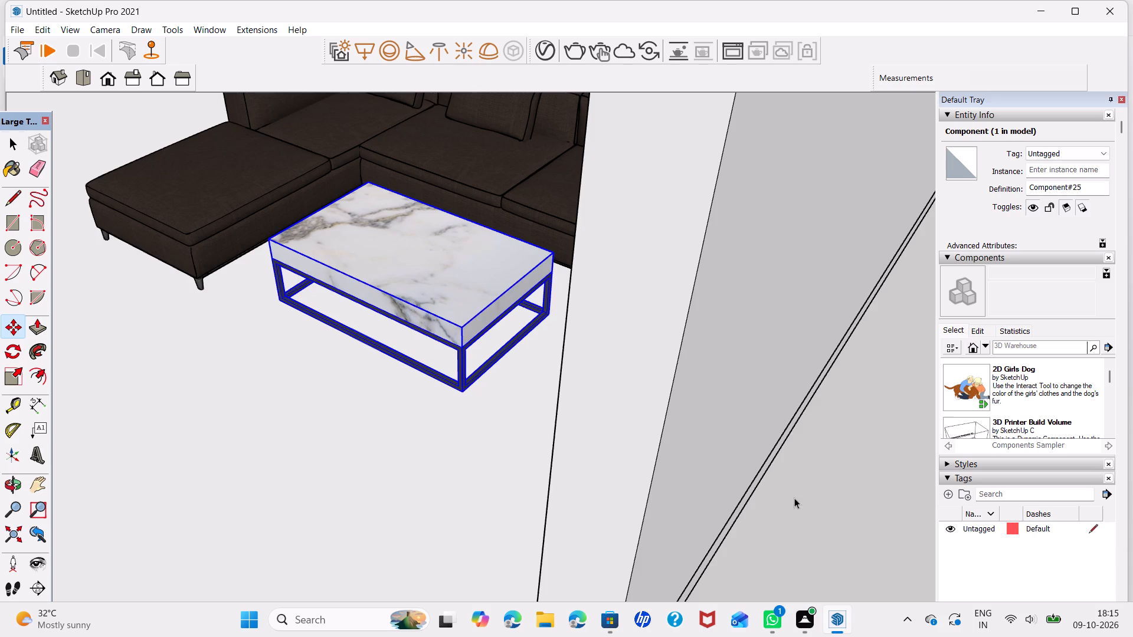
Clear the selection and examine the sofa and coffee table arrangement in the hall from outside and above.
left_click(811, 507)
scroll(457, 432, "down", 11)
scroll(465, 346, "down", 6)
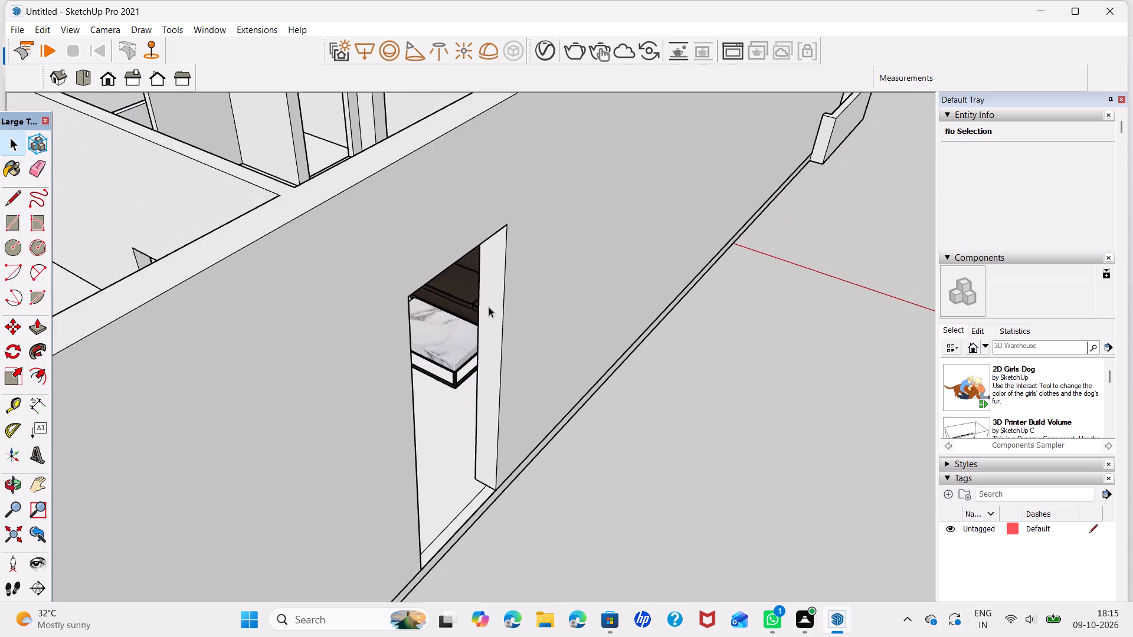
middle_click_drag(489, 307, 143, 567)
scroll(507, 377, "down", 6)
middle_click_drag(414, 306, 440, 349)
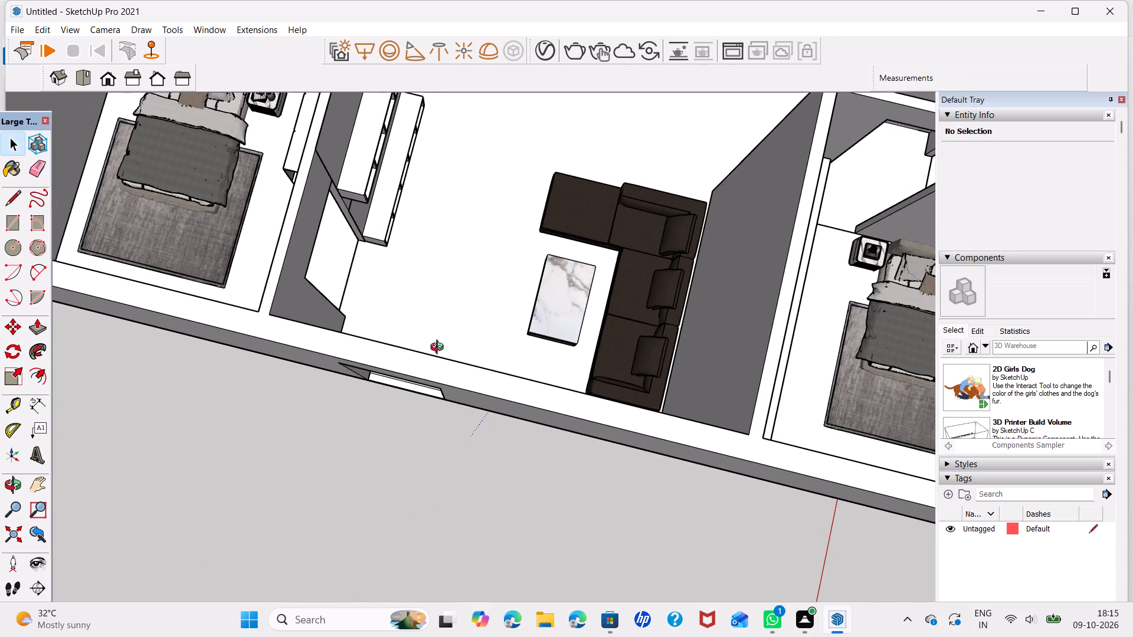
middle_click_drag(440, 349, 501, 379)
middle_click_drag(597, 381, 227, 252)
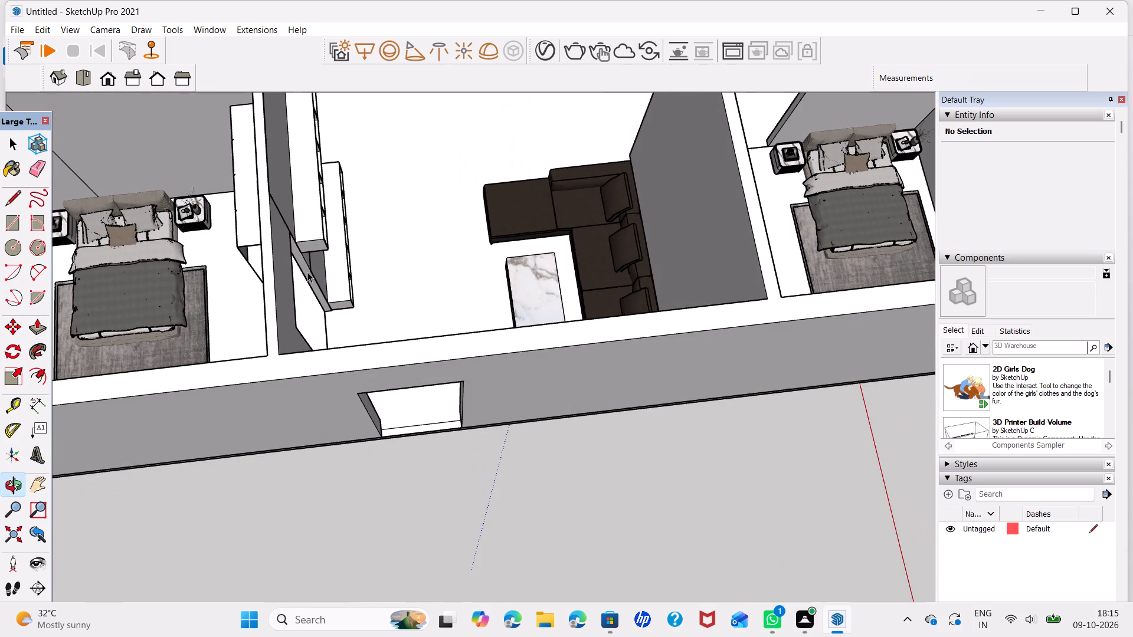
Examine the sofa and coffee table arrangement from above, and the wall unit opposite from the front.
middle_click_drag(724, 268, 251, 294)
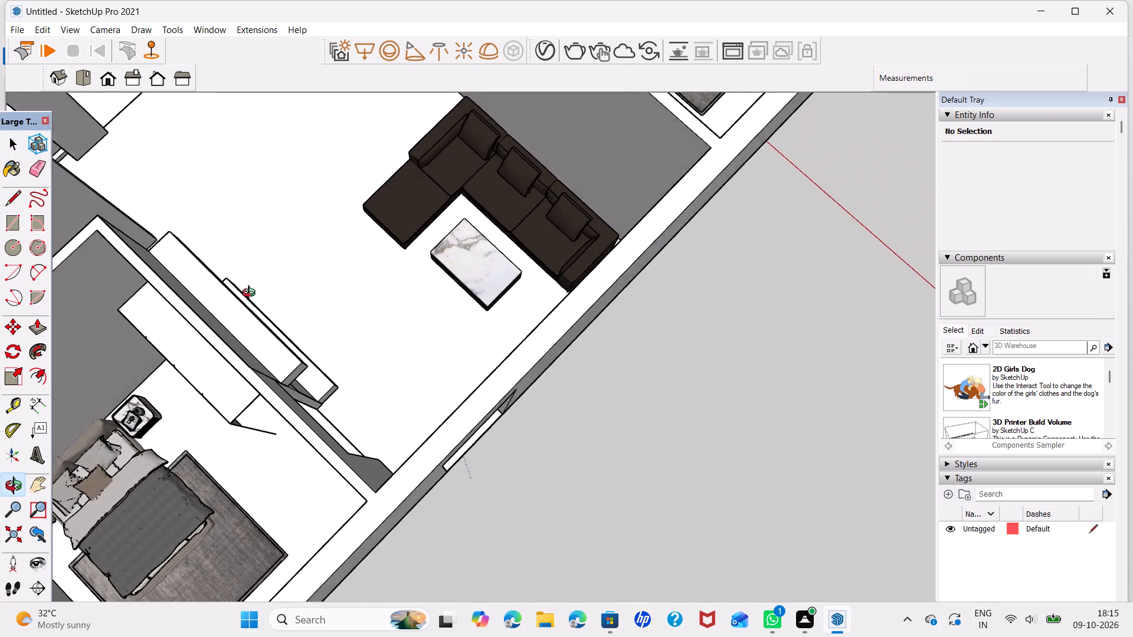
middle_click_drag(251, 294, 246, 286)
scroll(725, 295, "up", 1)
middle_click_drag(729, 318, 529, 246)
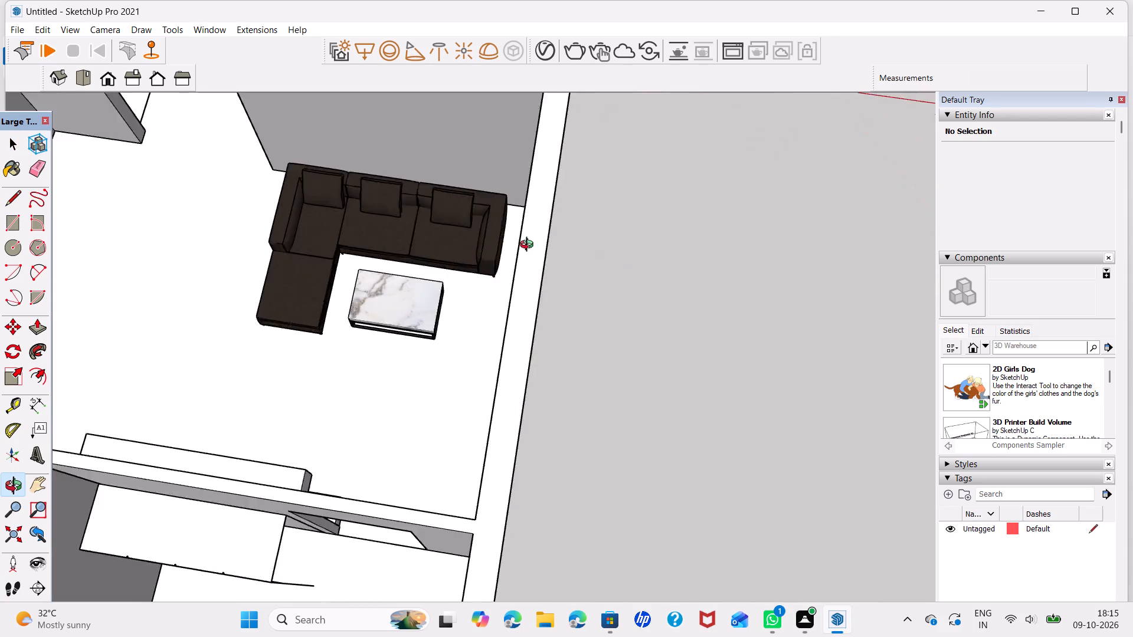
middle_click_drag(529, 246, 955, 42)
middle_click_drag(477, 369, 962, 309)
middle_click_drag(610, 461, 630, 366)
middle_click_drag(539, 325, 606, 379)
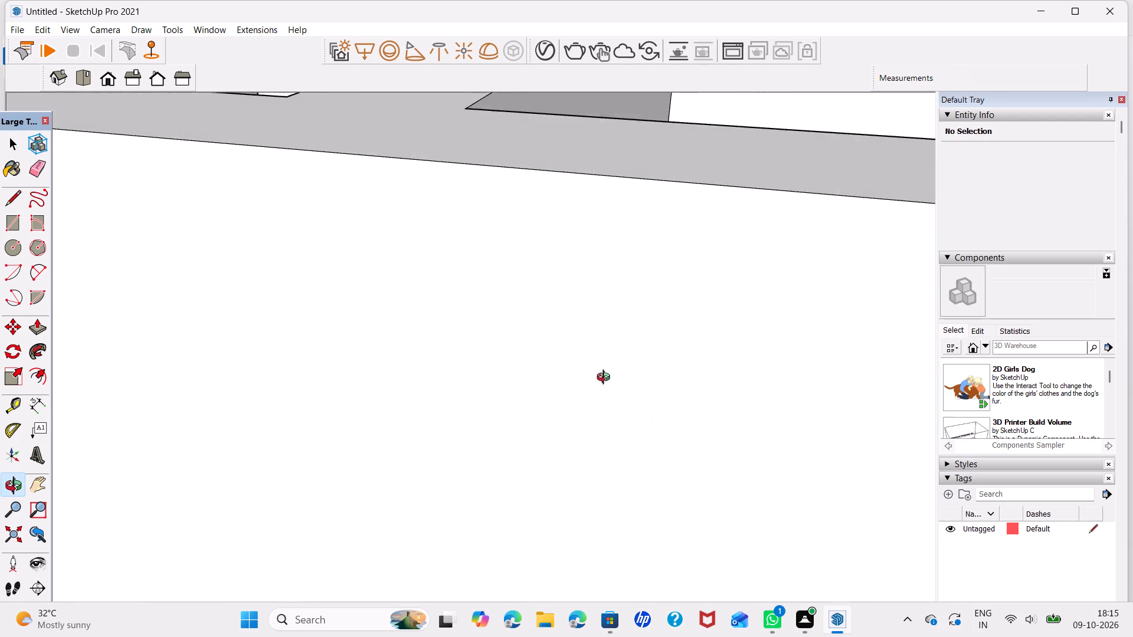
middle_click_drag(606, 379, 604, 376)
middle_click_drag(496, 312, 660, 636)
middle_click_drag(443, 300, 602, 394, "shift")
scroll(611, 416, "up", 4)
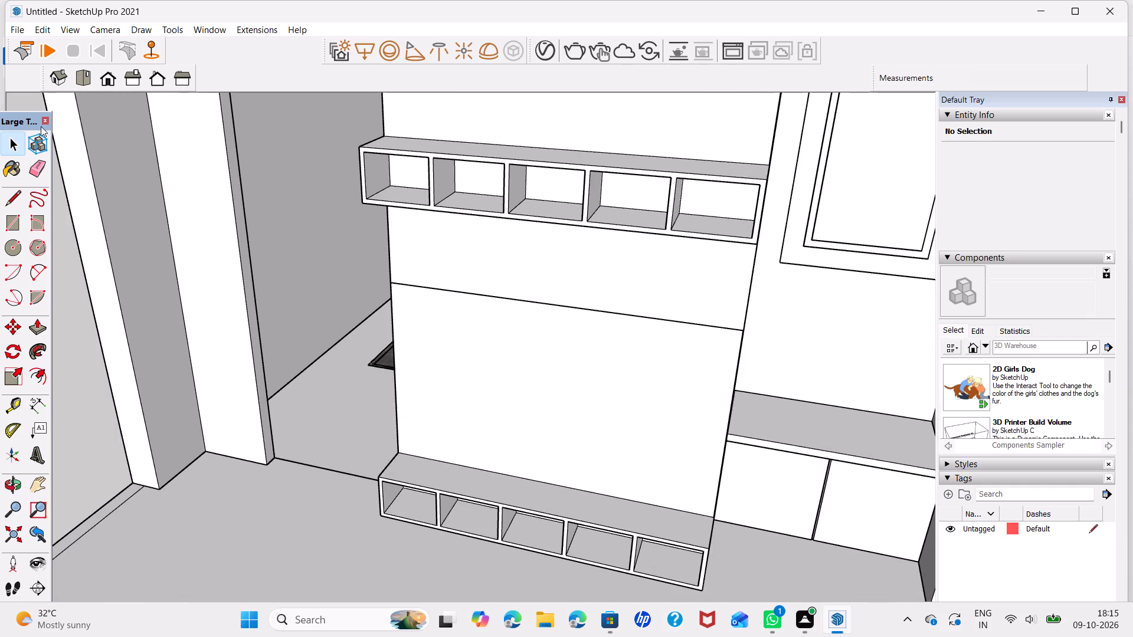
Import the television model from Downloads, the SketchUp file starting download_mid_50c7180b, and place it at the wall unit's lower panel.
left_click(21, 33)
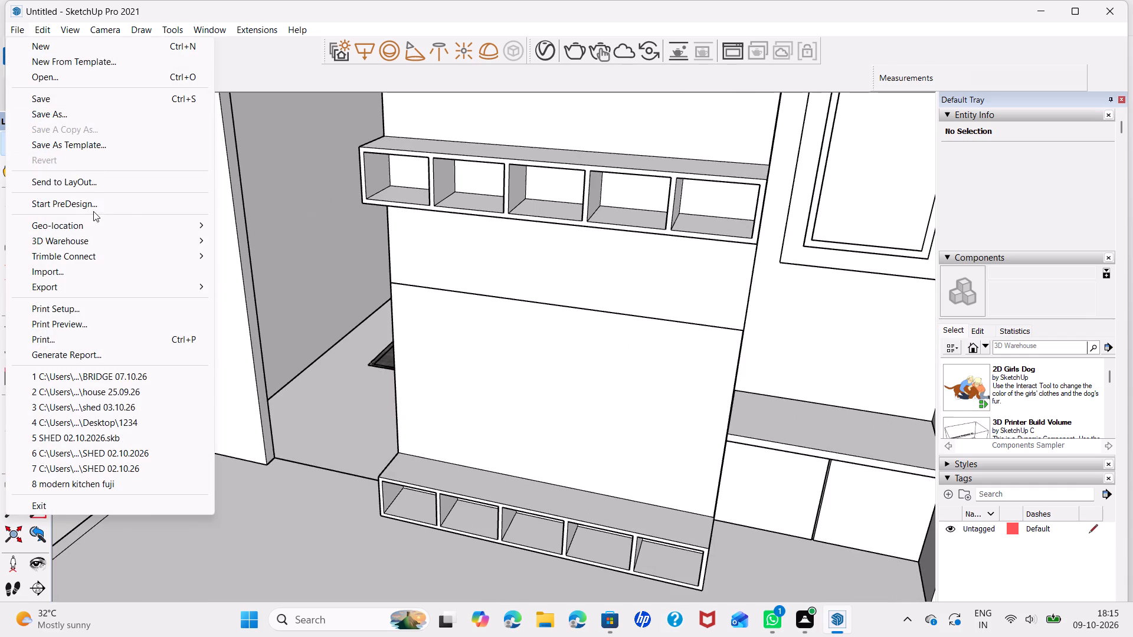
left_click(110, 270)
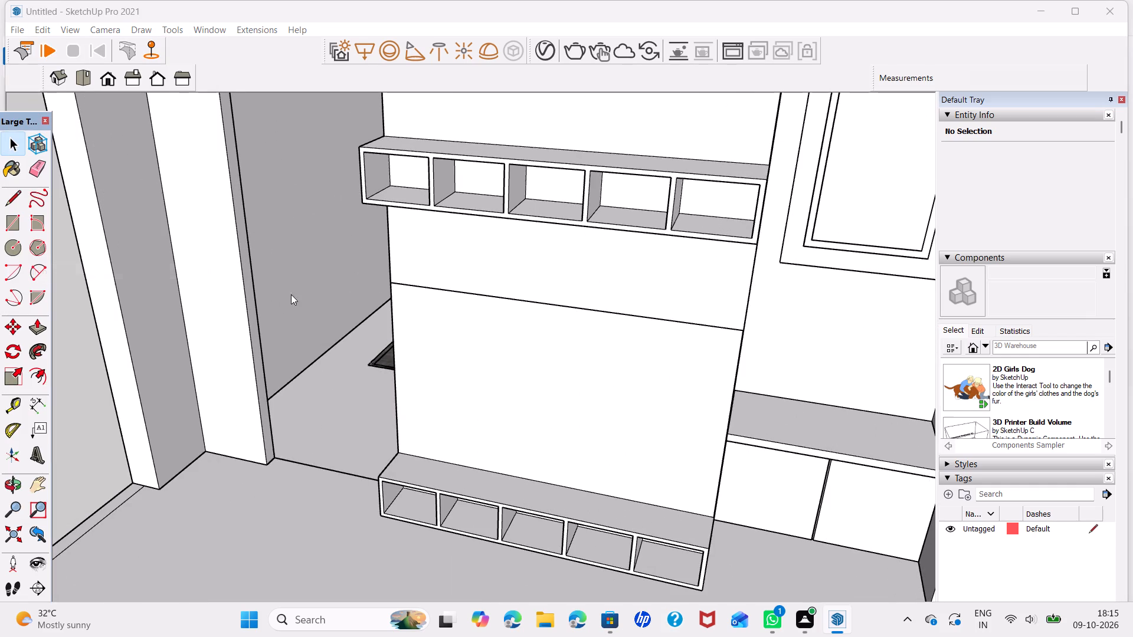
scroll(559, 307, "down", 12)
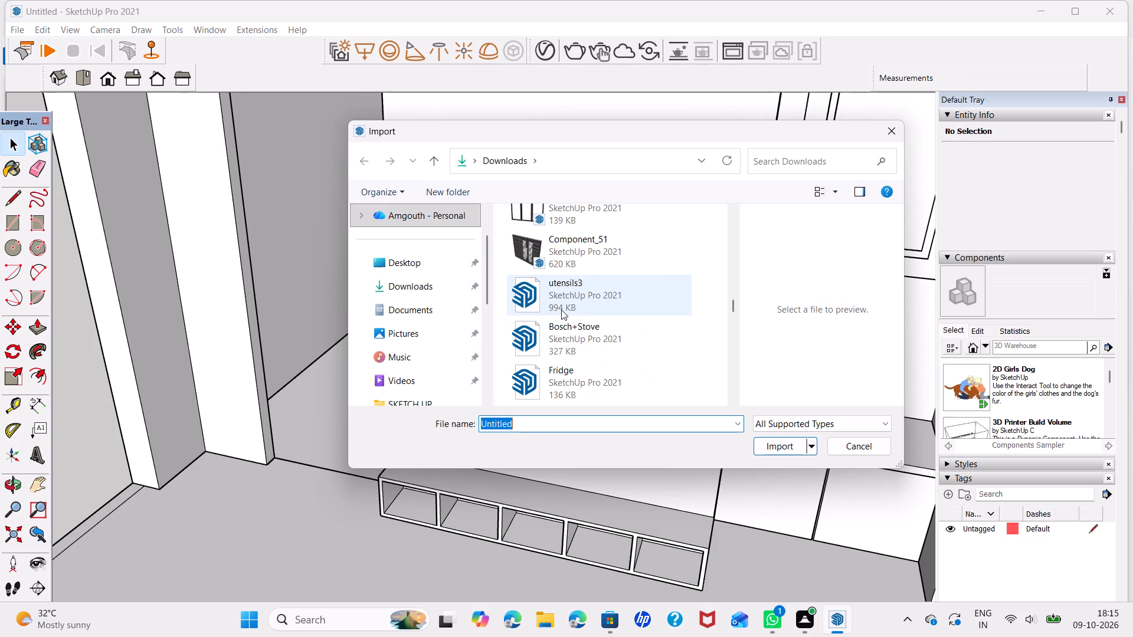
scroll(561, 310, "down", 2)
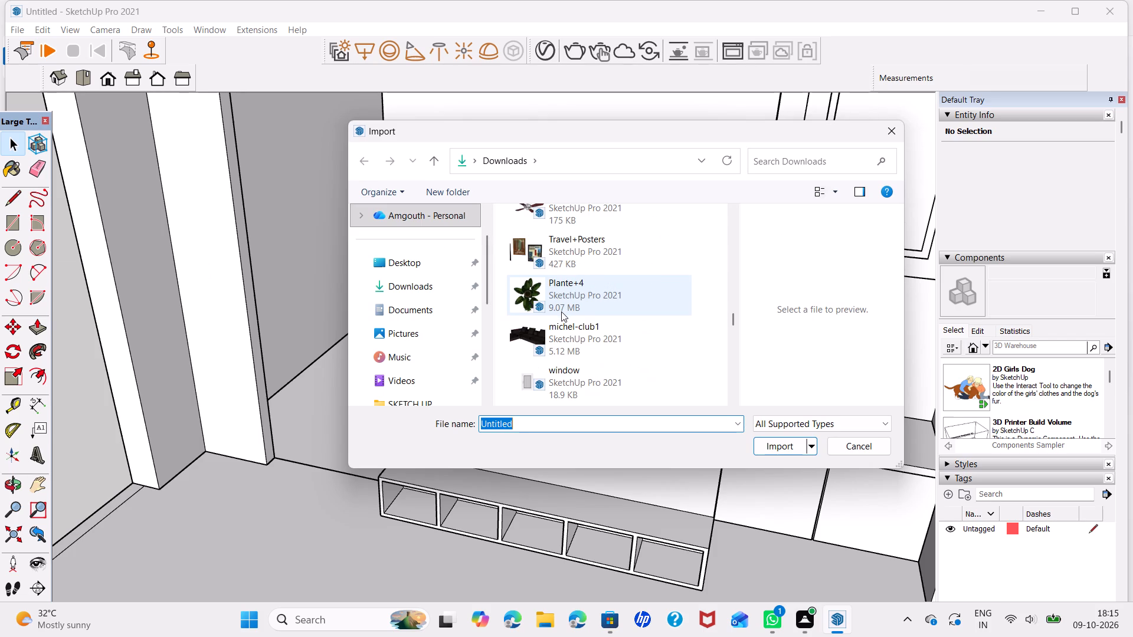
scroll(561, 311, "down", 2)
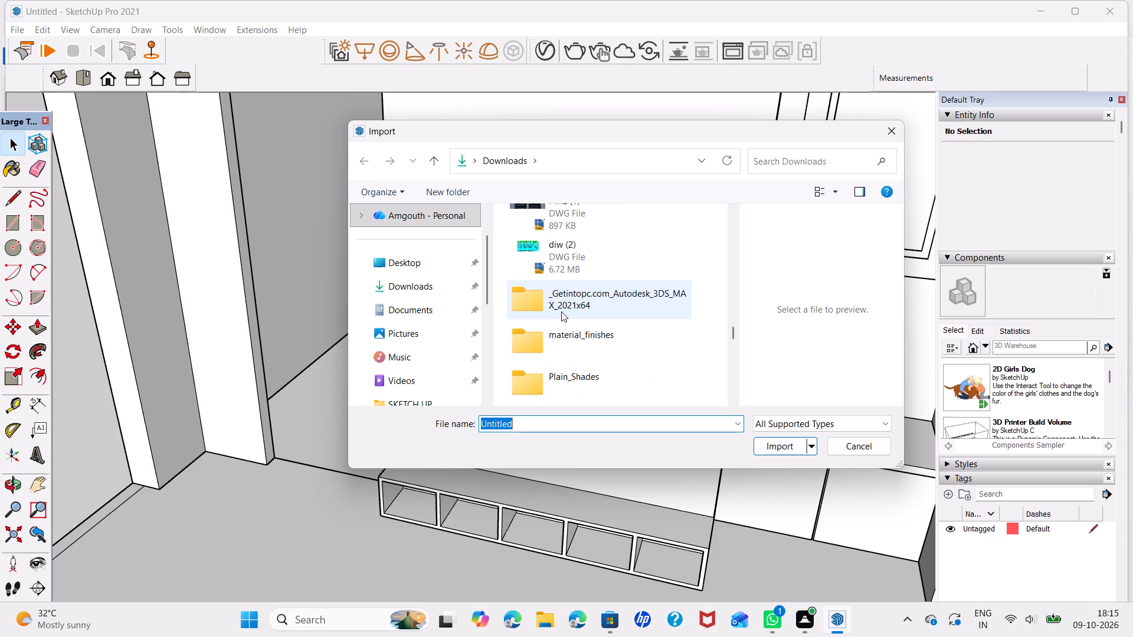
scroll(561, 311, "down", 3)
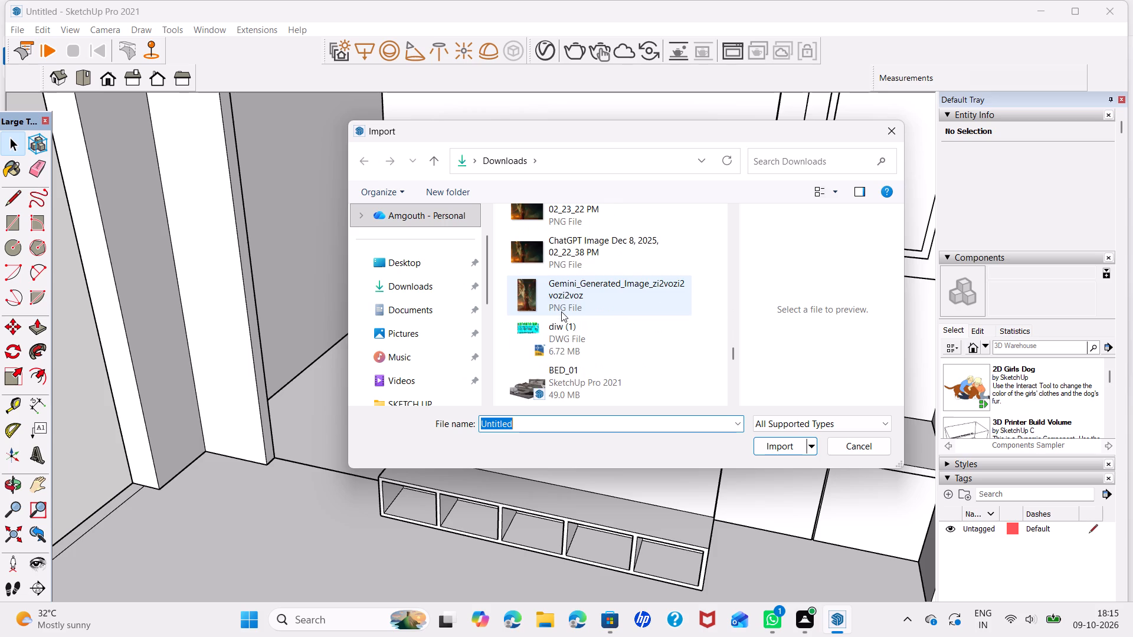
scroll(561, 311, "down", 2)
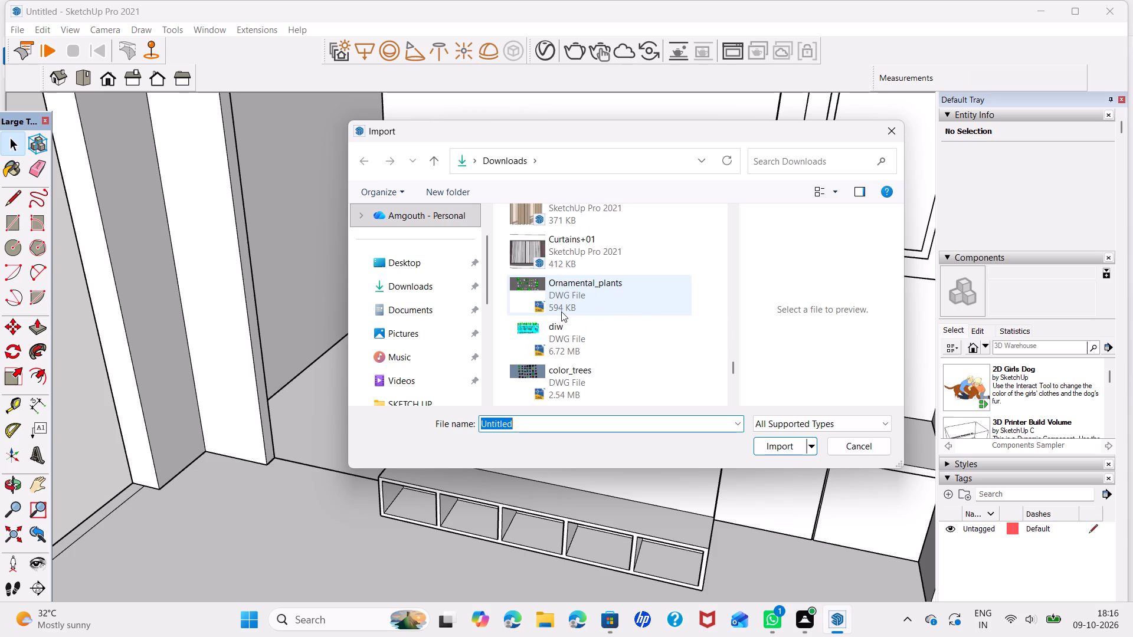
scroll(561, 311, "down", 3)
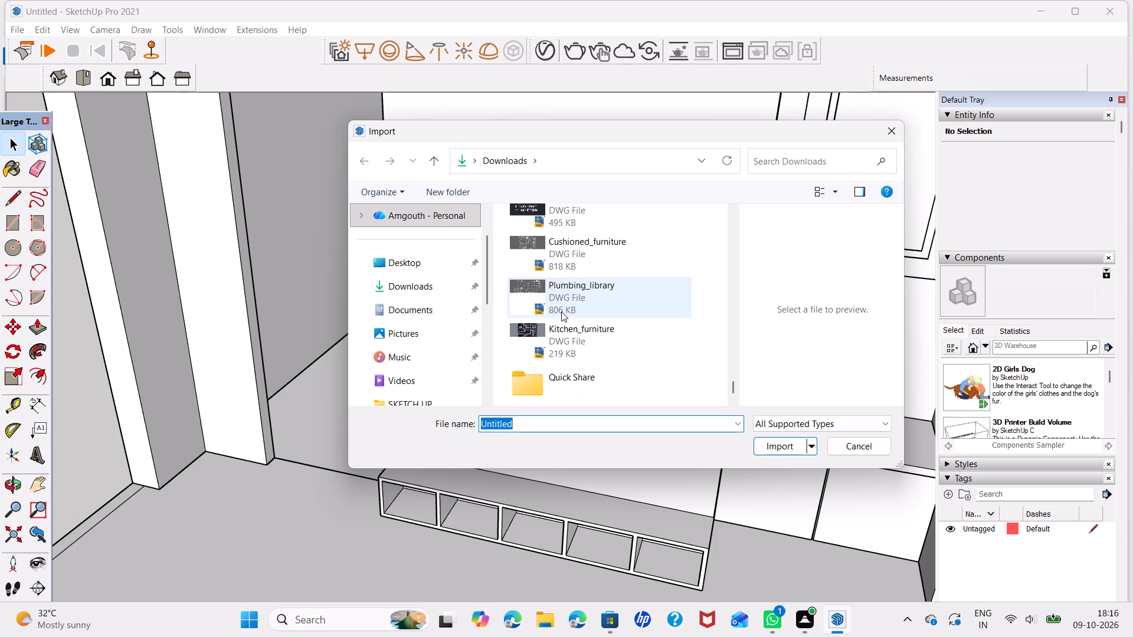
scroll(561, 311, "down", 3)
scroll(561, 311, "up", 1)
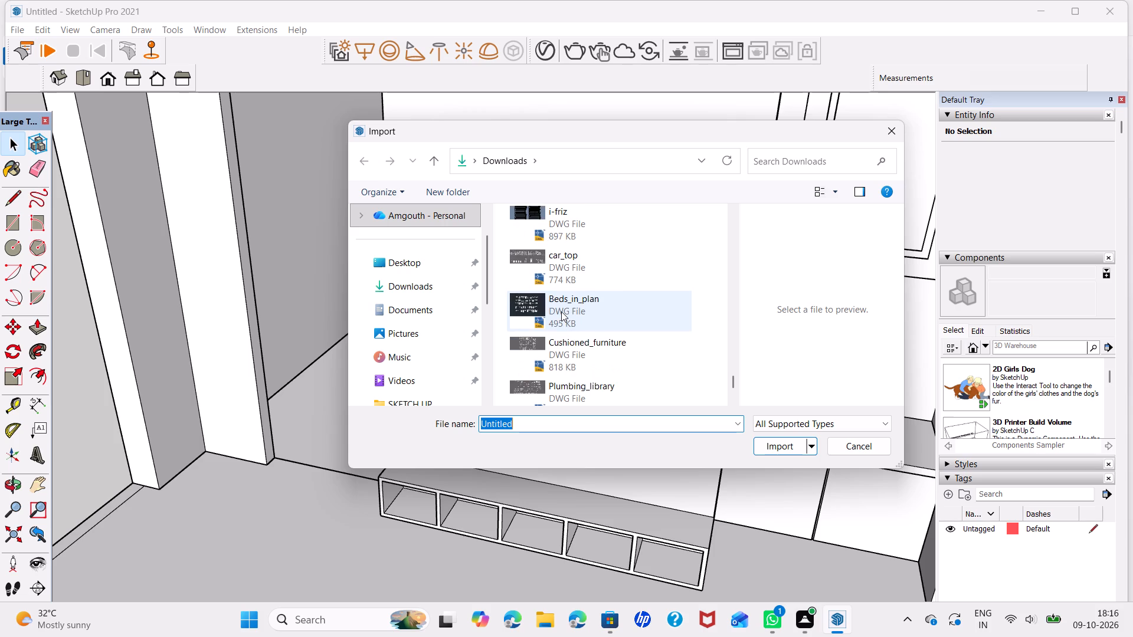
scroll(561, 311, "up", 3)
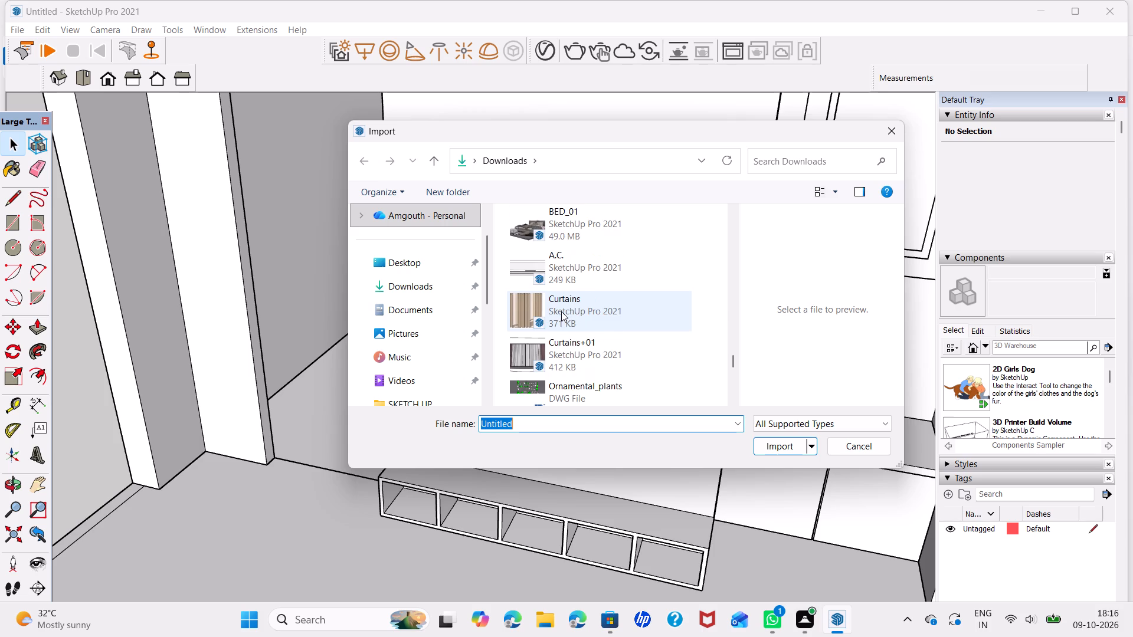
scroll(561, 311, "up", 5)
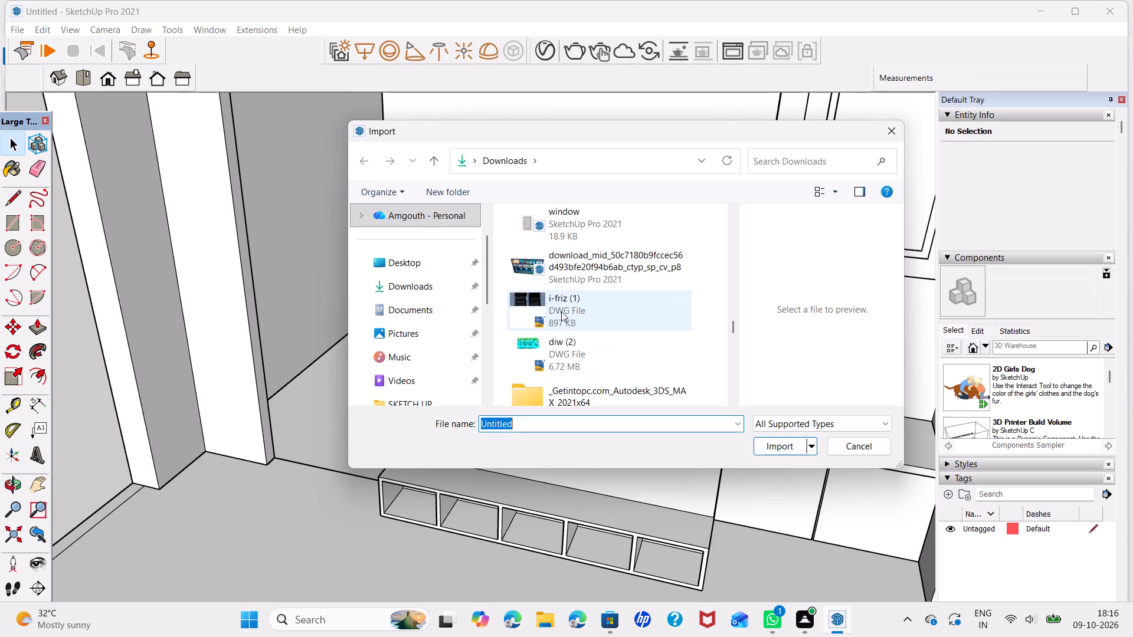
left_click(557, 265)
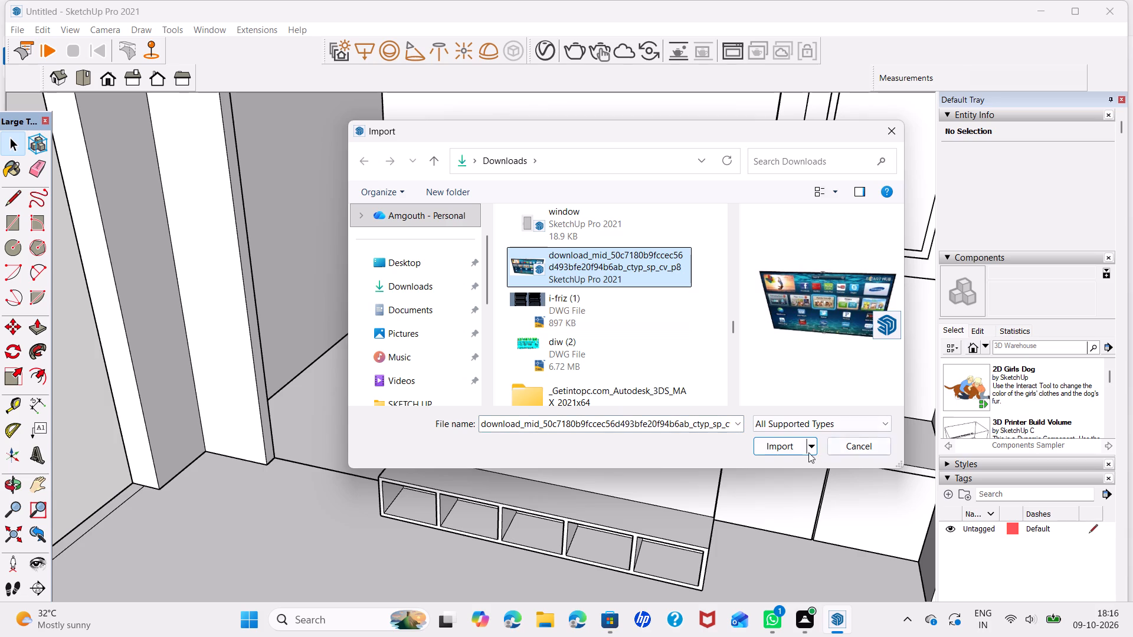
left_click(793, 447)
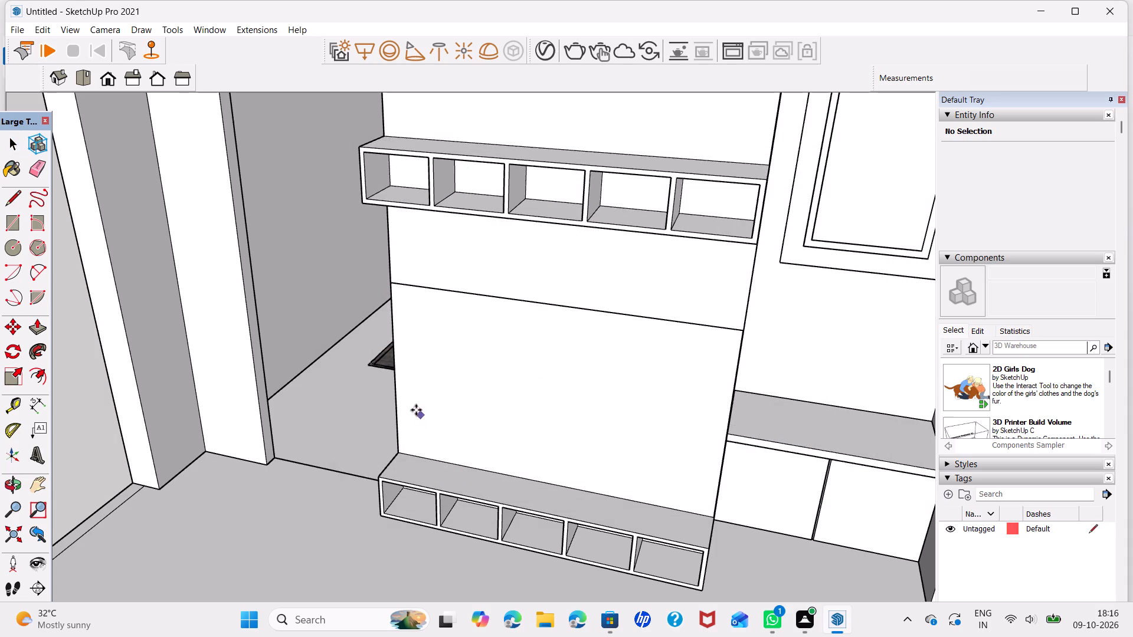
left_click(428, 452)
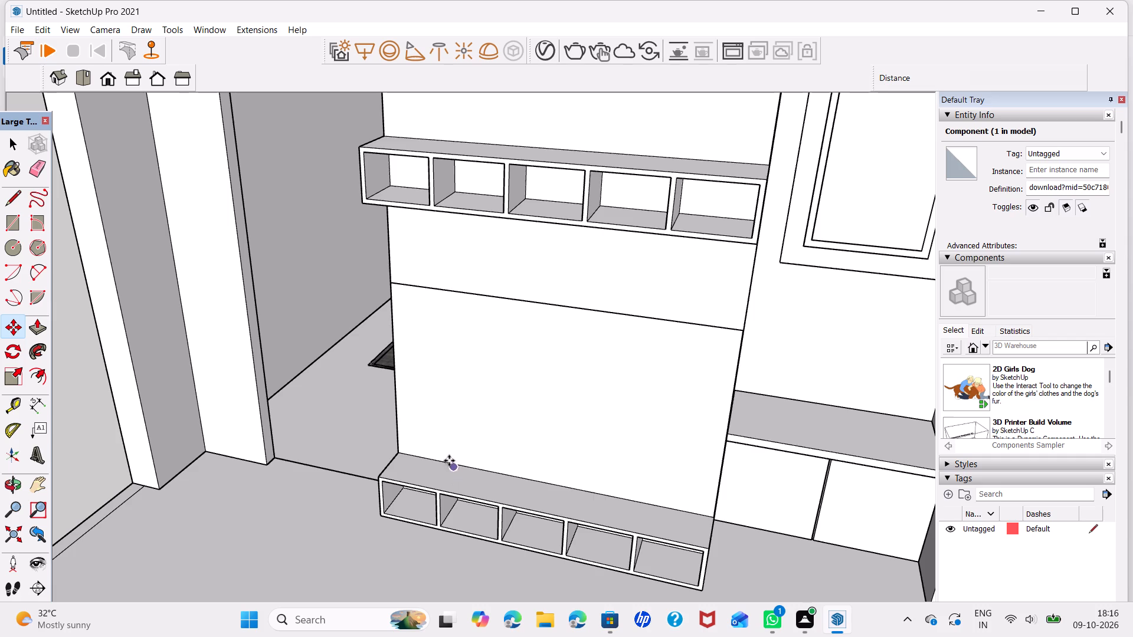
Select the wall unit's lower group and look for the placed television from above and behind the wall.
key("space")
left_click(443, 420)
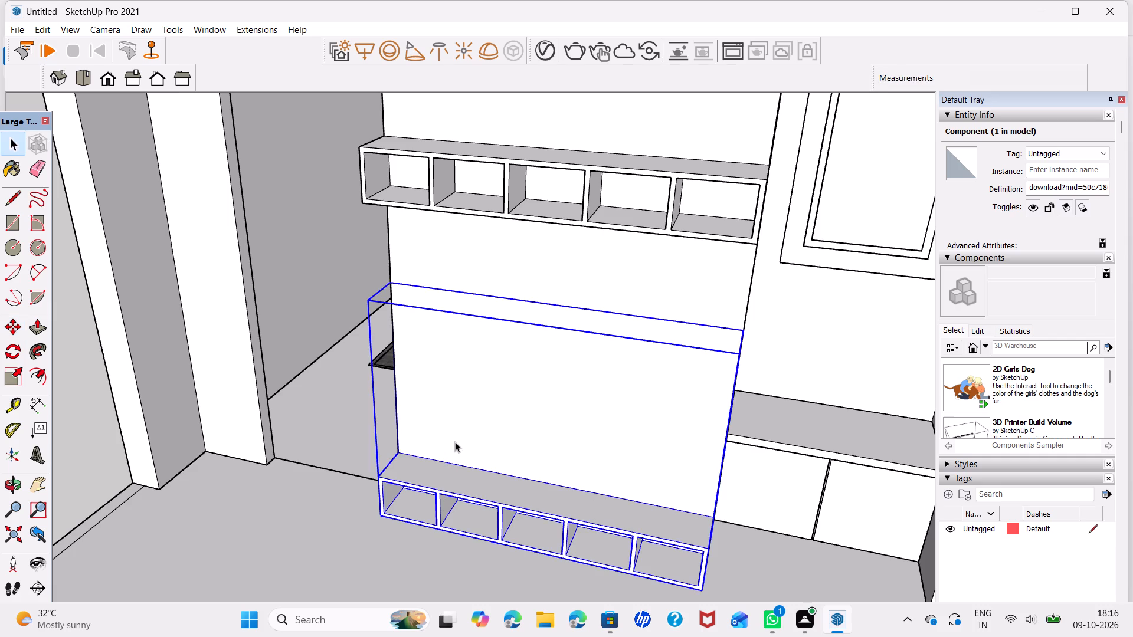
scroll(517, 472, "down", 2)
middle_click_drag(477, 463, 584, 458)
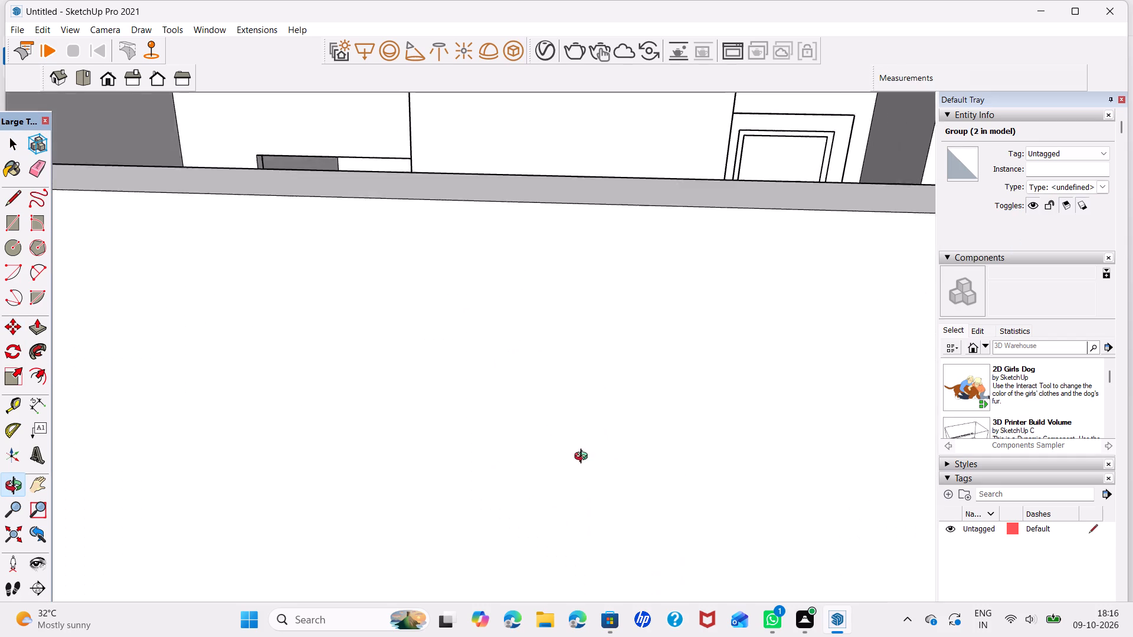
middle_click_drag(584, 458, 983, 610)
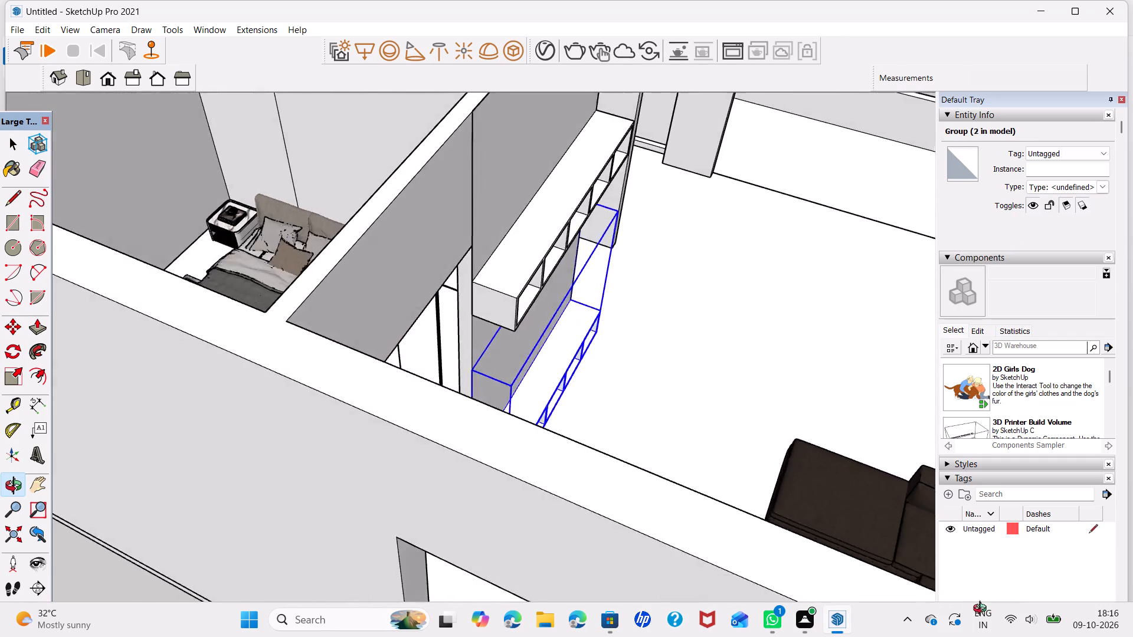
middle_click_drag(983, 610, 1027, 615)
middle_click_drag(517, 382, 793, 363)
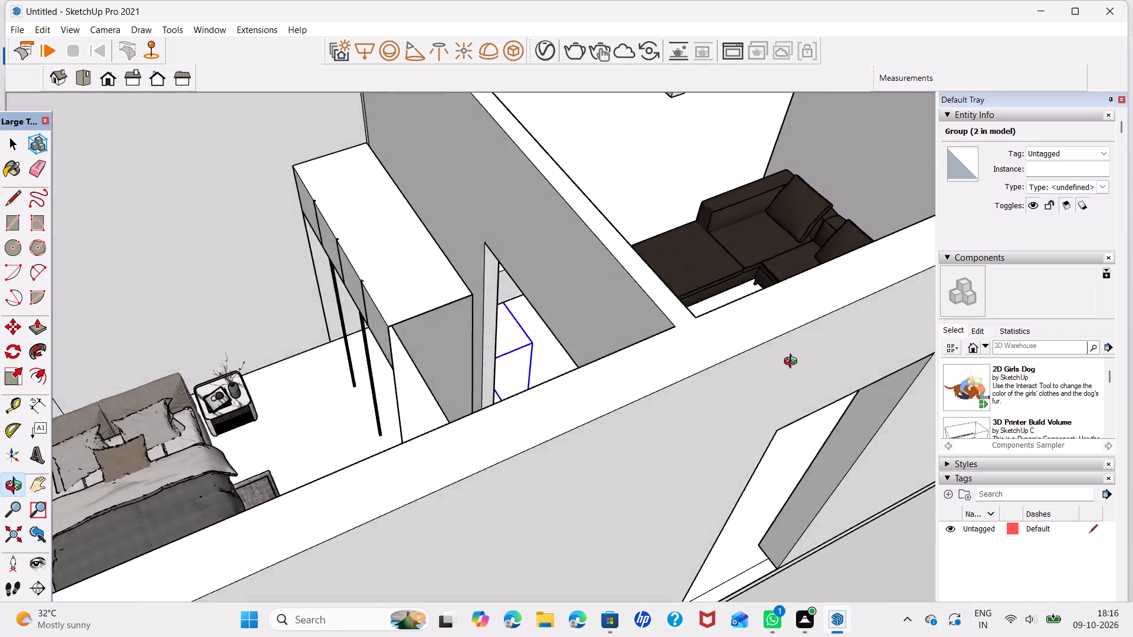
middle_click_drag(793, 363, 881, 380)
Undo the television import and the coffee table moves made before it.
key("ctrl+z")
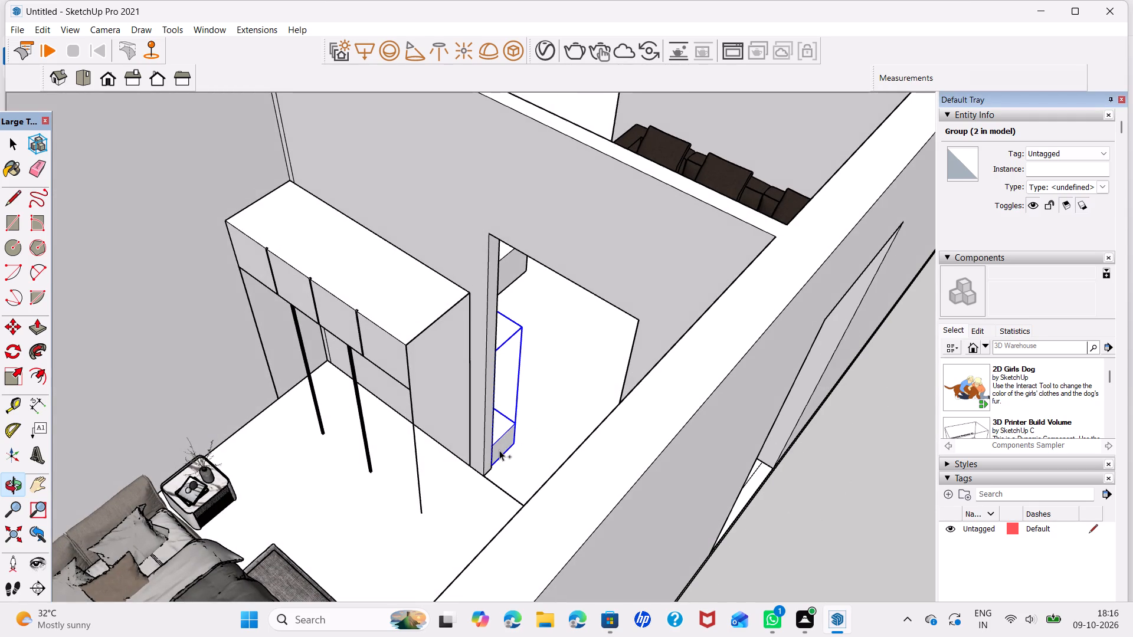
key("ctrl+z")
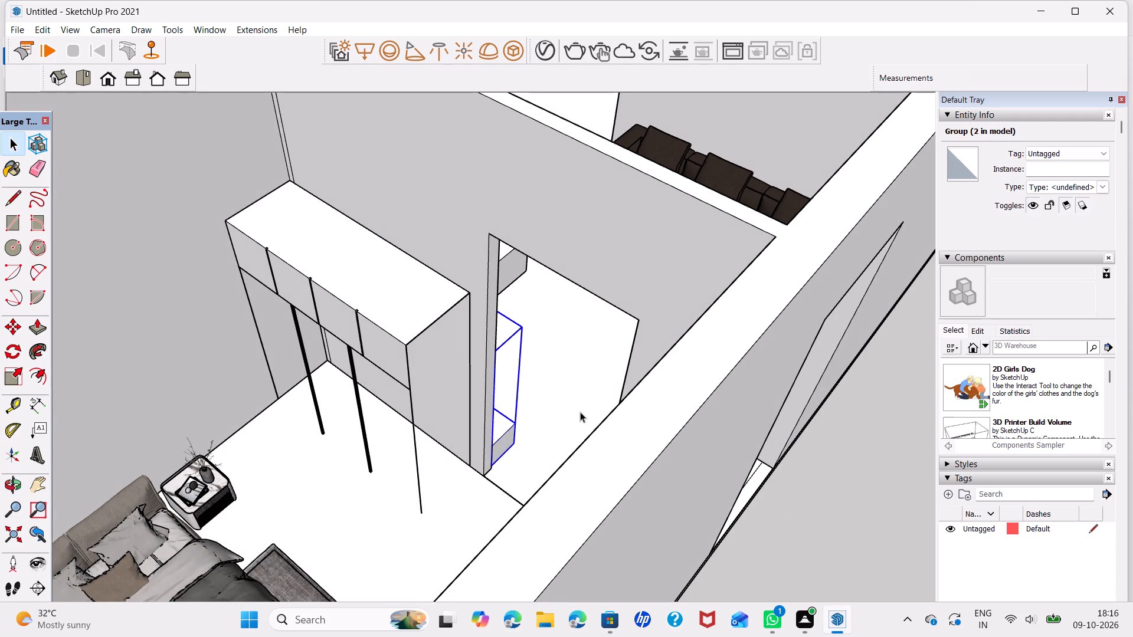
left_click(816, 494)
key("ctrl+z")
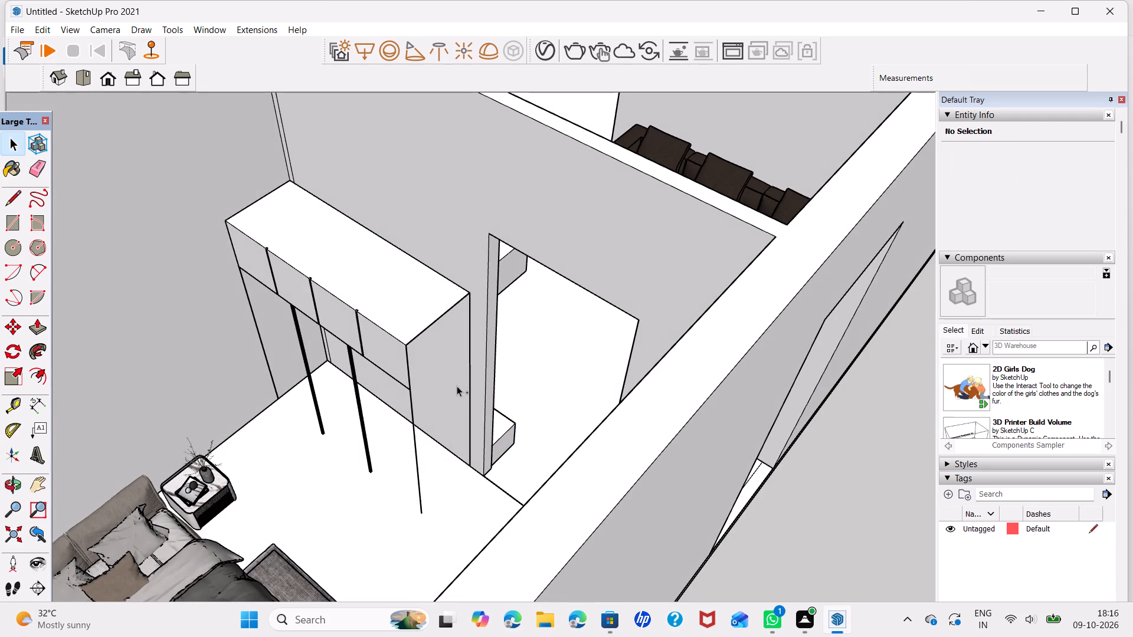
key("ctrl+z")
key("ctrl+z")
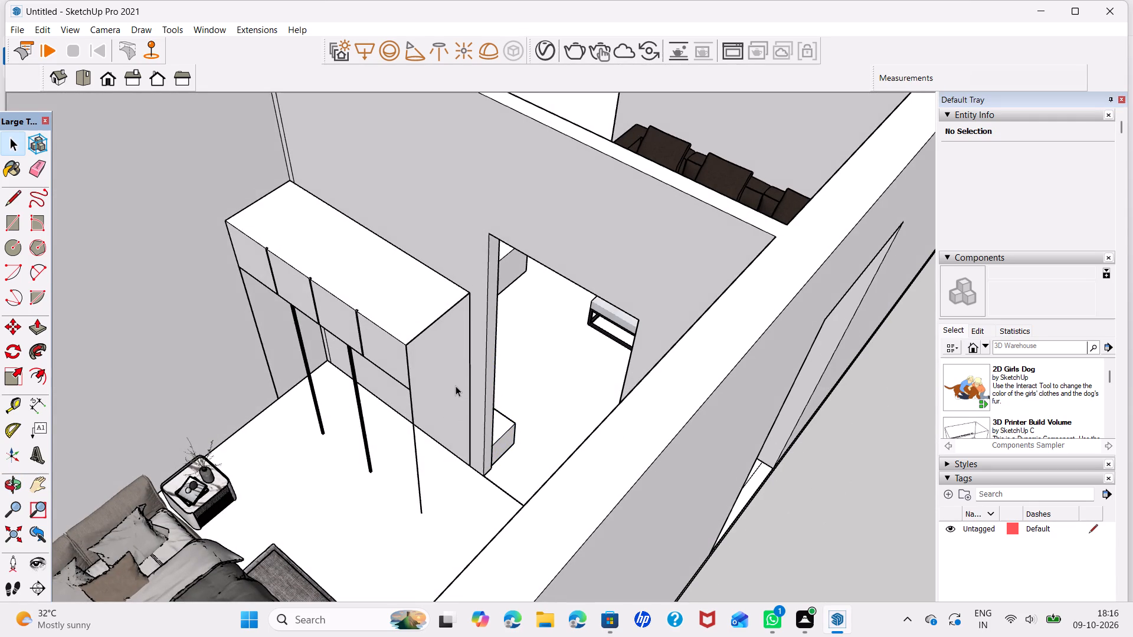
key("ctrl+z")
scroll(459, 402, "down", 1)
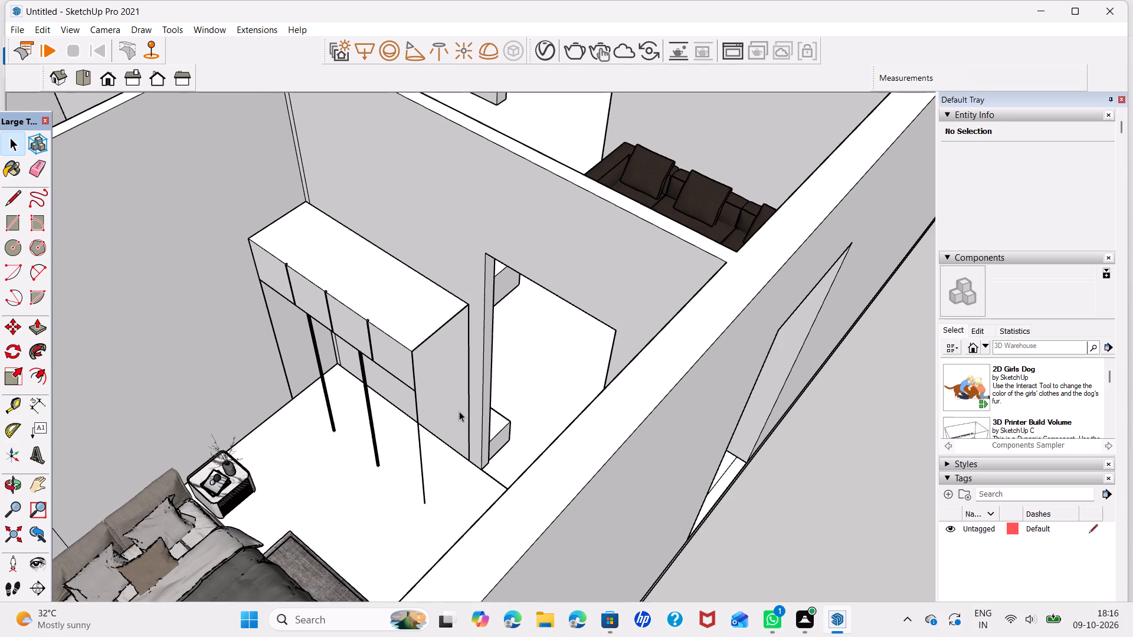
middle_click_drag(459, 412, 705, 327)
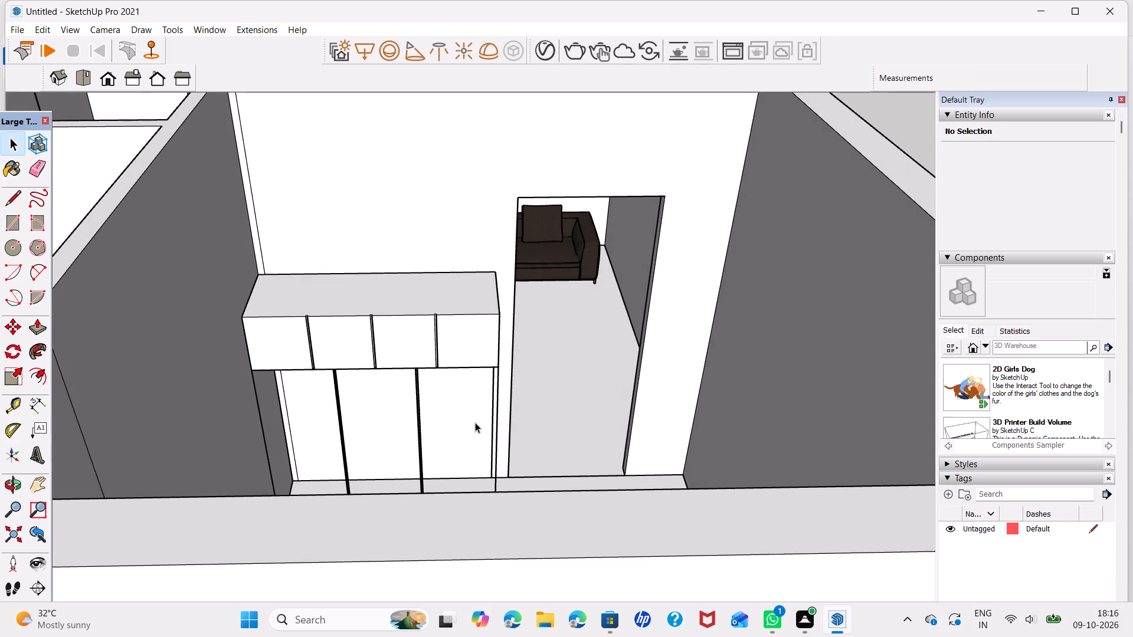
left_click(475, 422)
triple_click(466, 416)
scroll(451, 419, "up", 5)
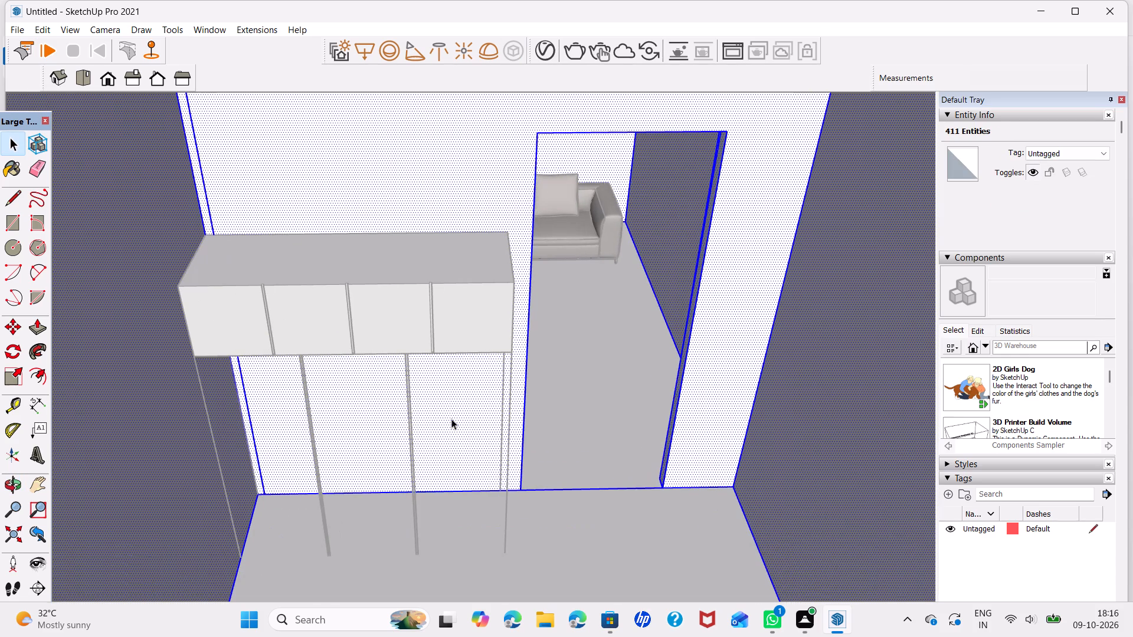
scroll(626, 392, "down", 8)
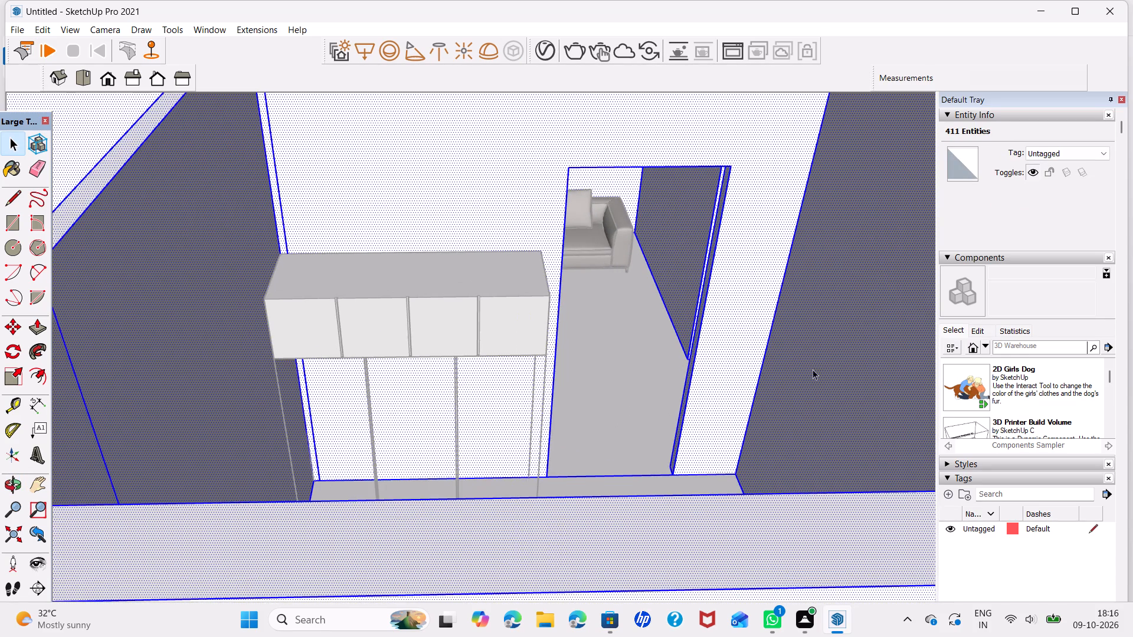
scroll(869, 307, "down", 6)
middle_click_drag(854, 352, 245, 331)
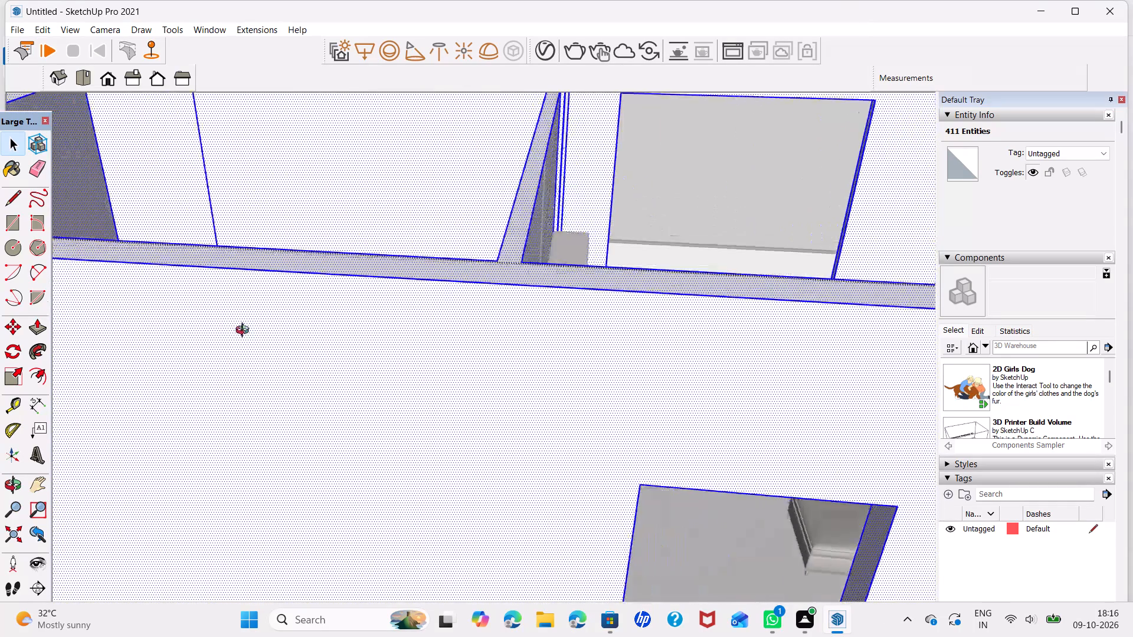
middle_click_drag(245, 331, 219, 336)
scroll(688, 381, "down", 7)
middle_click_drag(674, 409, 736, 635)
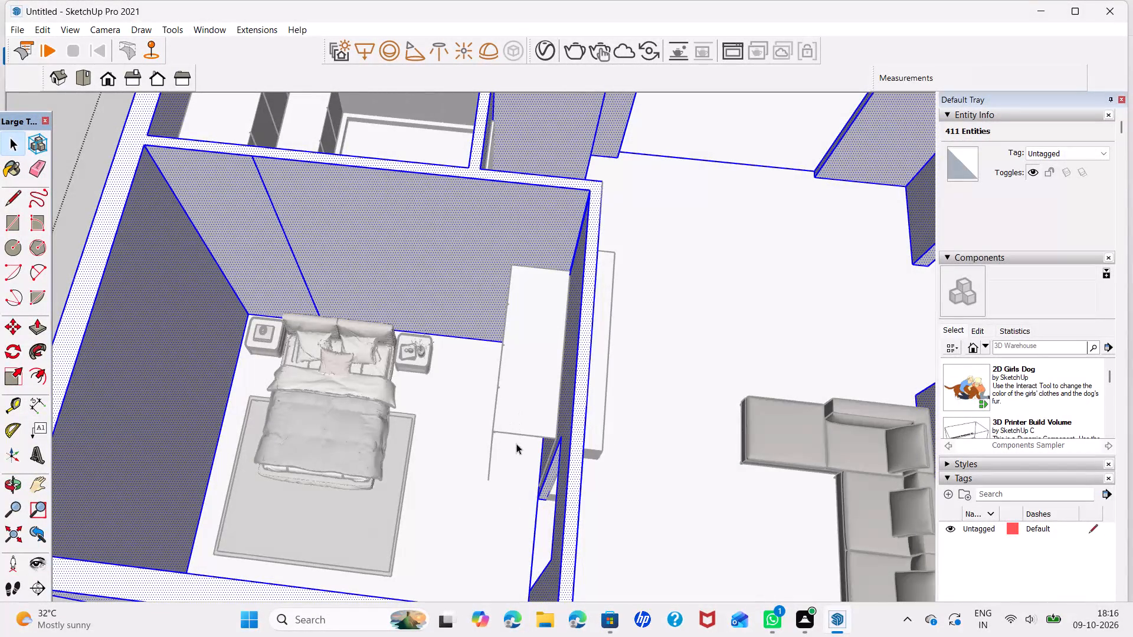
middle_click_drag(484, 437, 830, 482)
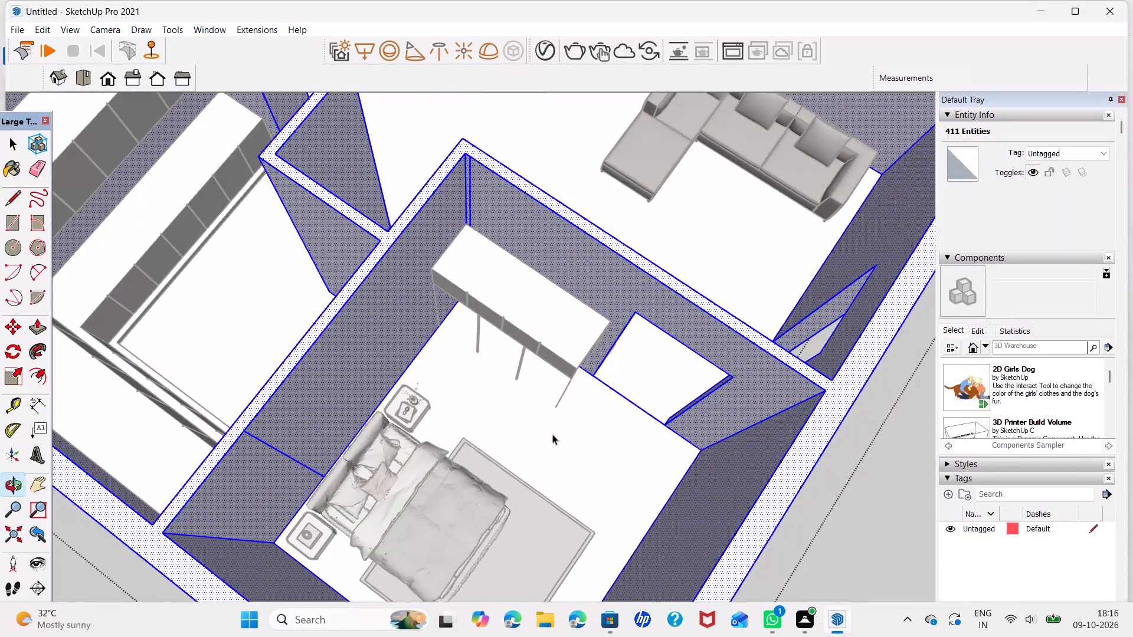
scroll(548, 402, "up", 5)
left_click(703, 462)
Push/Pull the top face of the bedroom wardrobe 7' down to the floor to close its open front.
scroll(493, 396, "up", 1)
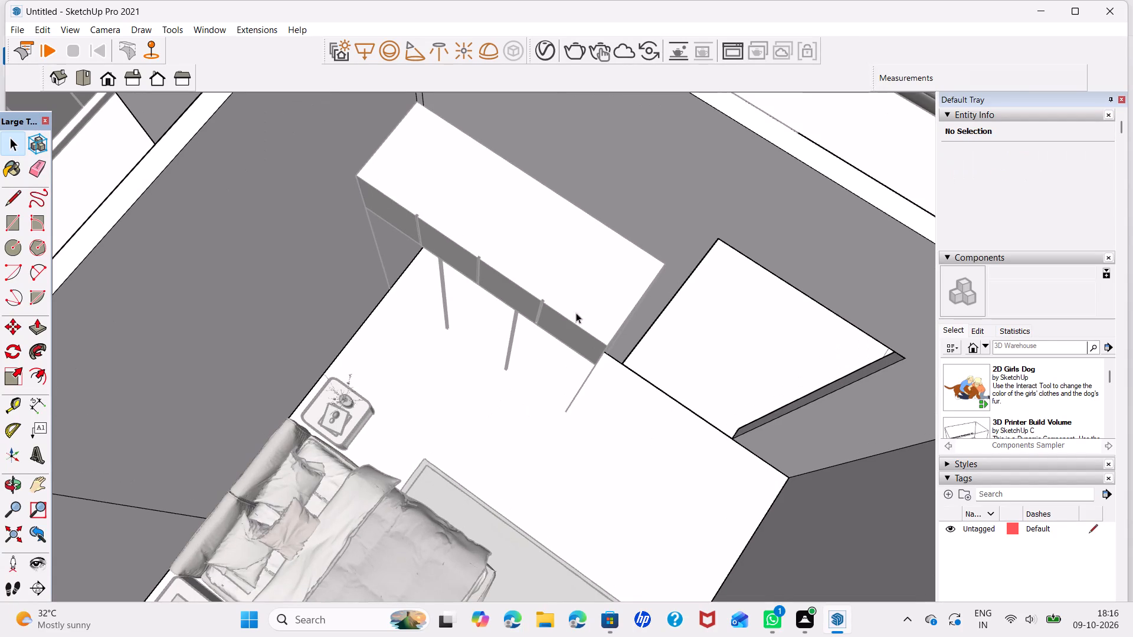
left_click(590, 298)
left_click(563, 348)
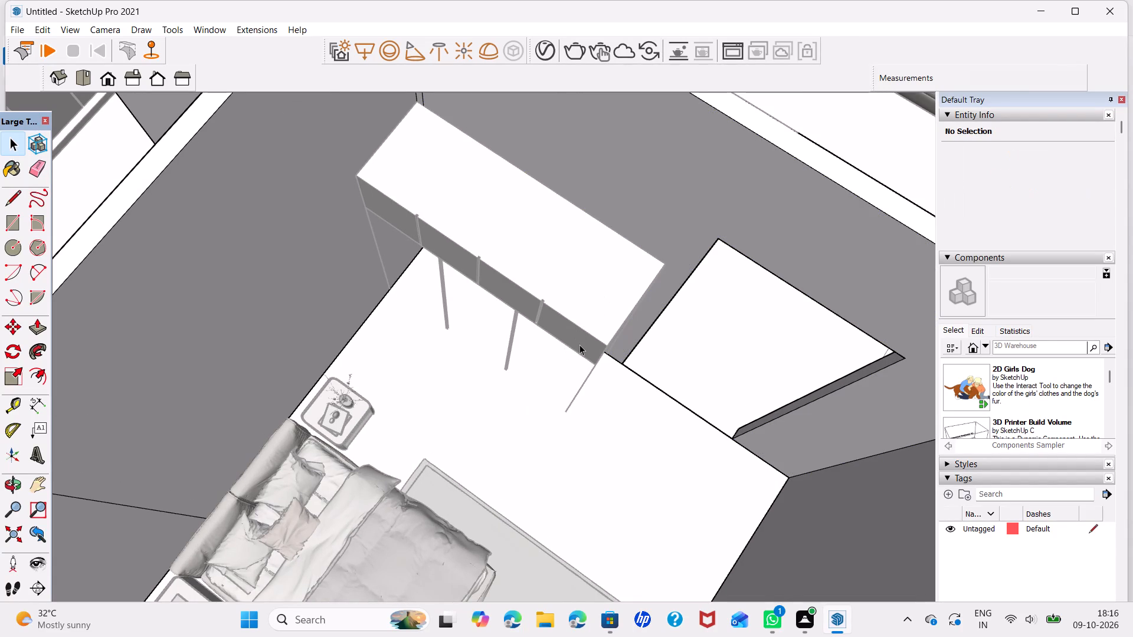
left_click(579, 344)
scroll(579, 344, "up", 6)
scroll(579, 345, "down", 8)
scroll(578, 354, "down", 14)
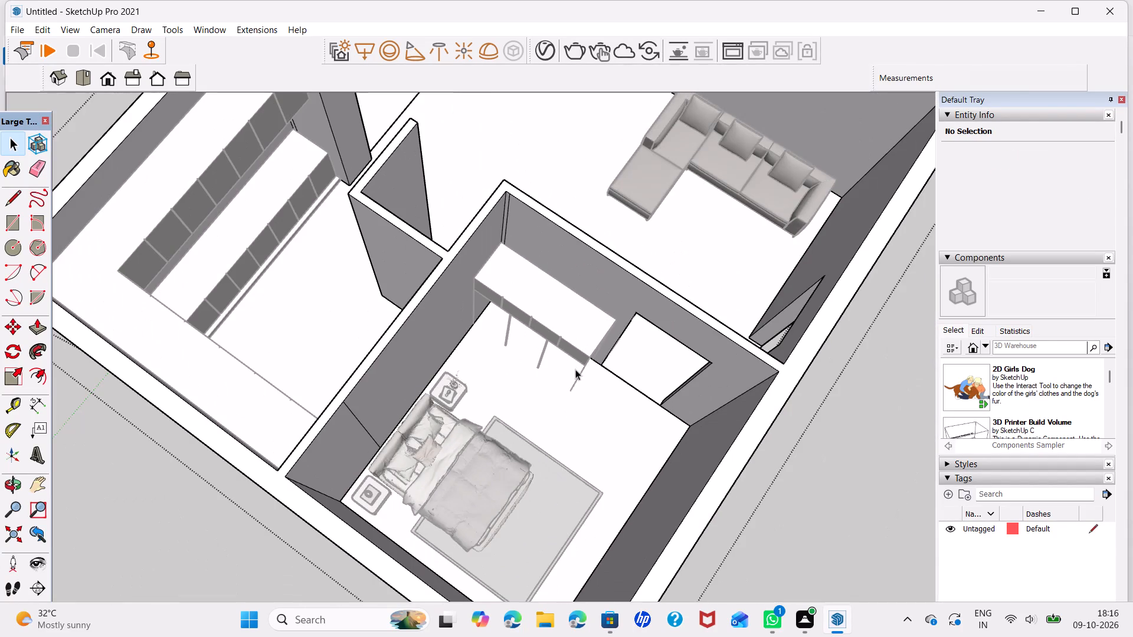
left_click(826, 527)
left_click(565, 340)
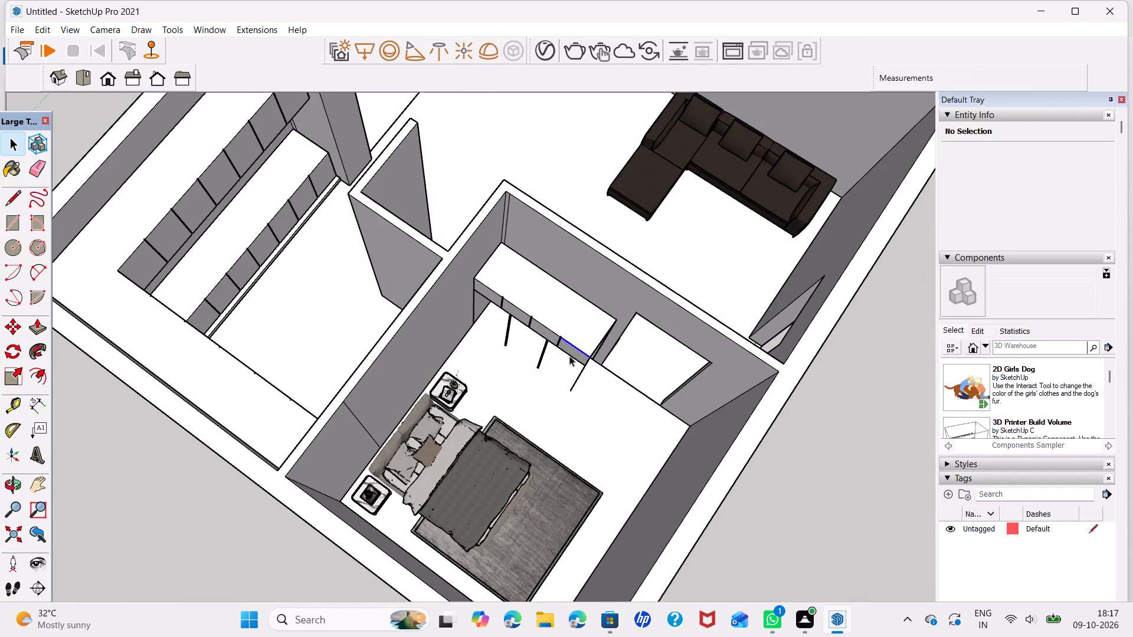
scroll(569, 356, "up", 5)
middle_click_drag(579, 353, 541, 258)
scroll(570, 306, "up", 5)
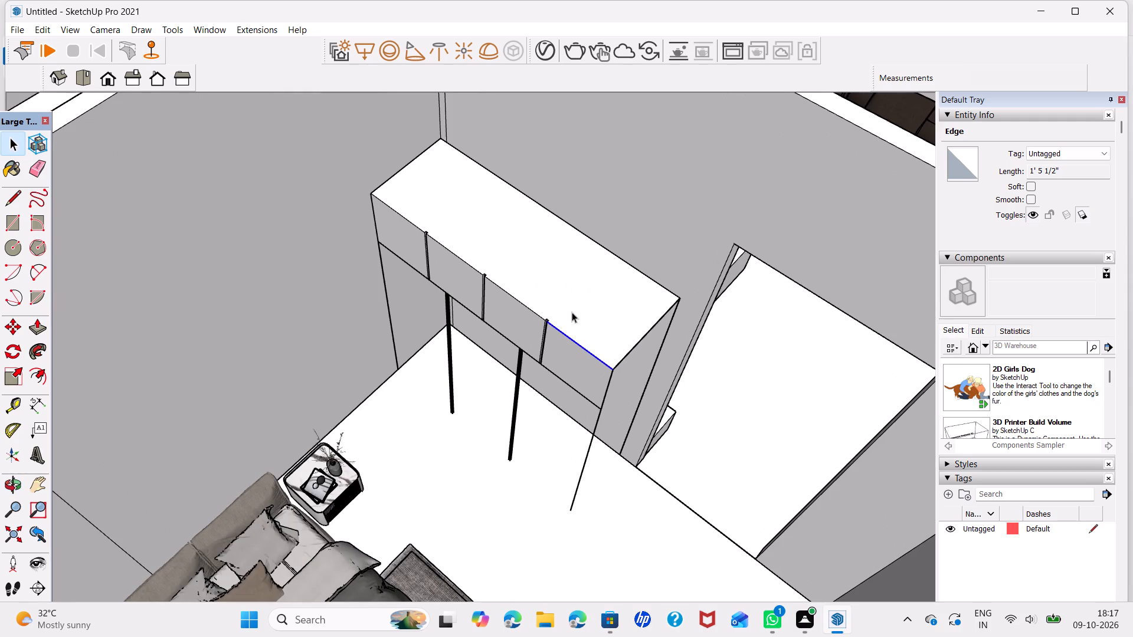
left_click(590, 324)
key("p")
left_click(598, 326)
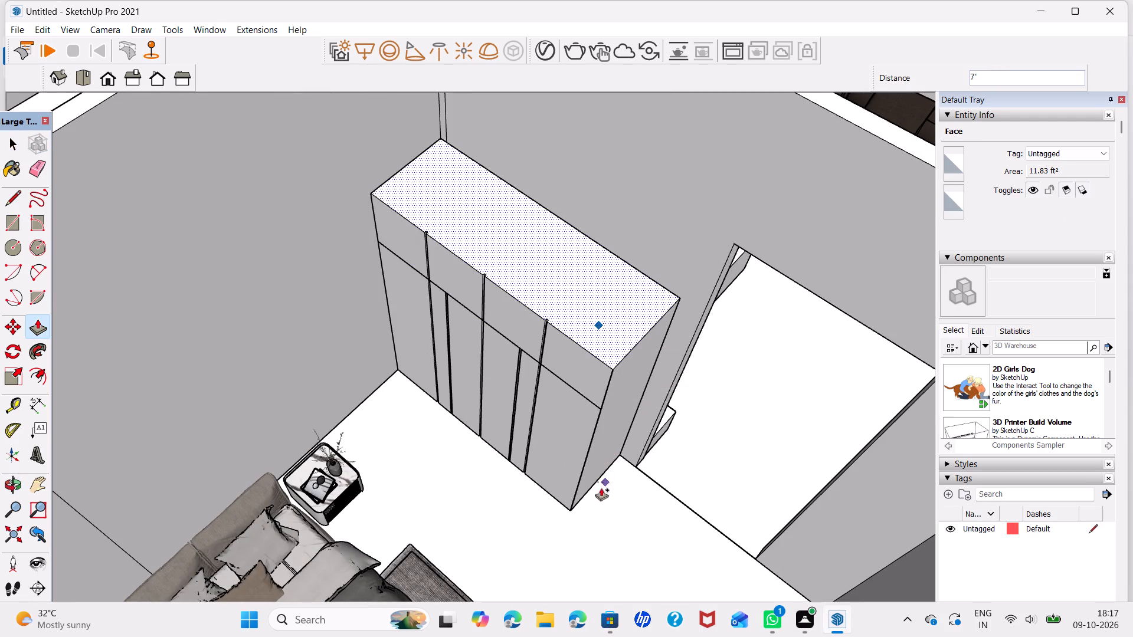
left_click(568, 514)
key("space")
Delete the two pairs of stray vertical lines between the door gaps on the wardrobe's lower front.
scroll(514, 457, "up", 11)
left_click(512, 408)
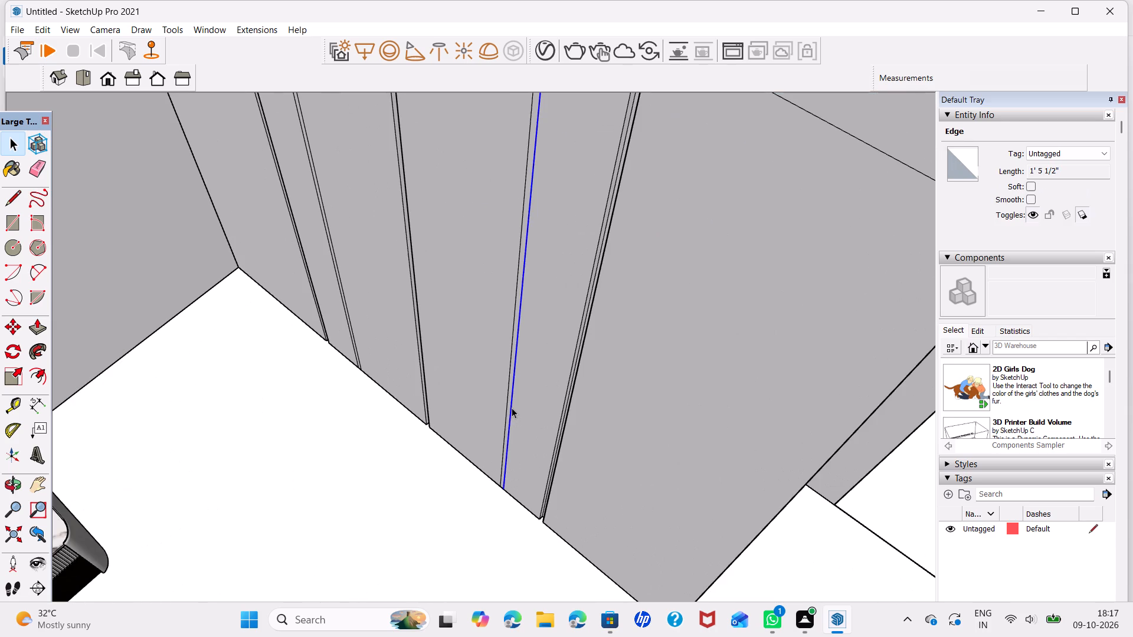
key("Delete")
left_click(506, 399)
key("Delete")
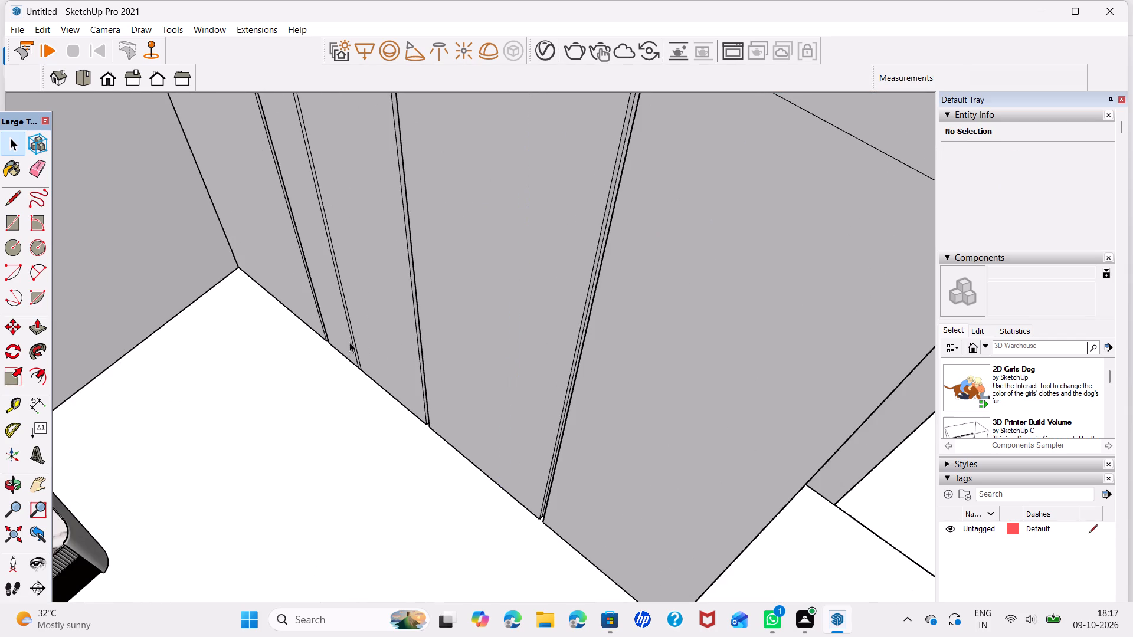
left_click(353, 342)
key("Delete")
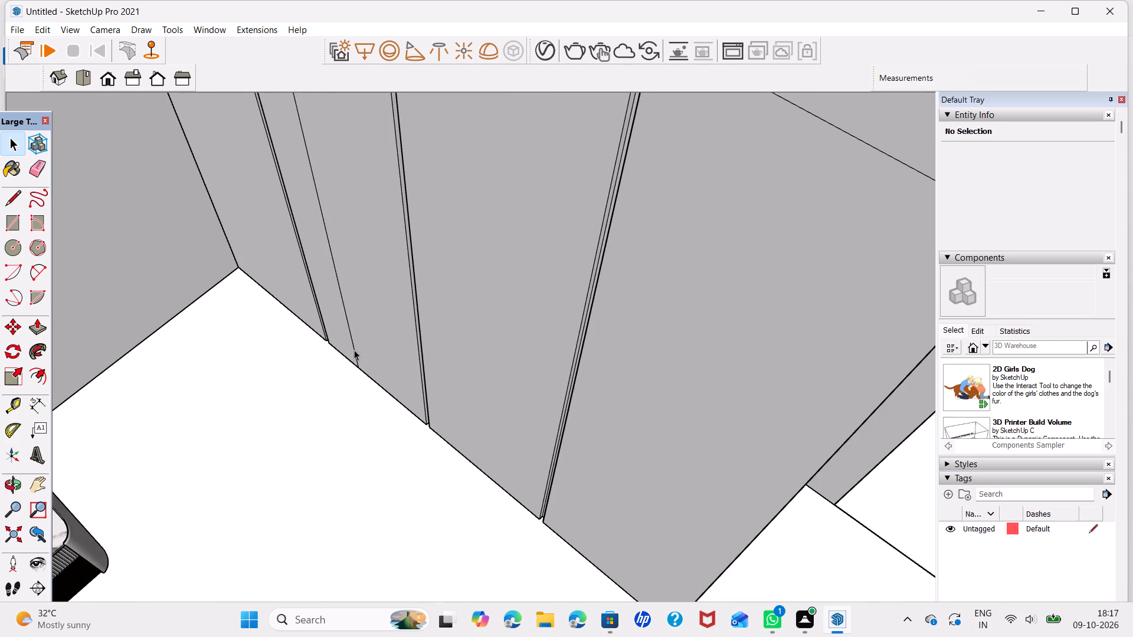
left_click(353, 350)
key("Delete")
Reverse the wardrobe's top face so its front side faces up.
scroll(377, 356, "down", 8)
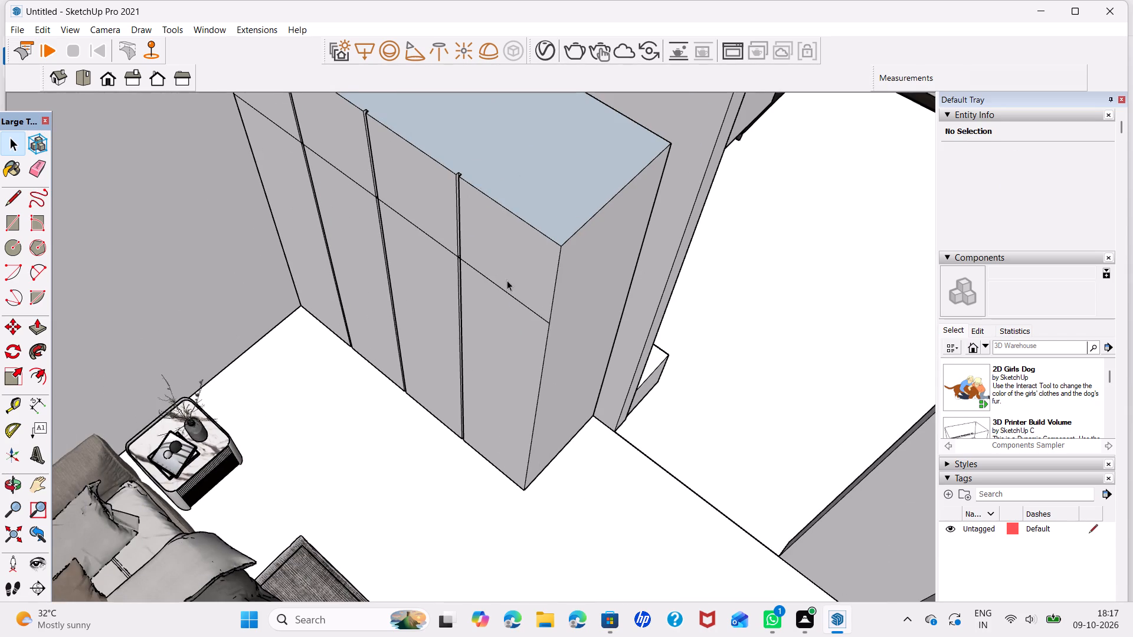
right_click(582, 202)
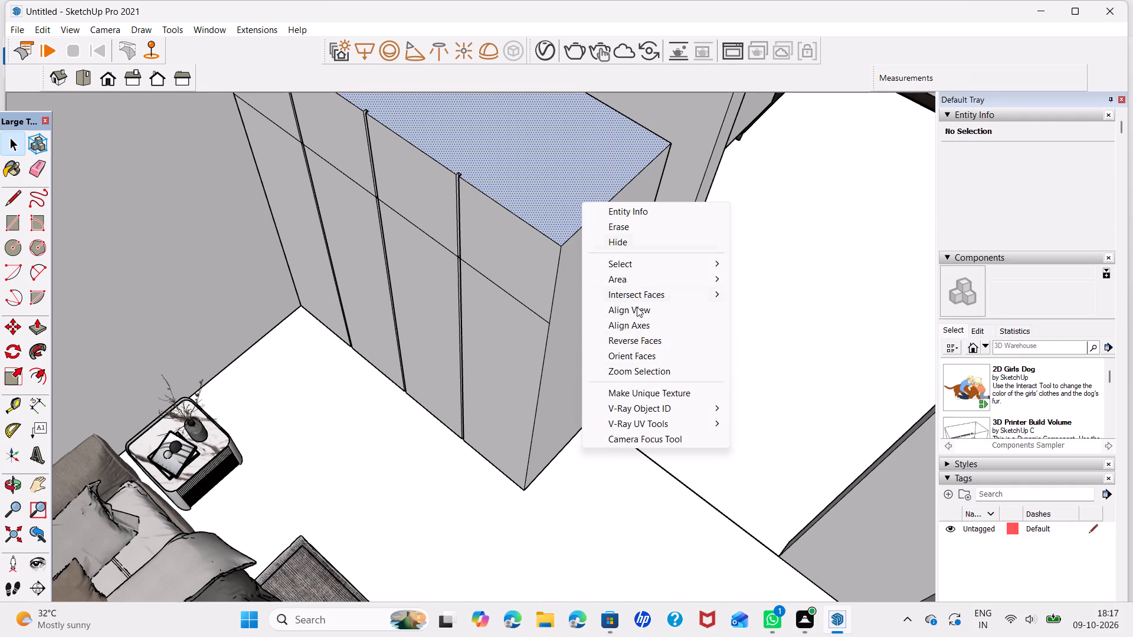
left_click(644, 340)
key("Escape")
scroll(719, 424, "down", 3)
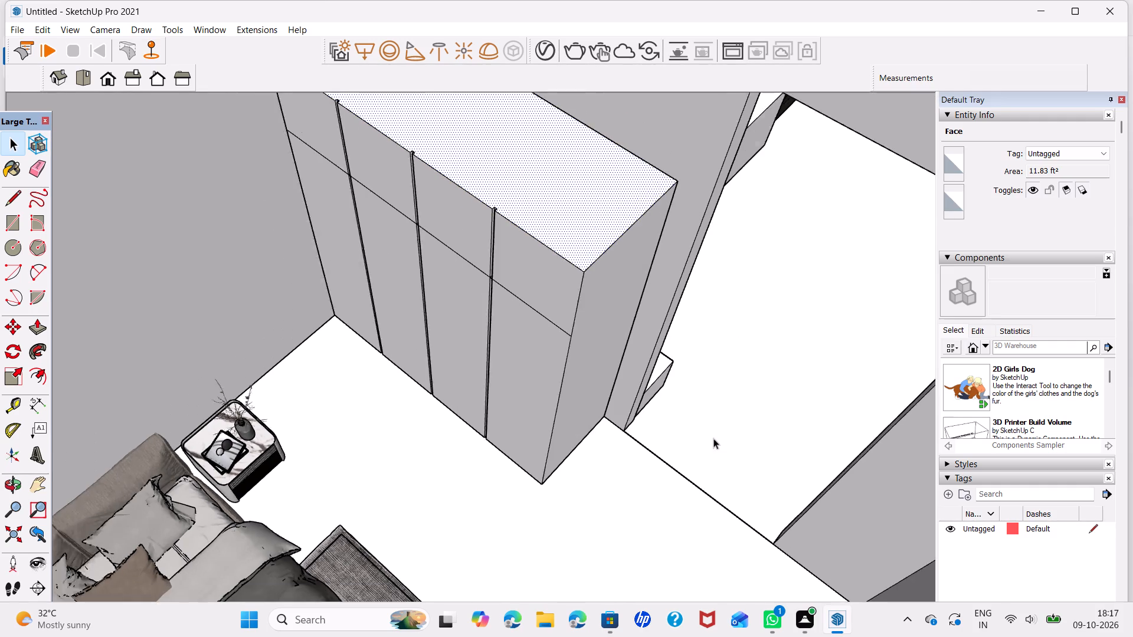
scroll(713, 438, "down", 9)
left_click(675, 123)
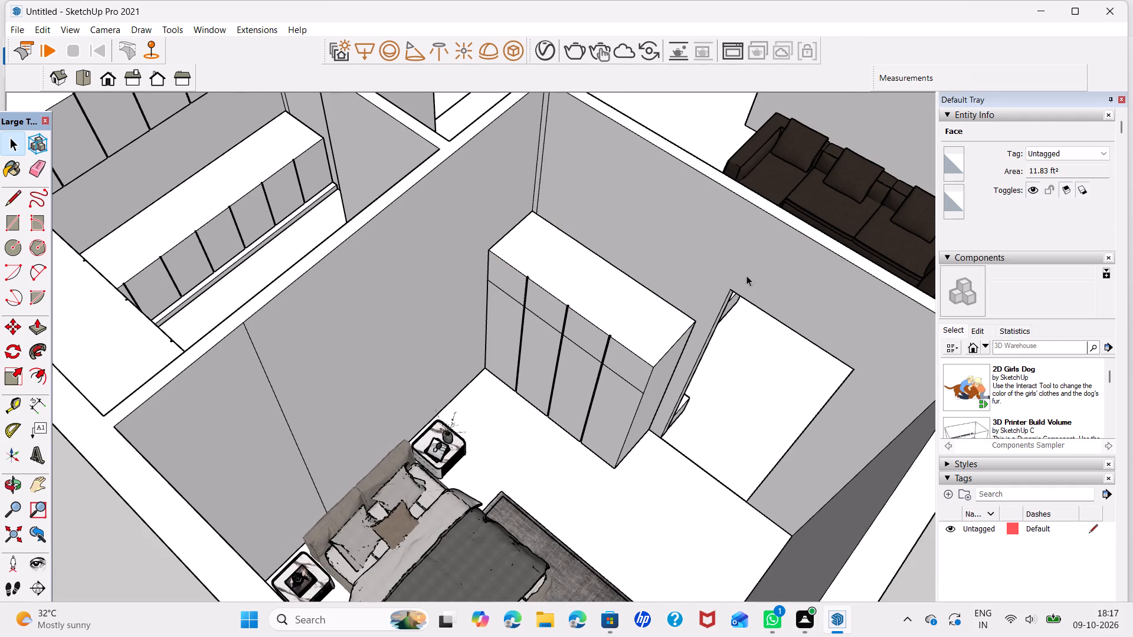
Import the marble coffee table file Component_25 from Downloads and place it on the hall floor beside the L-shaped sofa.
middle_click_drag(762, 308, 398, 266)
scroll(611, 378, "down", 4)
middle_click_drag(694, 418, 692, 409)
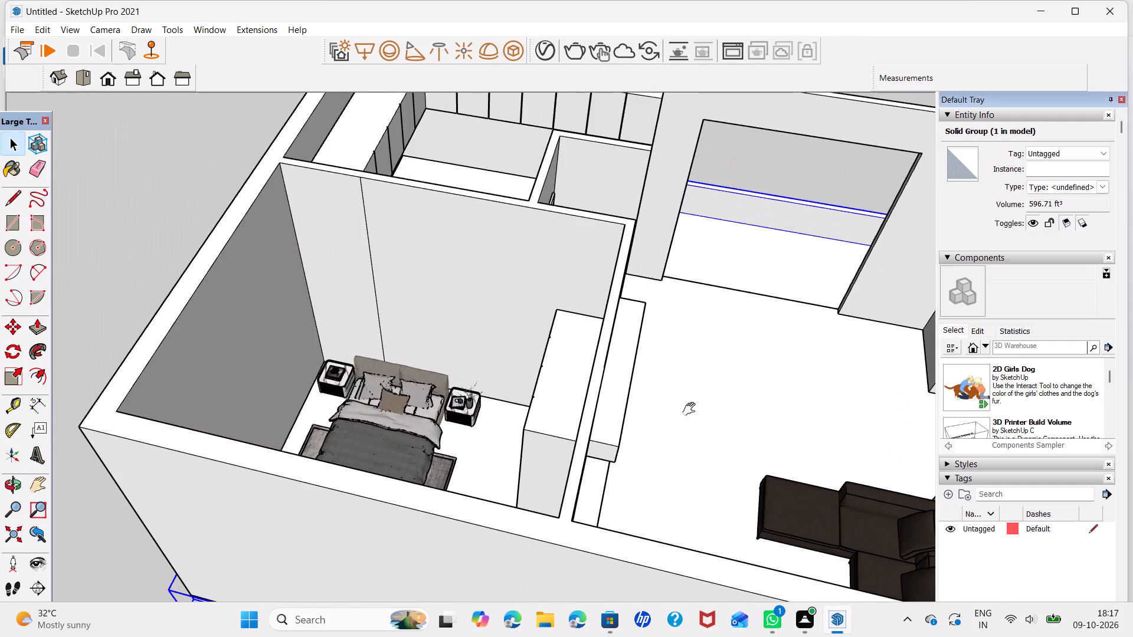
middle_click_drag(692, 409, 603, 303)
middle_click_drag(512, 401, 575, 565)
scroll(660, 464, "down", 2)
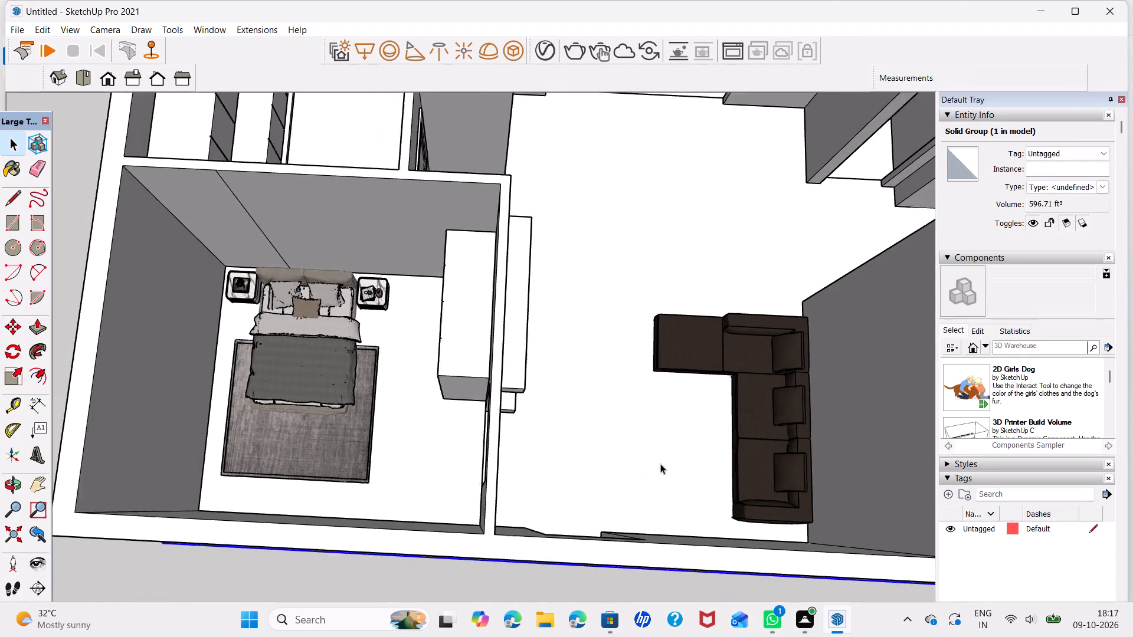
scroll(660, 464, "down", 1)
middle_click_drag(696, 428, 574, 383, "shift")
middle_click_drag(530, 449, 533, 476)
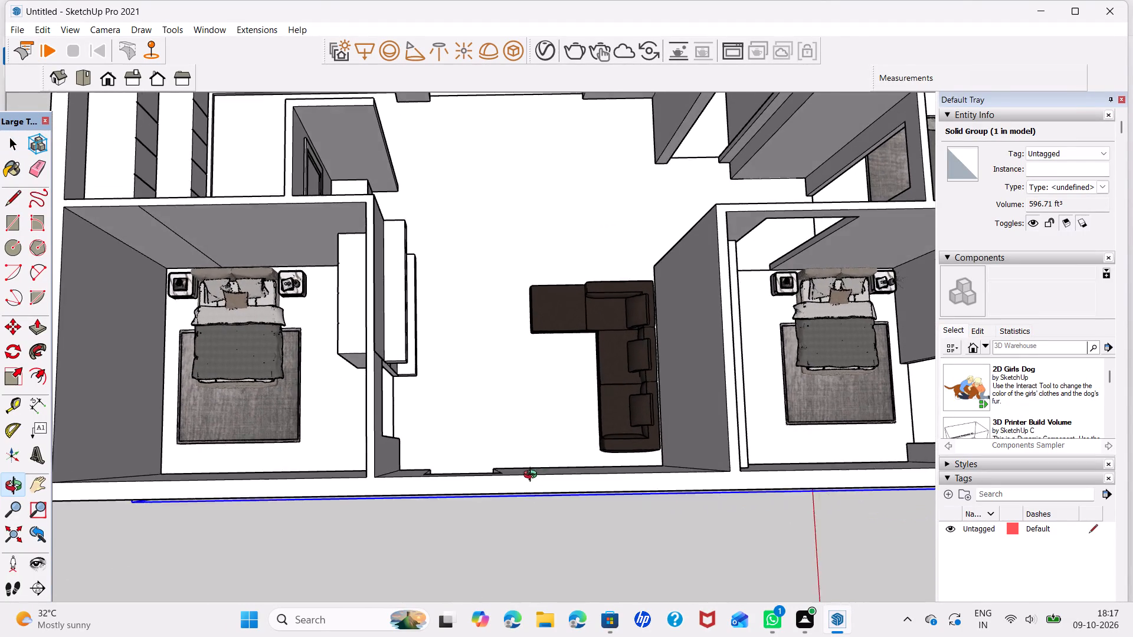
middle_click_drag(533, 476, 531, 477)
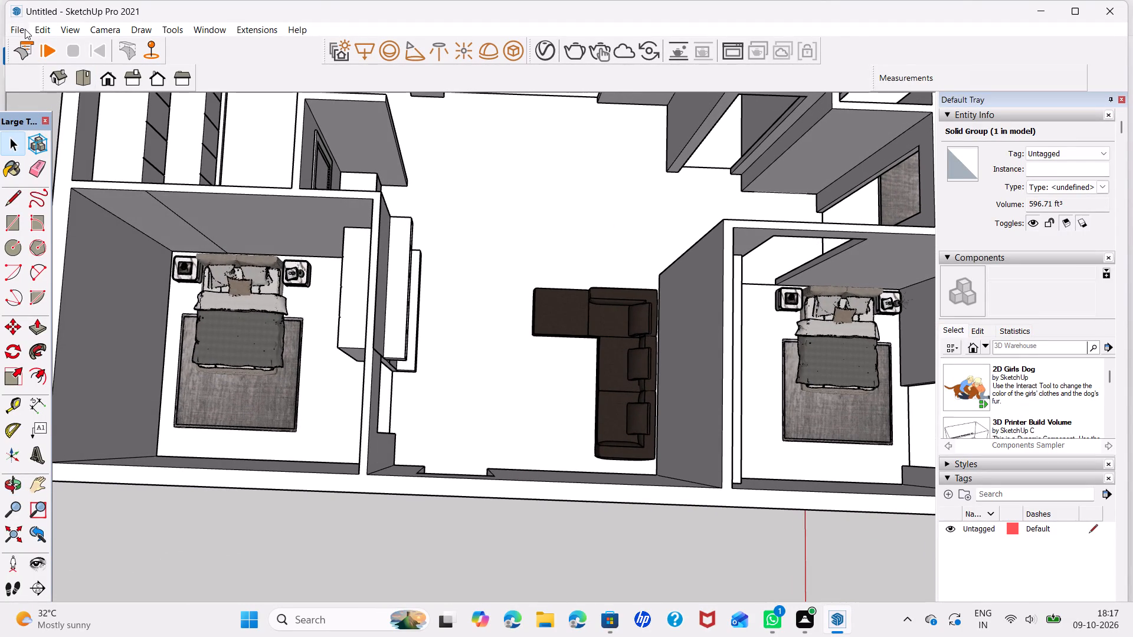
left_click(25, 30)
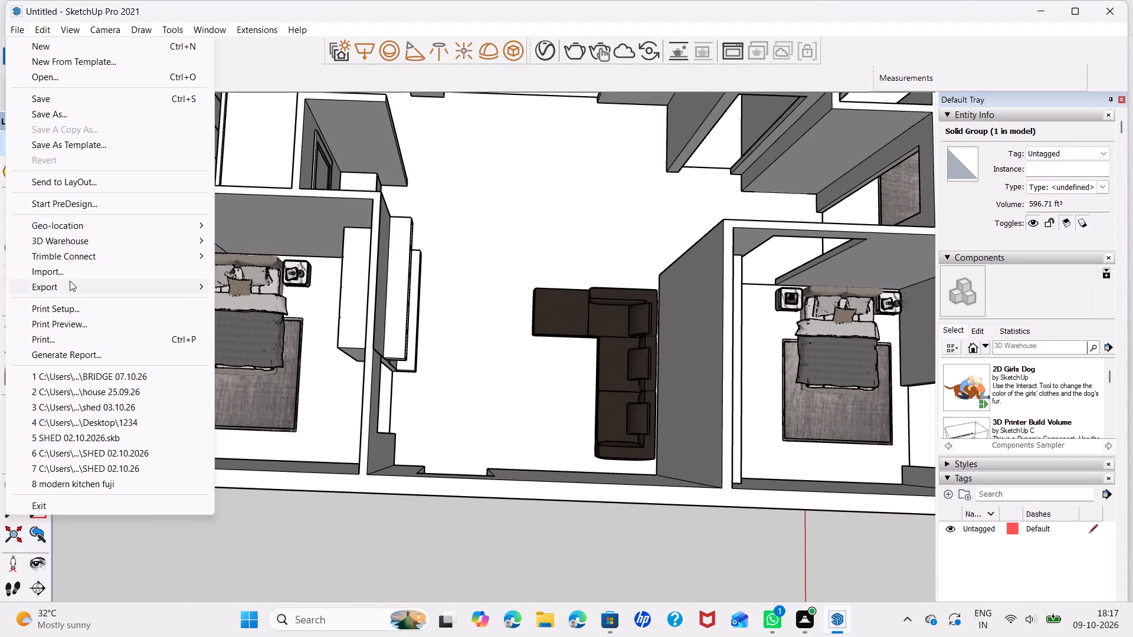
left_click(145, 272)
scroll(550, 300, "down", 1)
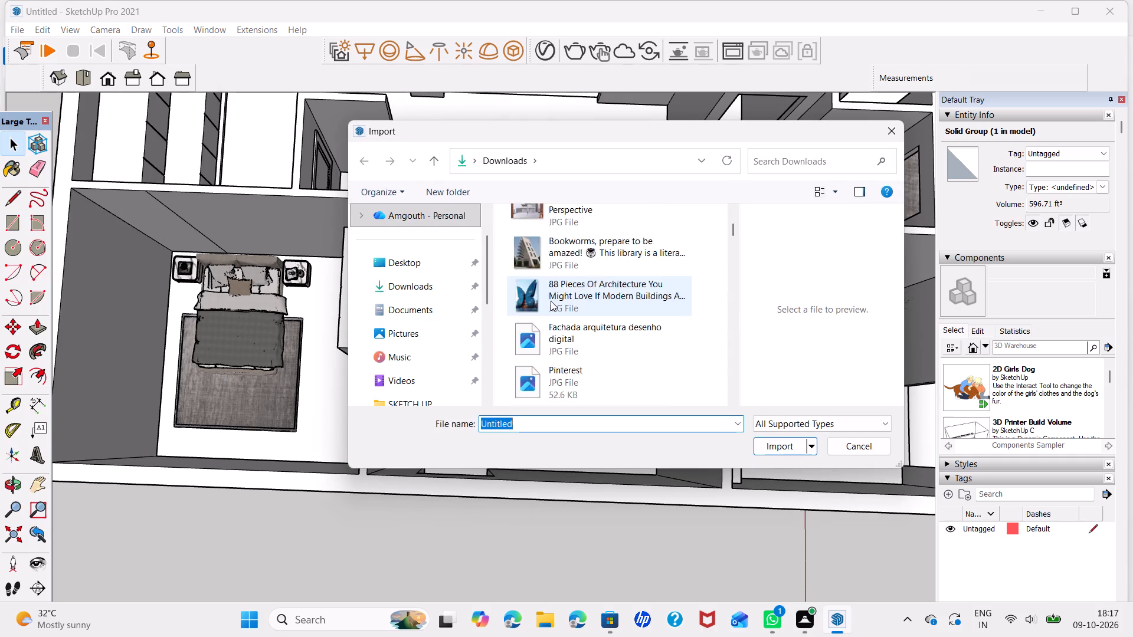
scroll(551, 301, "down", 4)
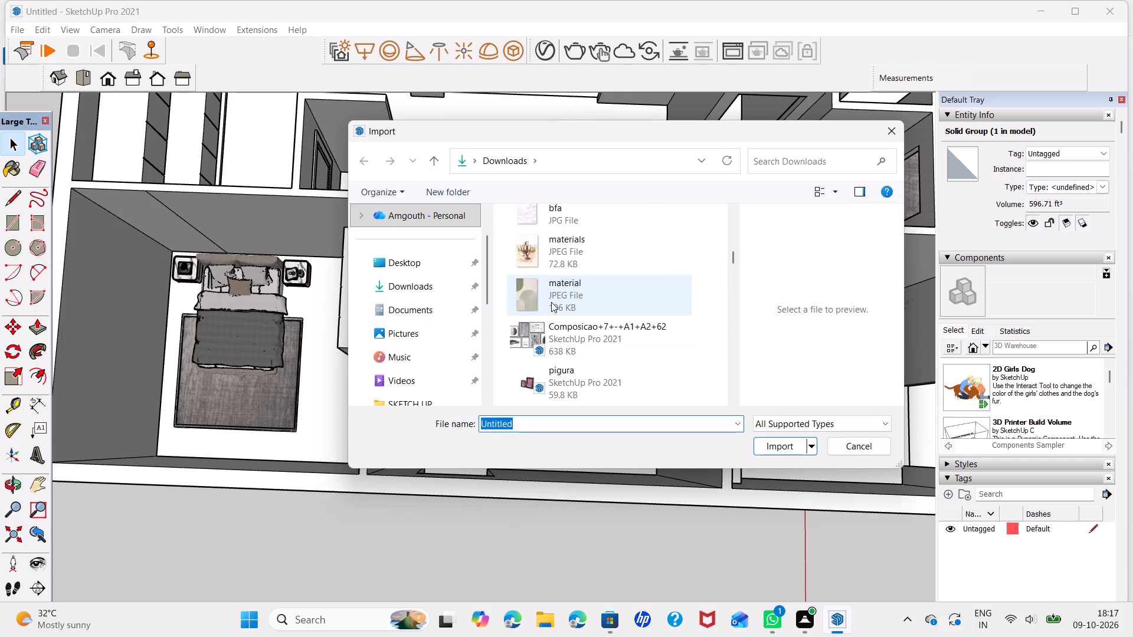
scroll(551, 306, "down", 1)
left_click(523, 352)
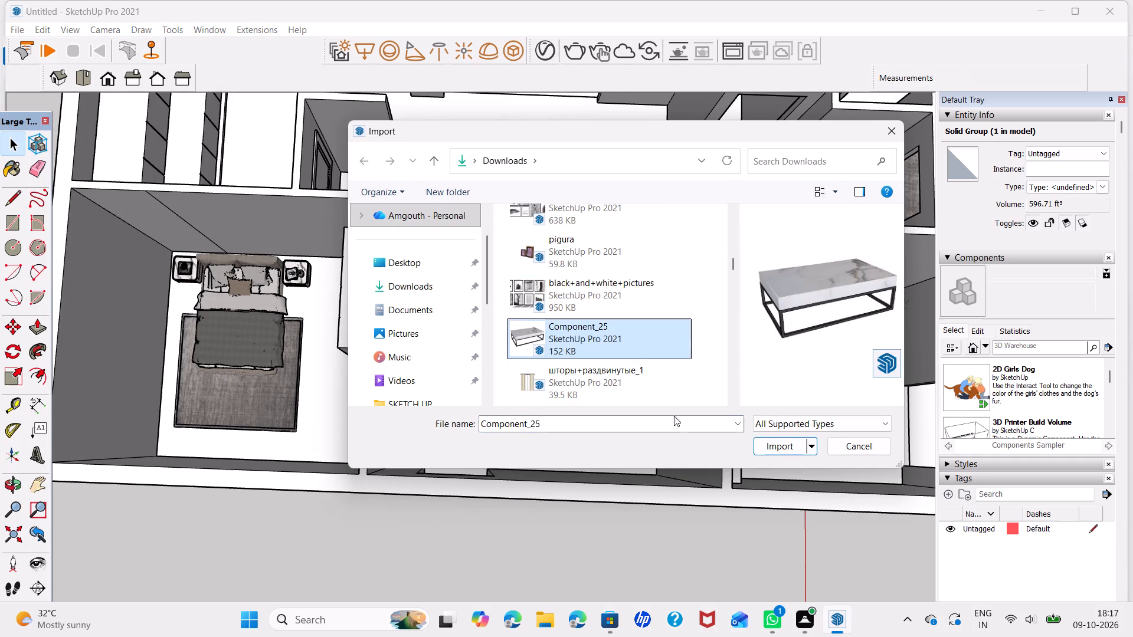
left_click(773, 445)
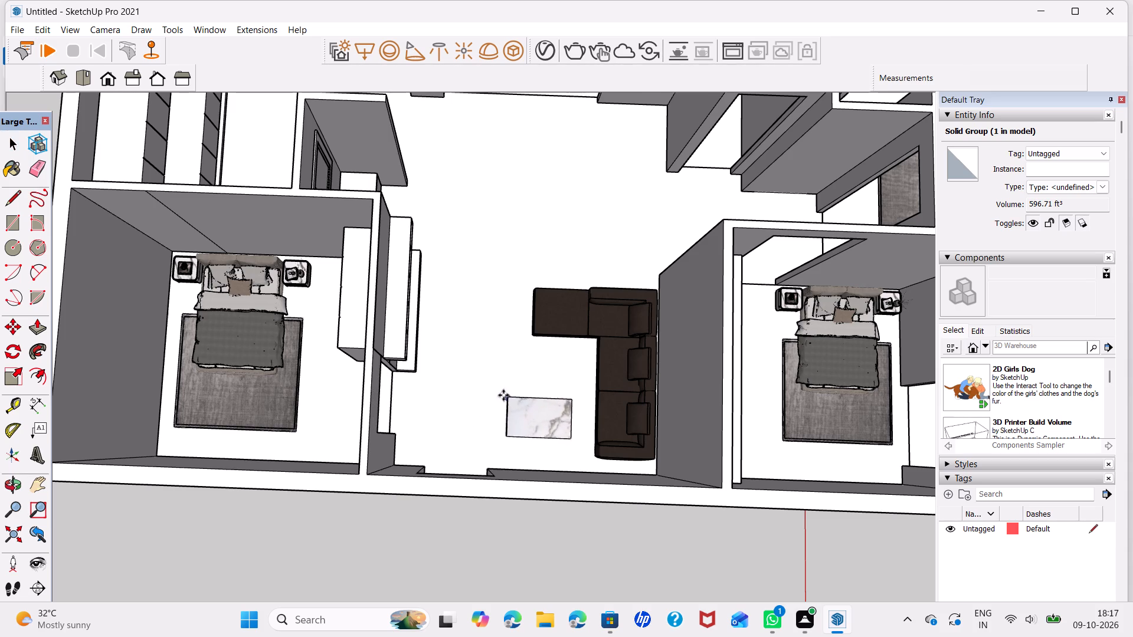
left_click(500, 365)
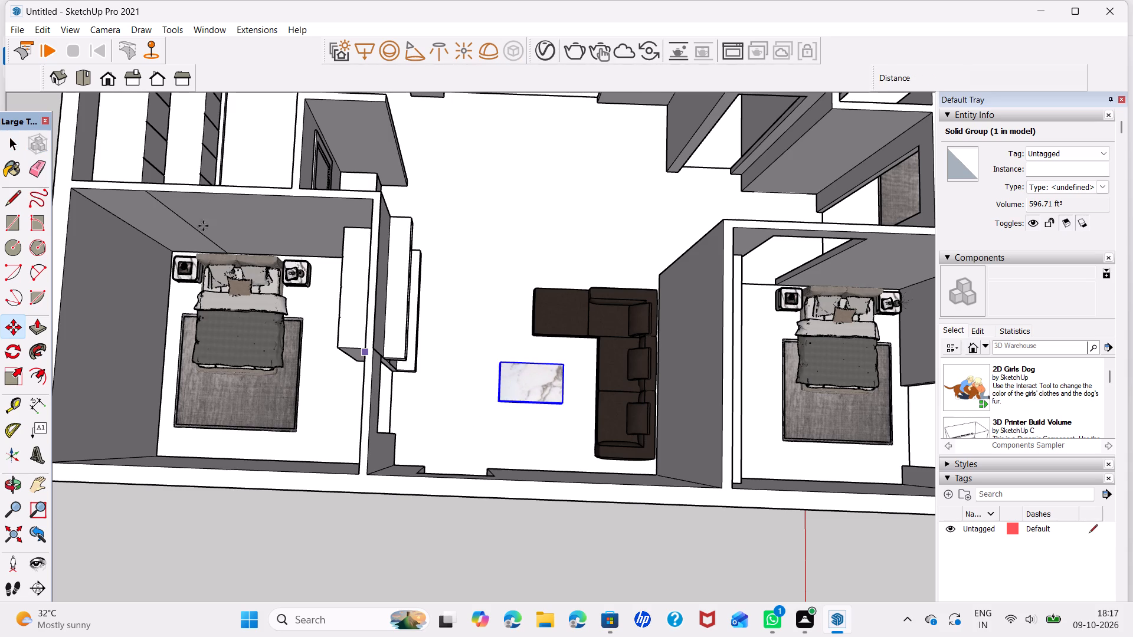
Import the television model from Downloads, the SketchUp file starting download_mid_50c7180b, and place it on the hall floor near the wall unit.
left_click(16, 36)
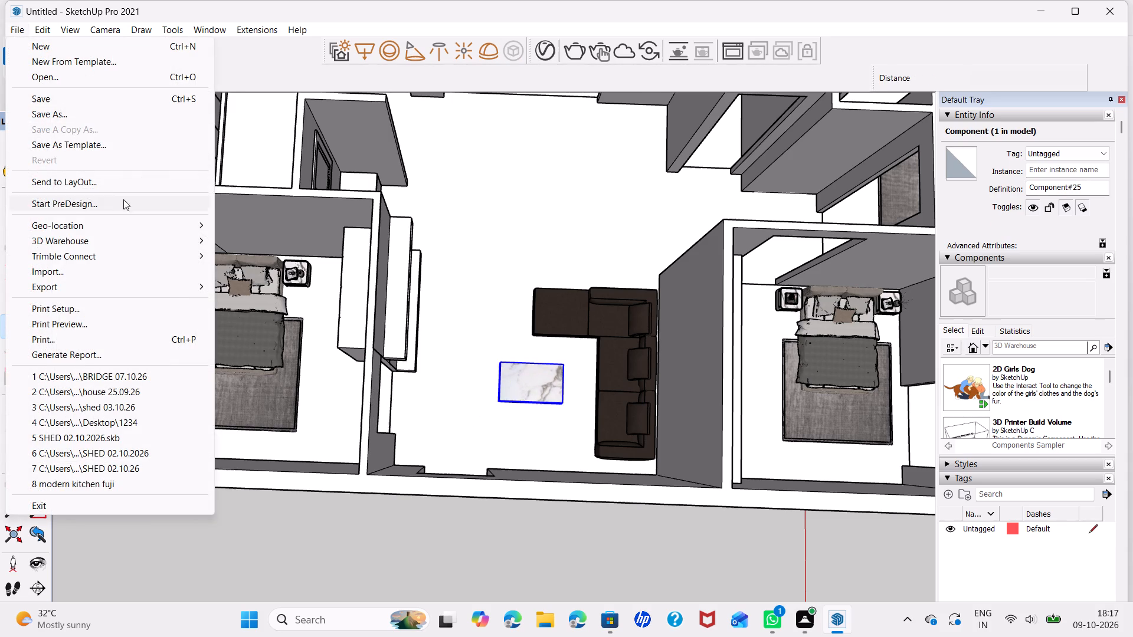
left_click(144, 280)
left_click(145, 275)
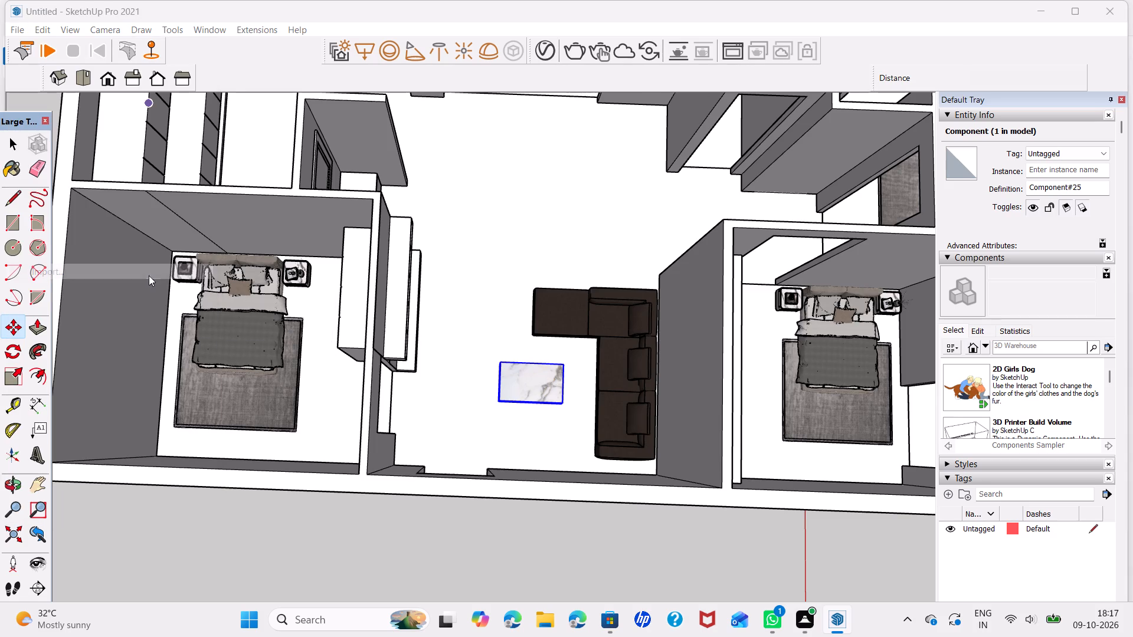
scroll(534, 325, "down", 4)
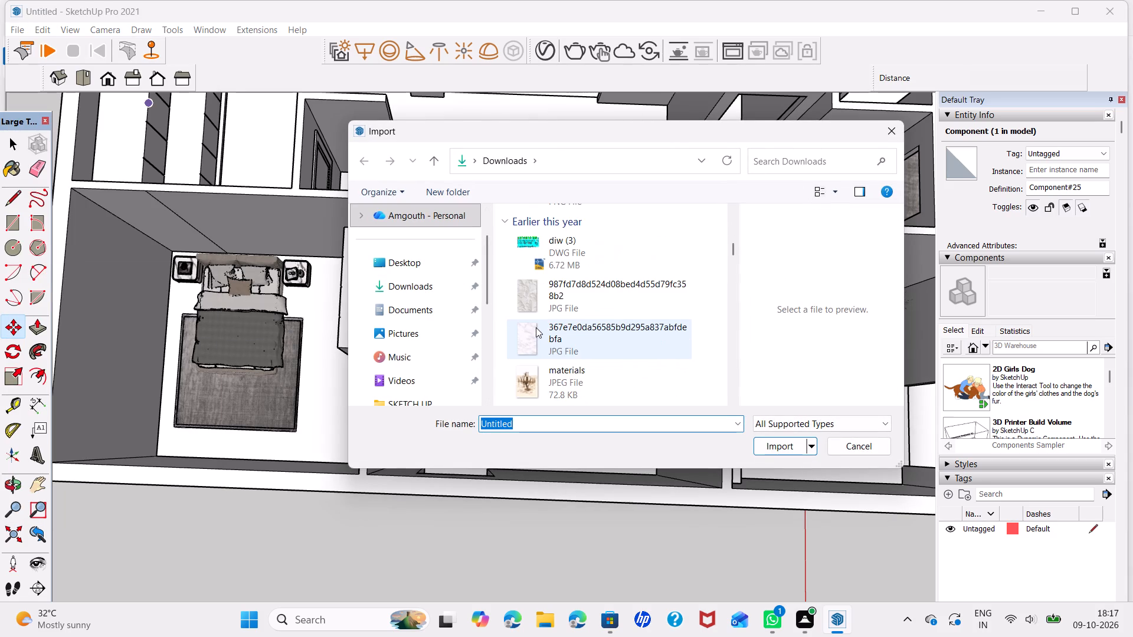
scroll(536, 327, "down", 3)
scroll(536, 327, "up", 1)
scroll(538, 337, "down", 2)
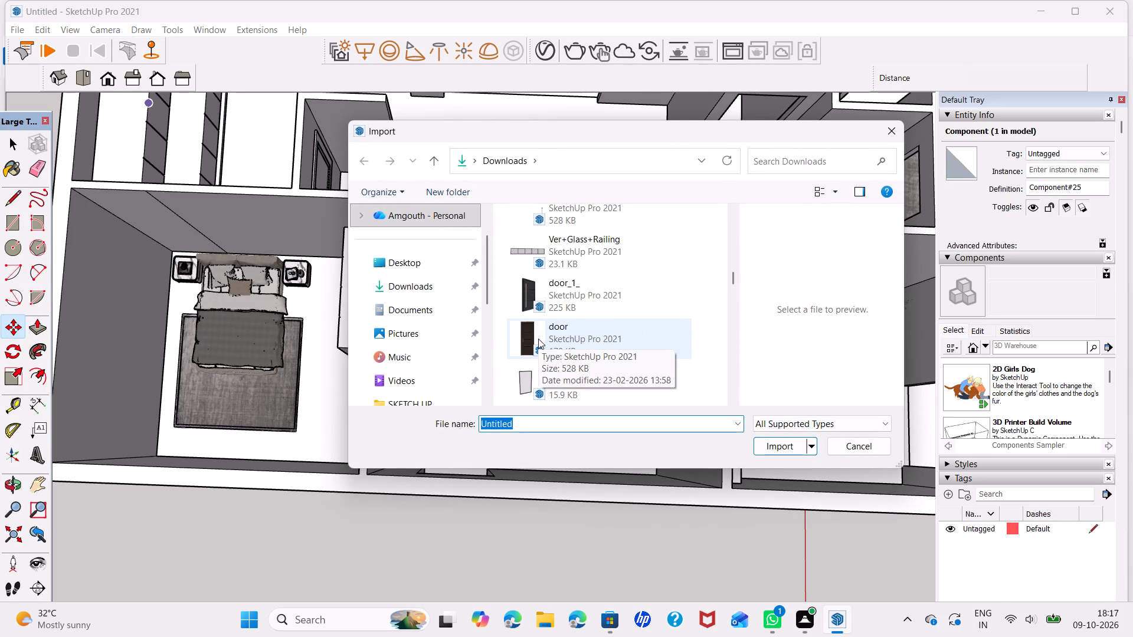
scroll(538, 339, "down", 3)
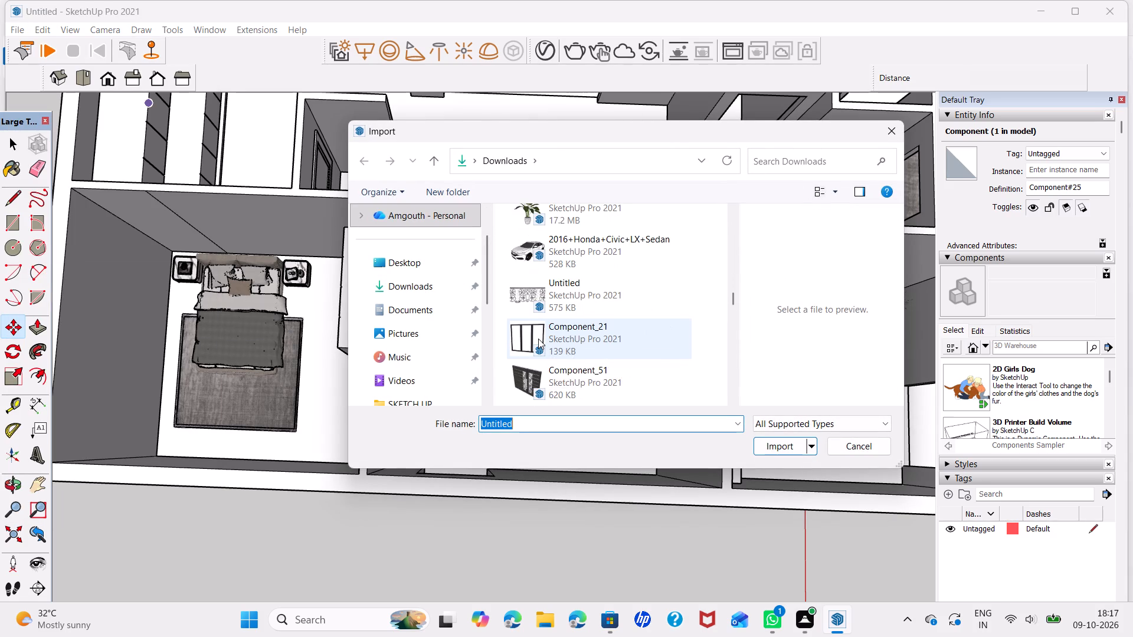
scroll(538, 339, "down", 3)
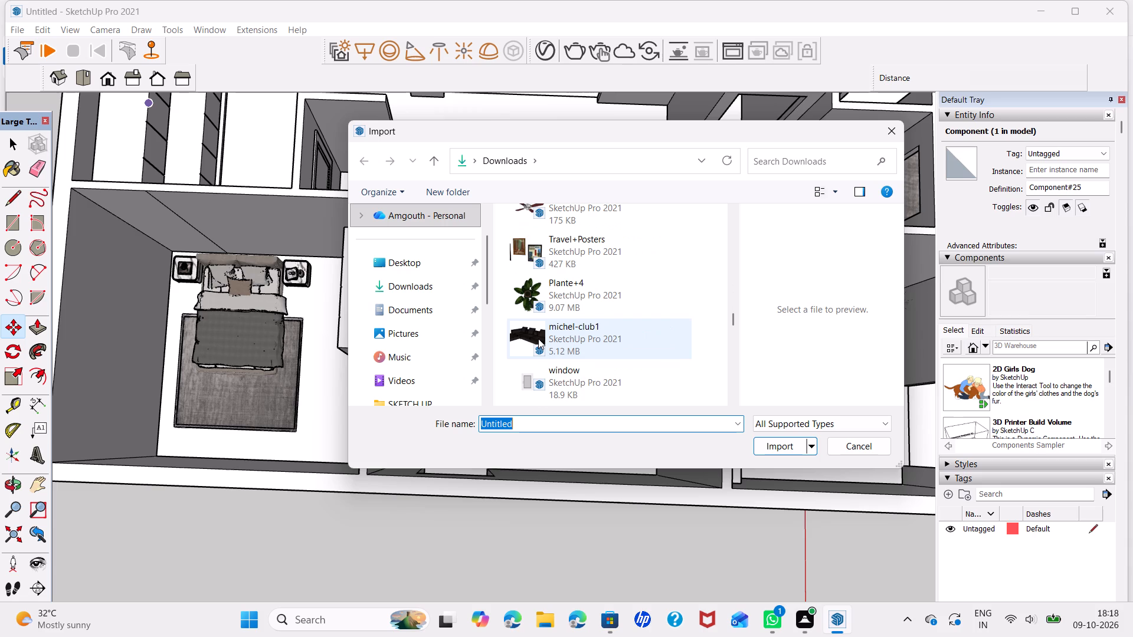
scroll(538, 339, "down", 1)
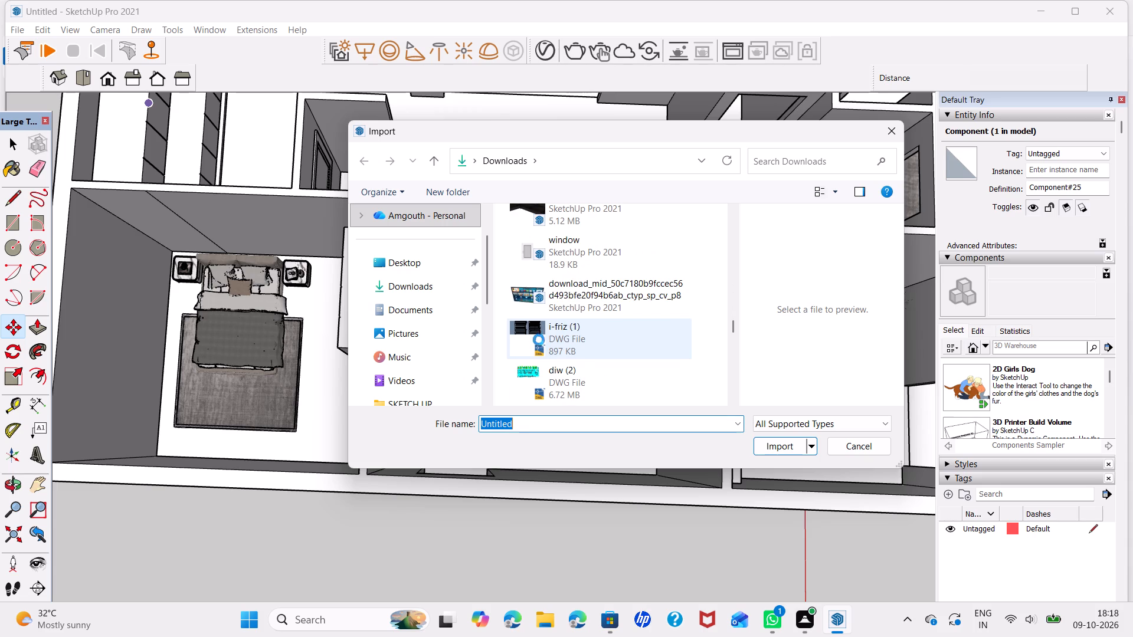
left_click(525, 292)
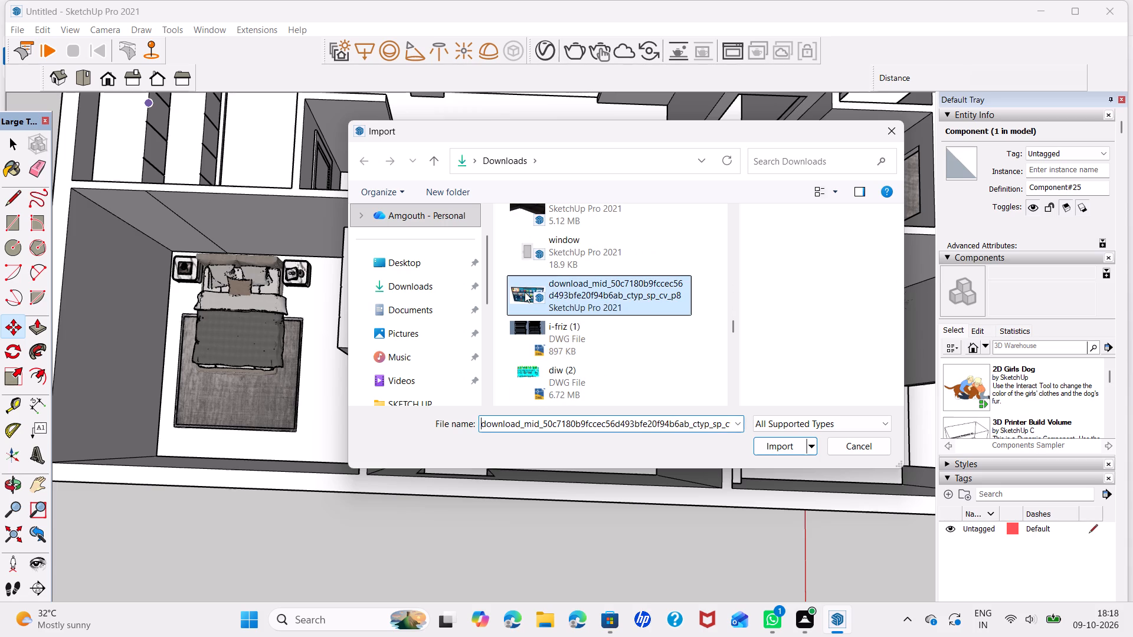
left_click(771, 449)
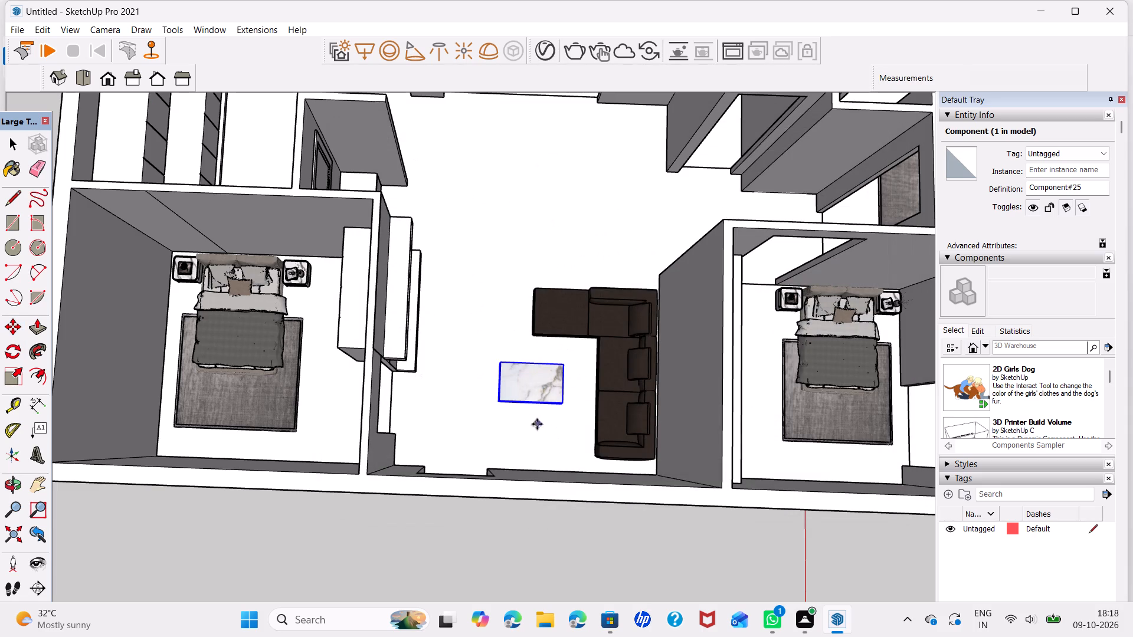
left_click(433, 431)
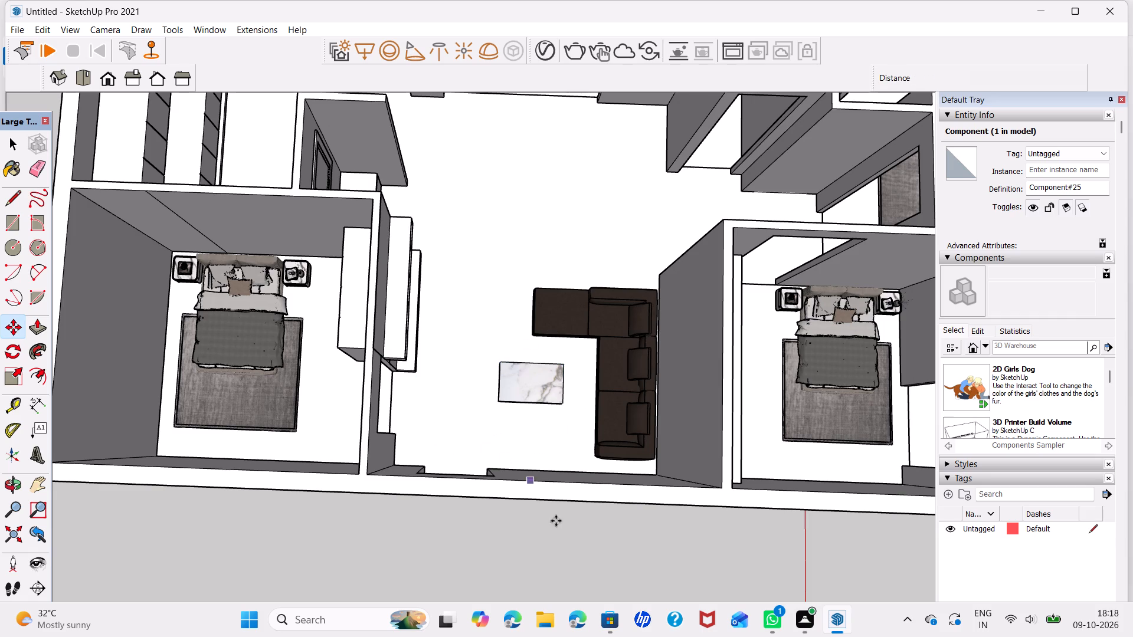
left_click(258, 576)
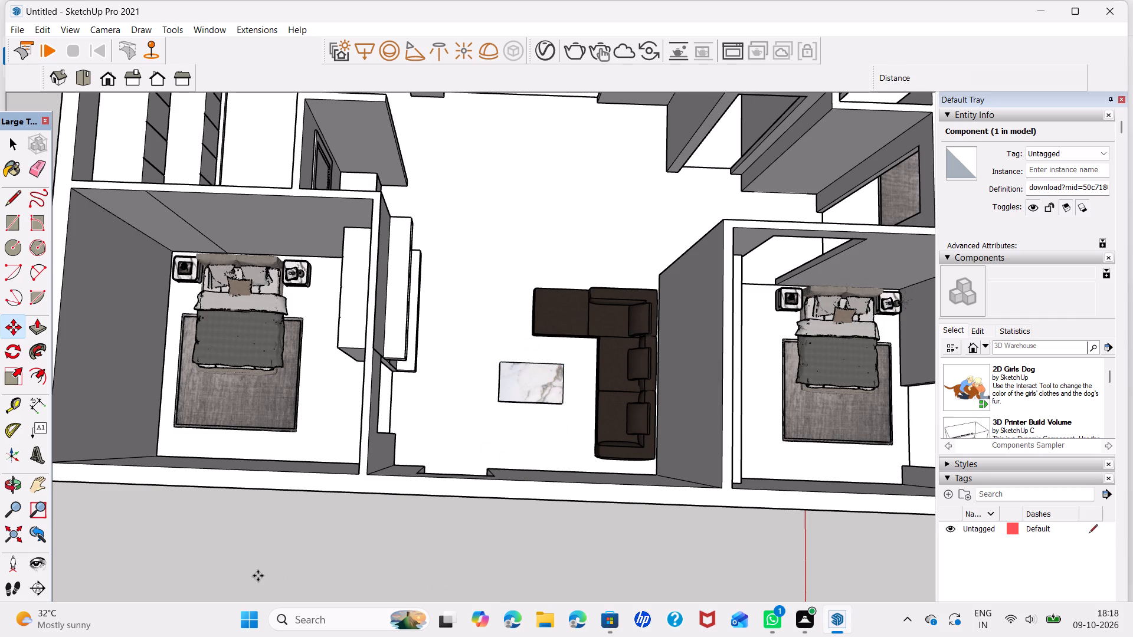
Set the television down outside the front wall and rotate it about half a turn in plan.
left_click(398, 572)
scroll(443, 546, "down", 3)
middle_click_drag(461, 543, 507, 305)
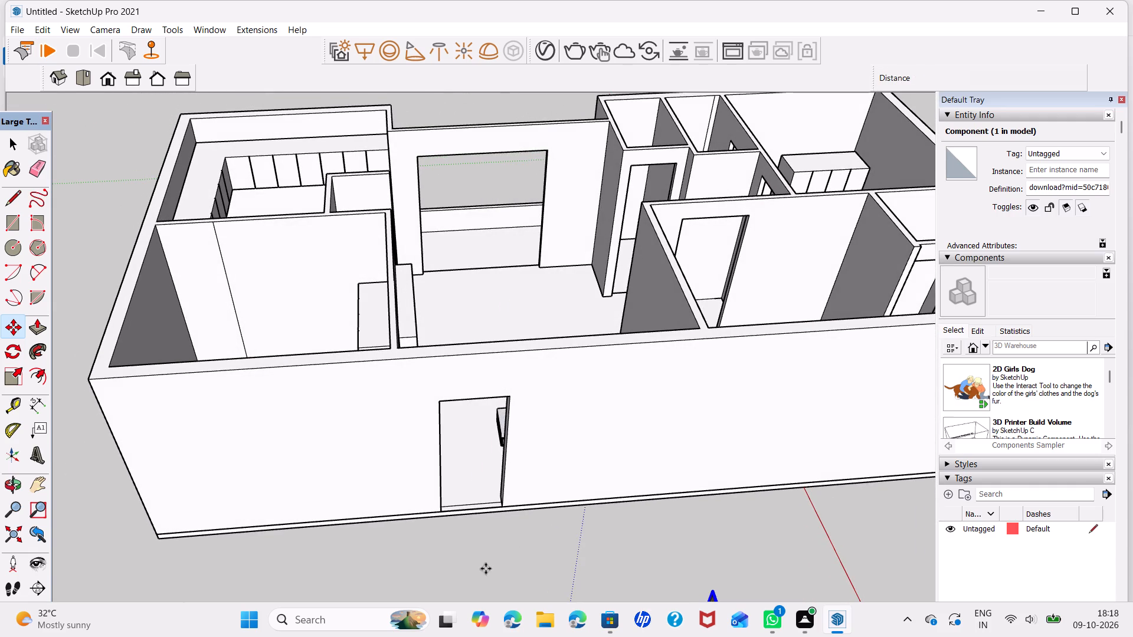
key("space")
scroll(513, 512, "down", 6)
middle_click_drag(589, 437, 734, 467)
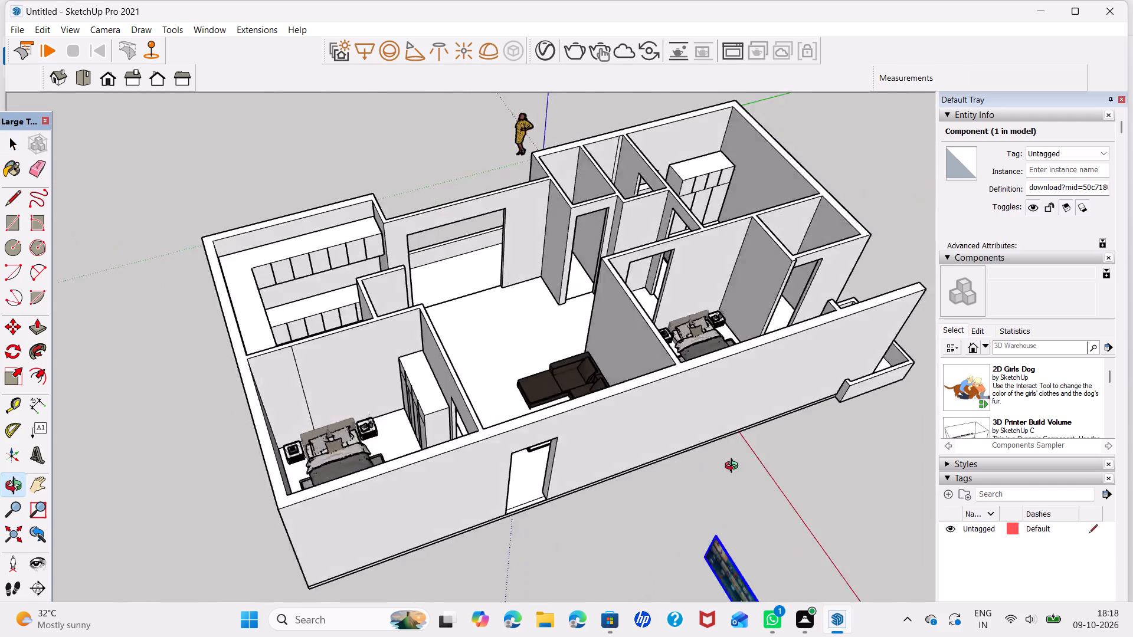
middle_click_drag(734, 467, 918, 441)
scroll(759, 389, "up", 5)
middle_click_drag(757, 447, 786, 442)
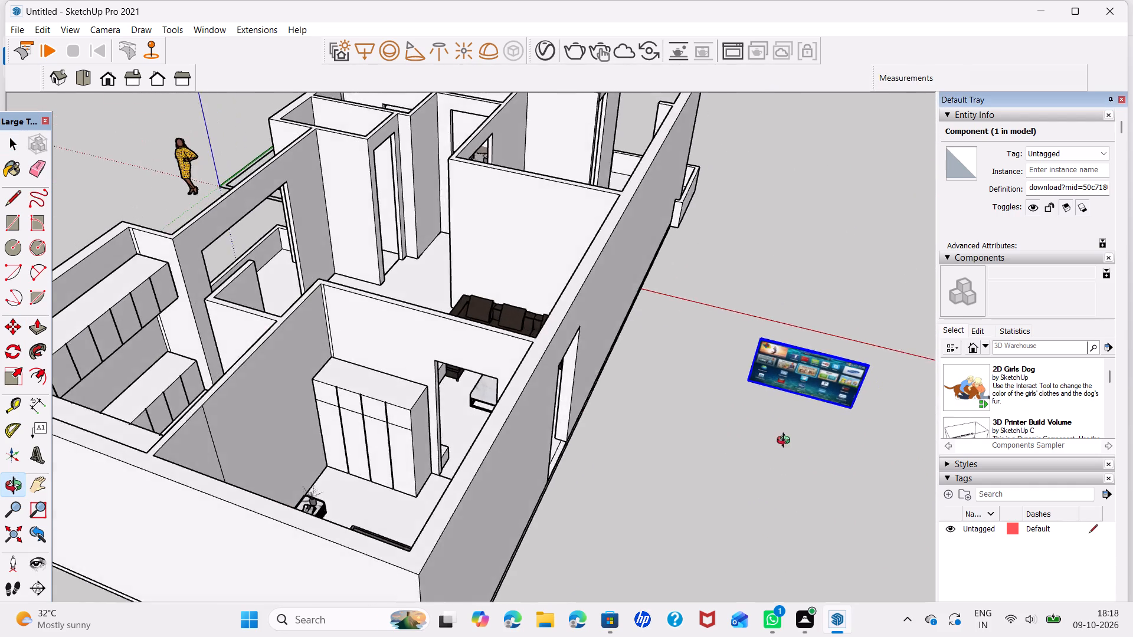
middle_click_drag(786, 442, 872, 449)
scroll(762, 317, "up", 6)
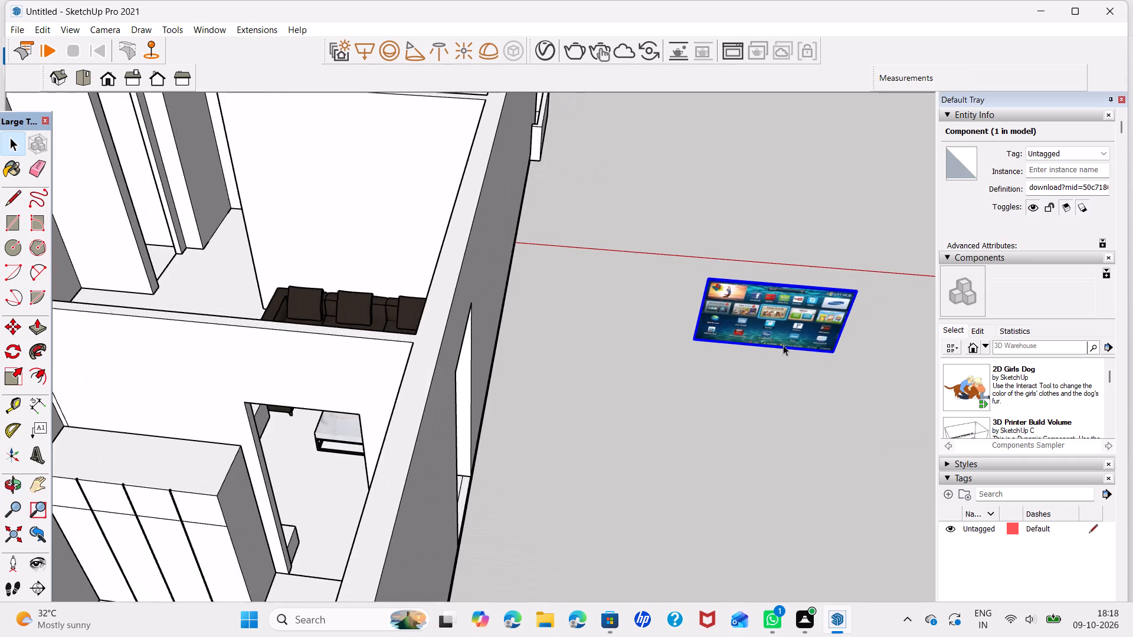
scroll(786, 345, "up", 4)
middle_click_drag(850, 337, 771, 283)
scroll(773, 282, "up", 1)
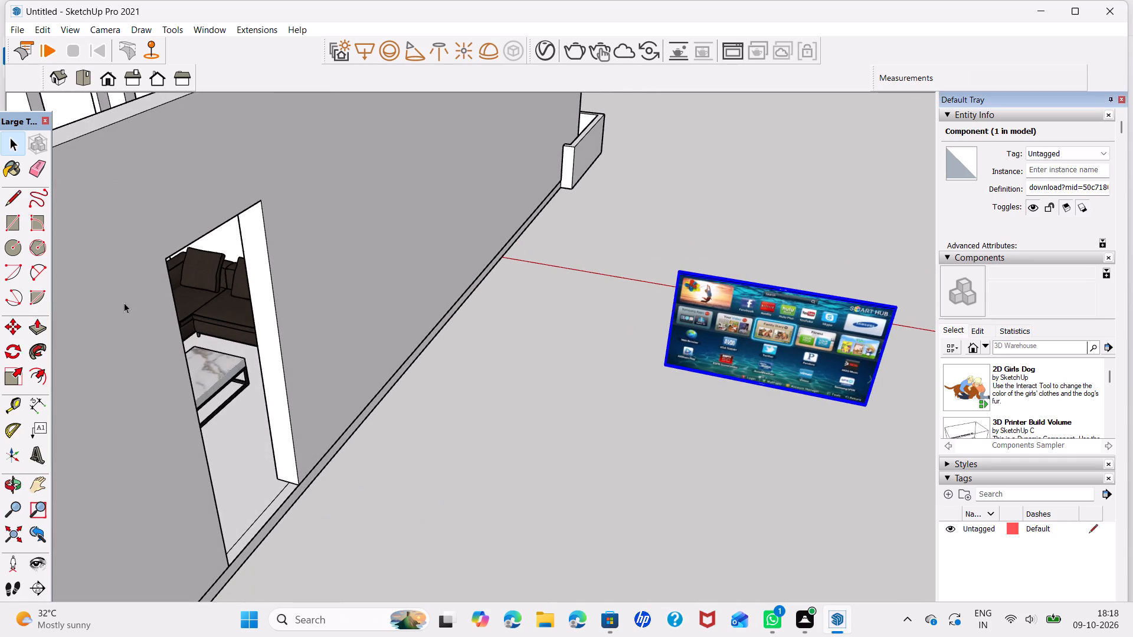
left_click(18, 344)
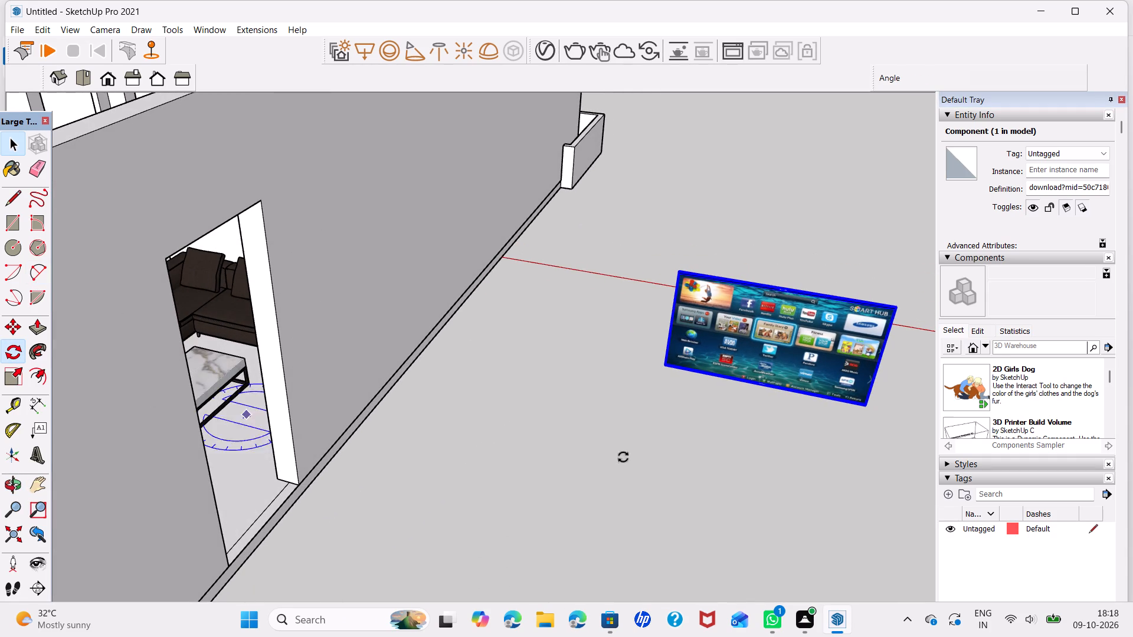
left_click(753, 412)
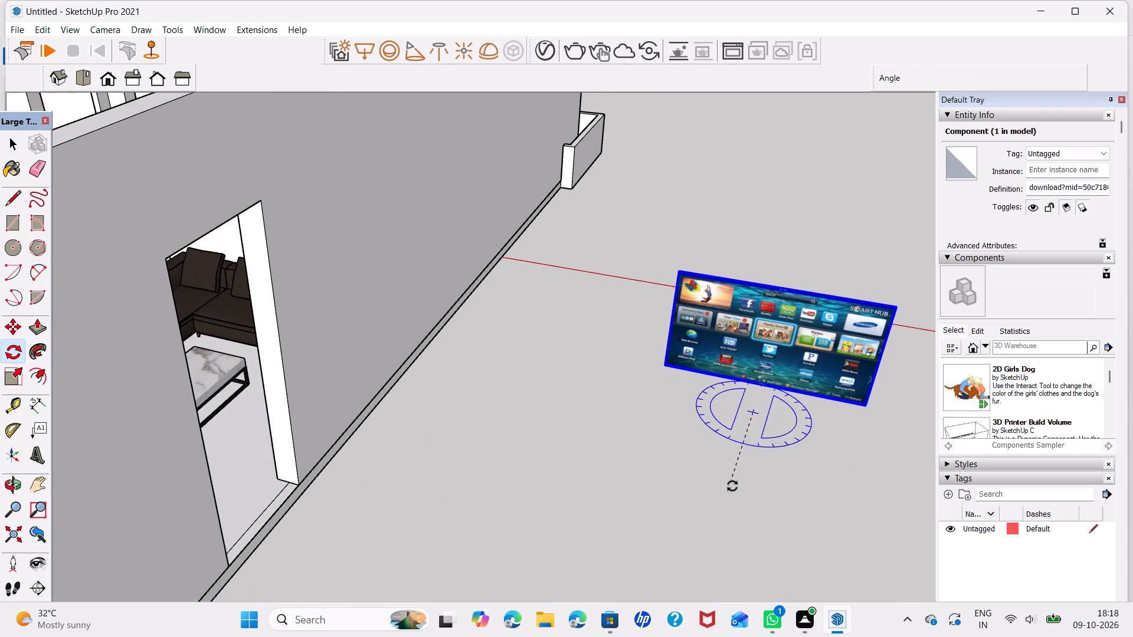
left_click(733, 490)
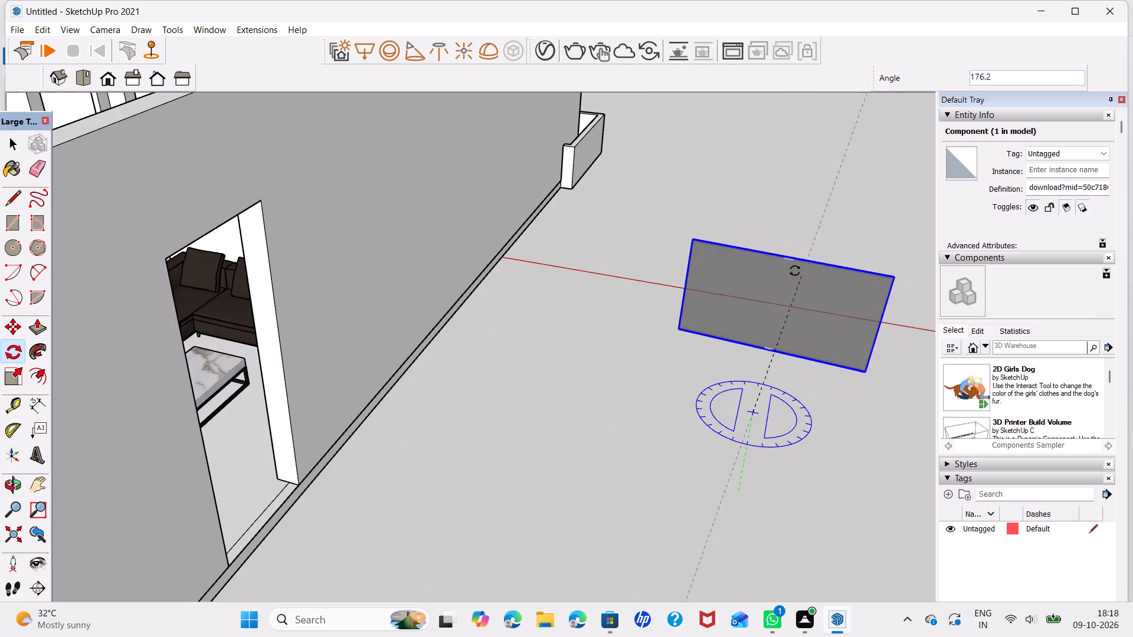
left_click(781, 250)
key("space")
Move the television by its upper corner about 26' 9" onto the hall's wall unit, between the upper and lower open shelves.
scroll(853, 398, "down", 2)
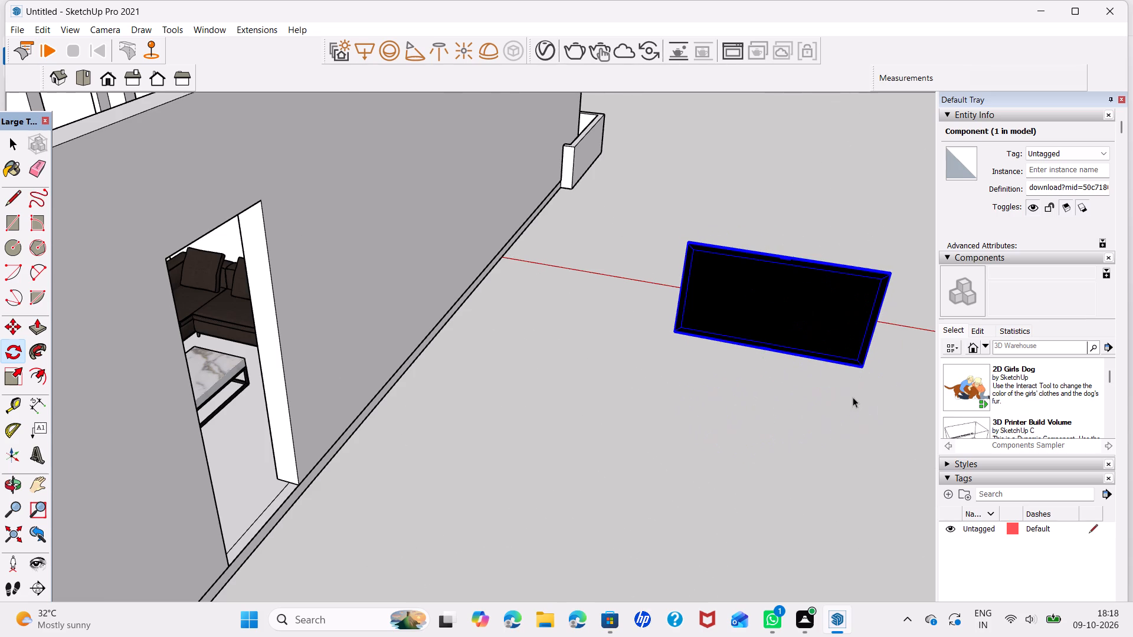
scroll(853, 397, "down", 3)
middle_click_drag(862, 385, 60, 426)
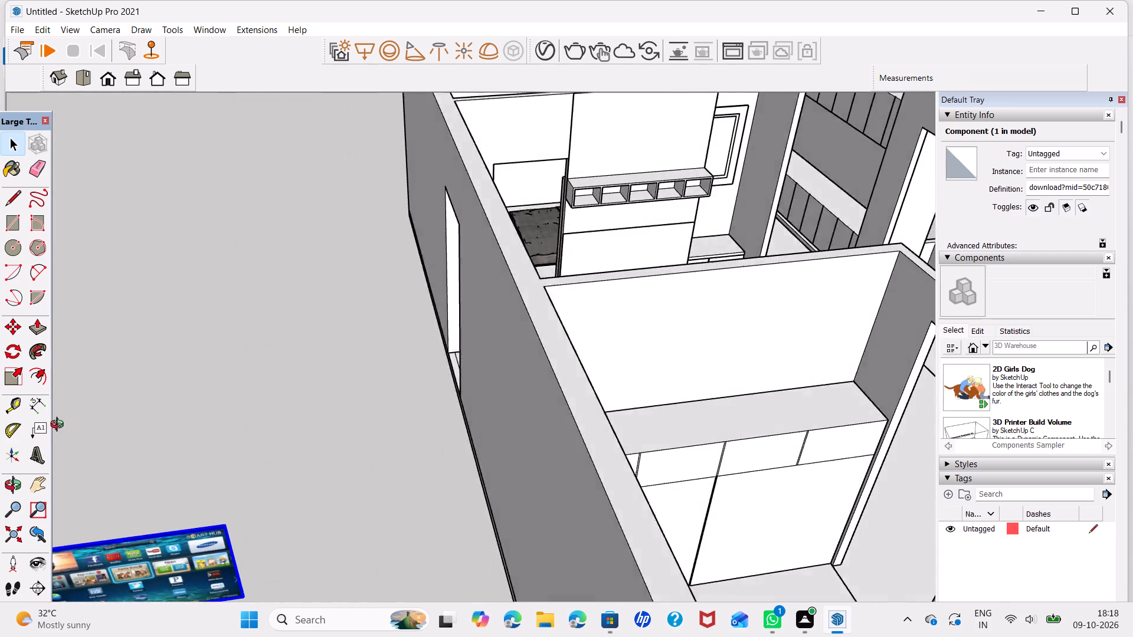
middle_click_drag(60, 426, 60, 425)
key("m")
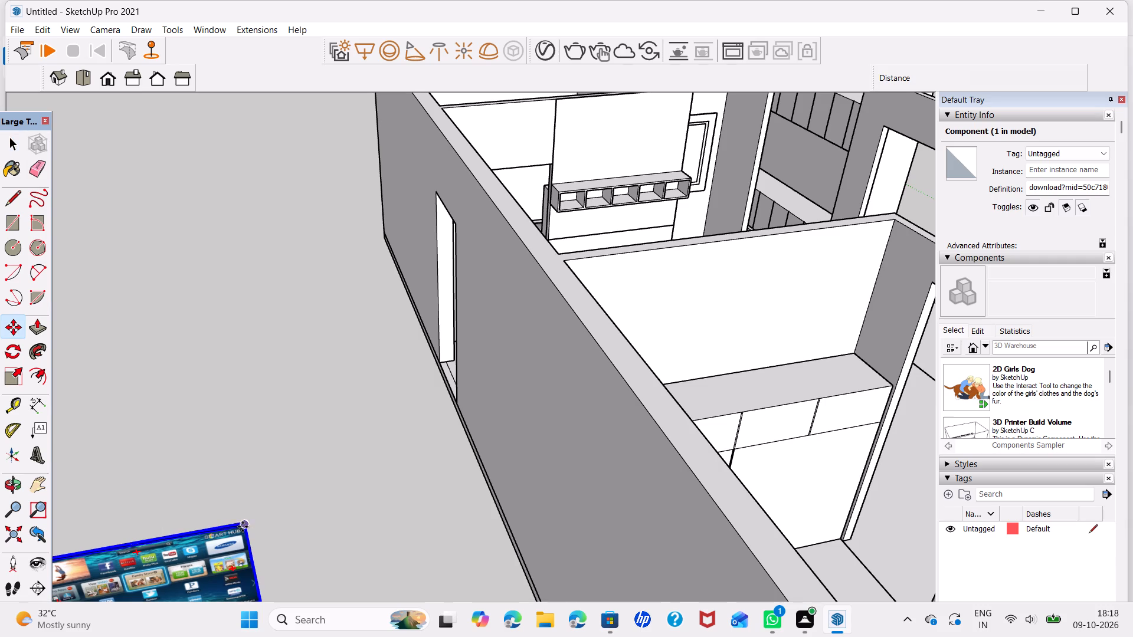
scroll(243, 520, "up", 5)
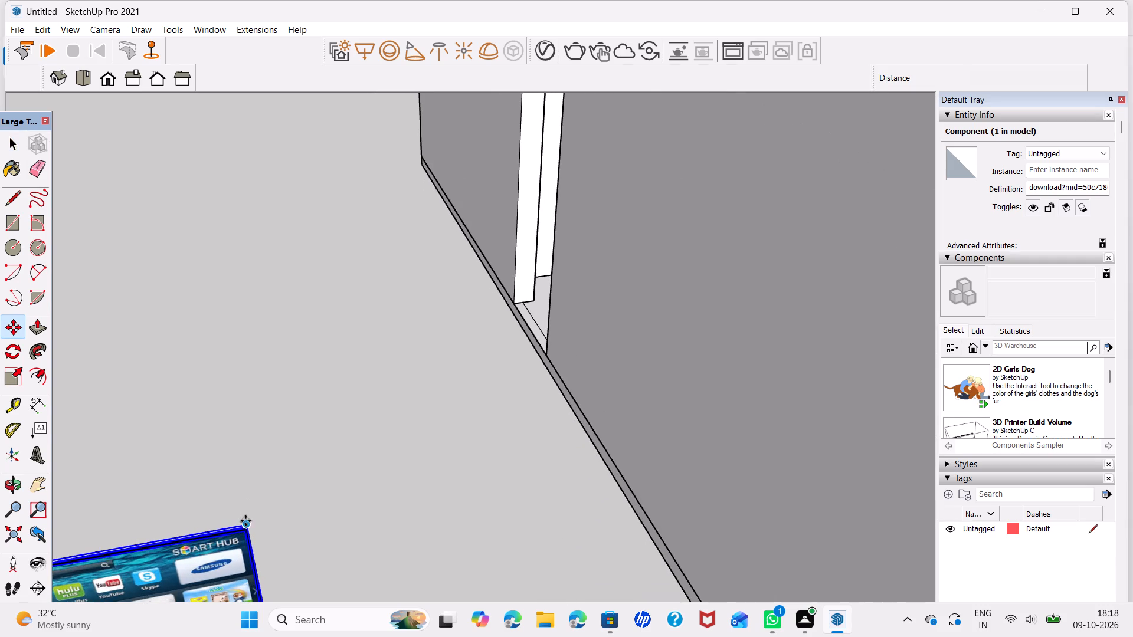
scroll(244, 523, "up", 12)
left_click(283, 543)
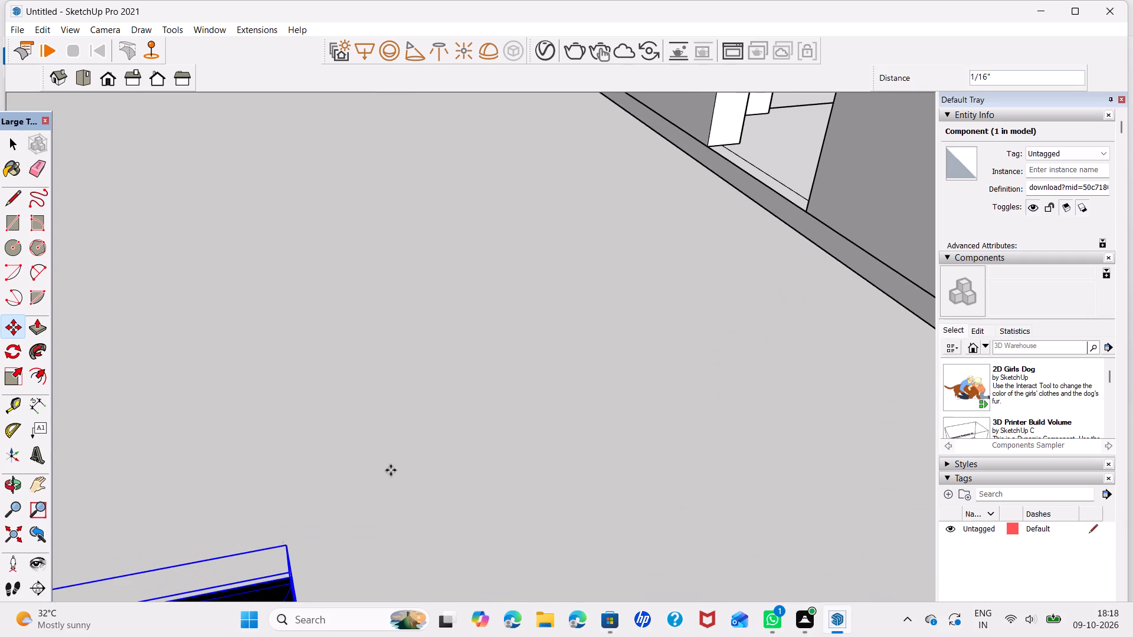
scroll(588, 346, "down", 7)
scroll(648, 306, "down", 12)
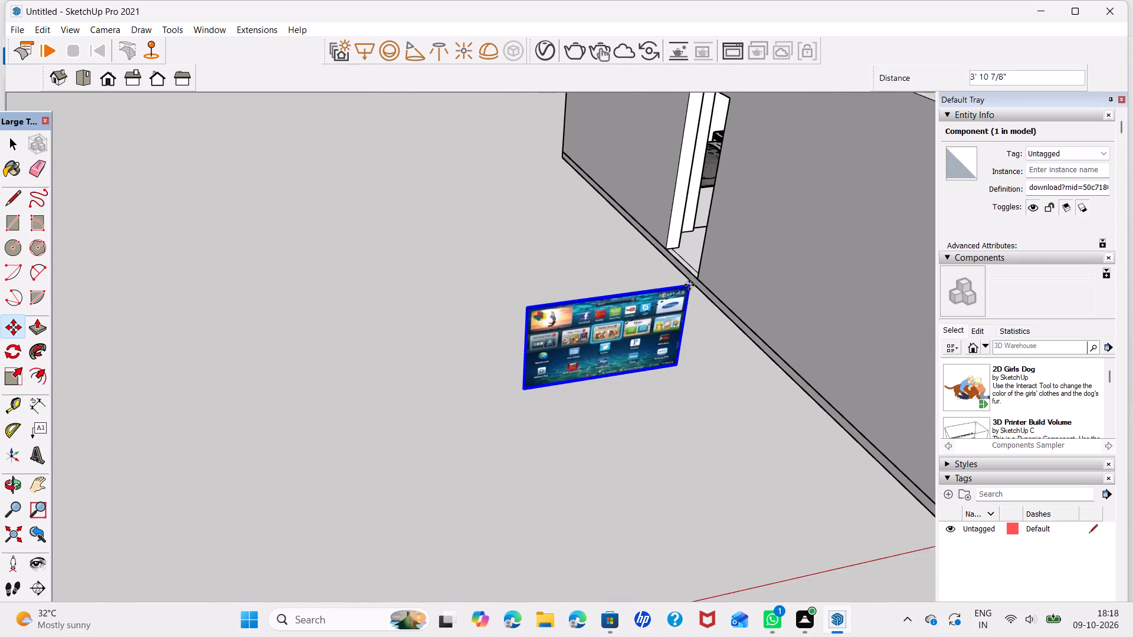
middle_click_drag(689, 285, 101, 513, "shift")
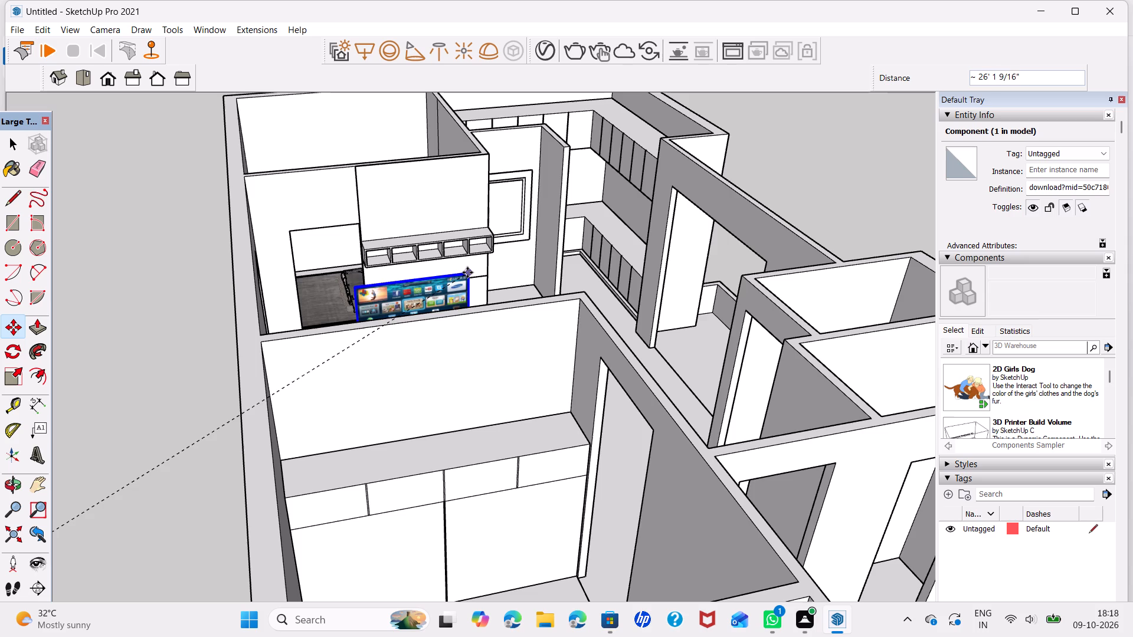
scroll(466, 272, "up", 18)
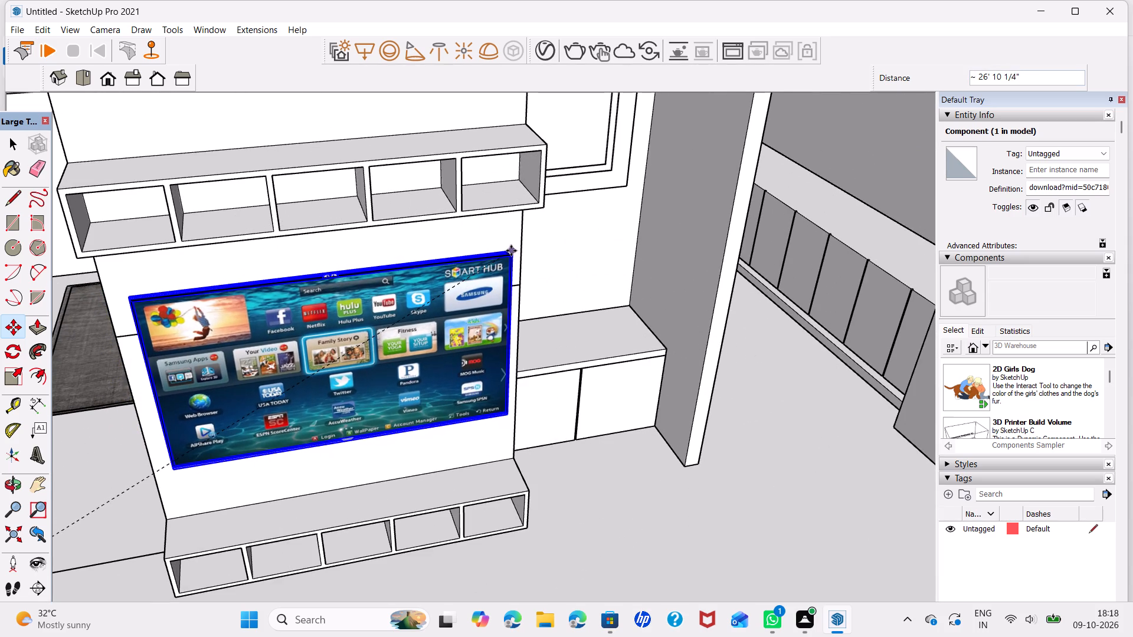
left_click(506, 251)
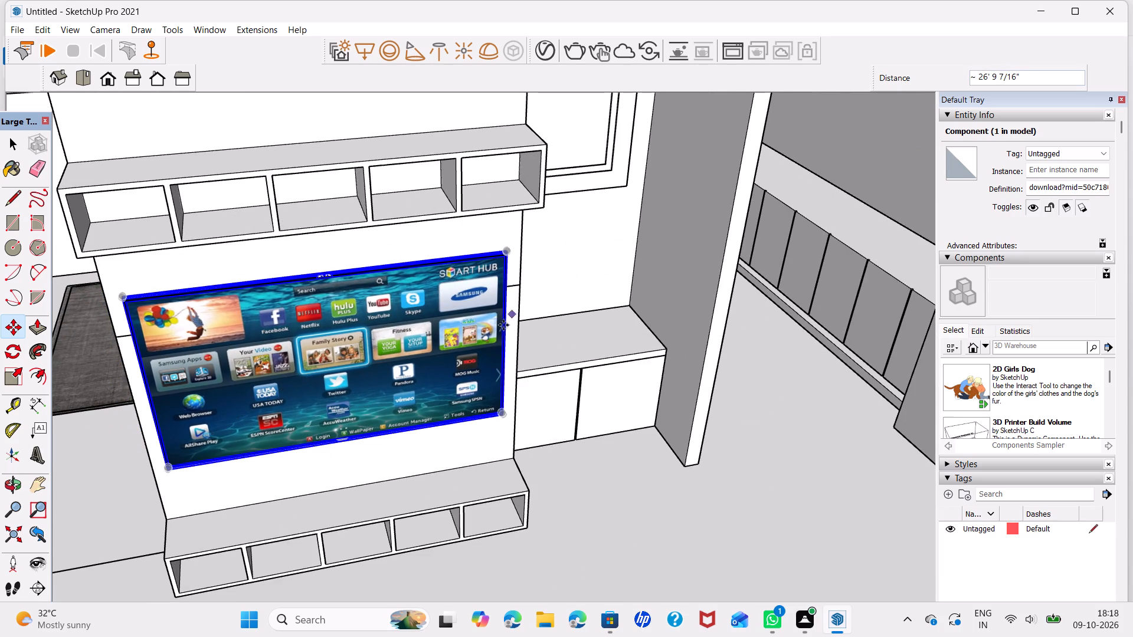
Scale the television down uniformly to about 0.81 from its lower corner.
key("s")
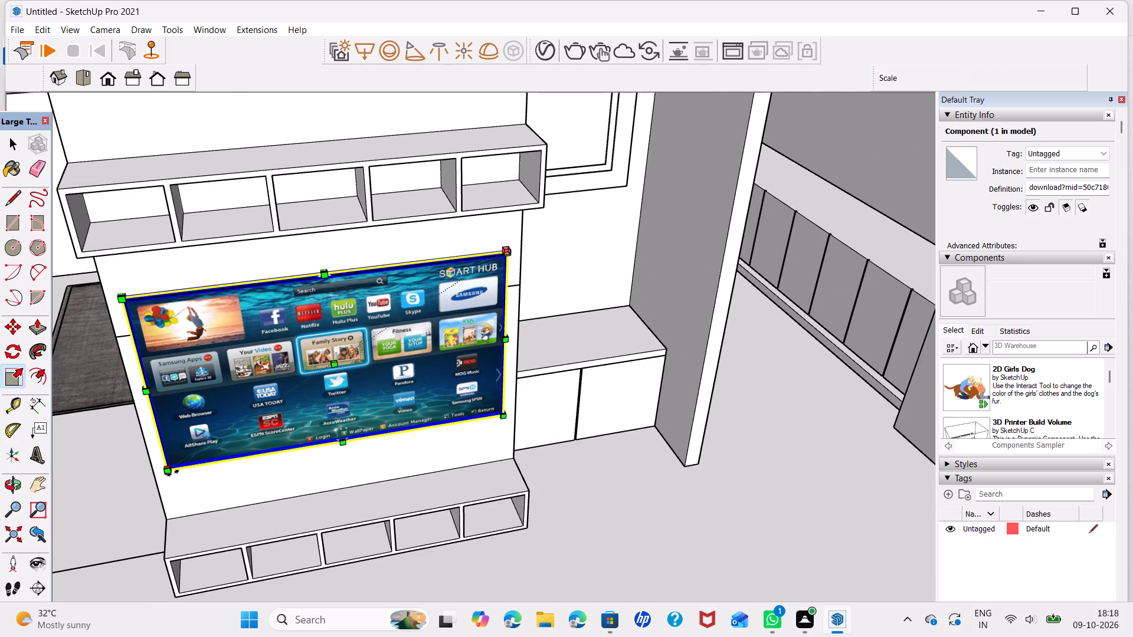
left_click(172, 474)
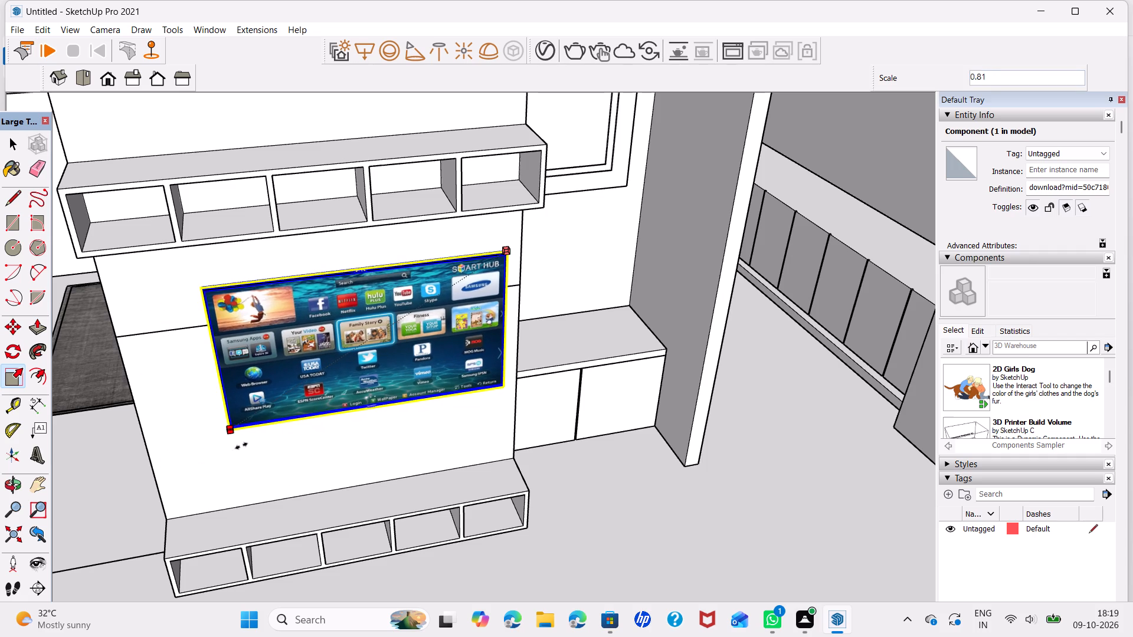
left_click(241, 445)
key("space")
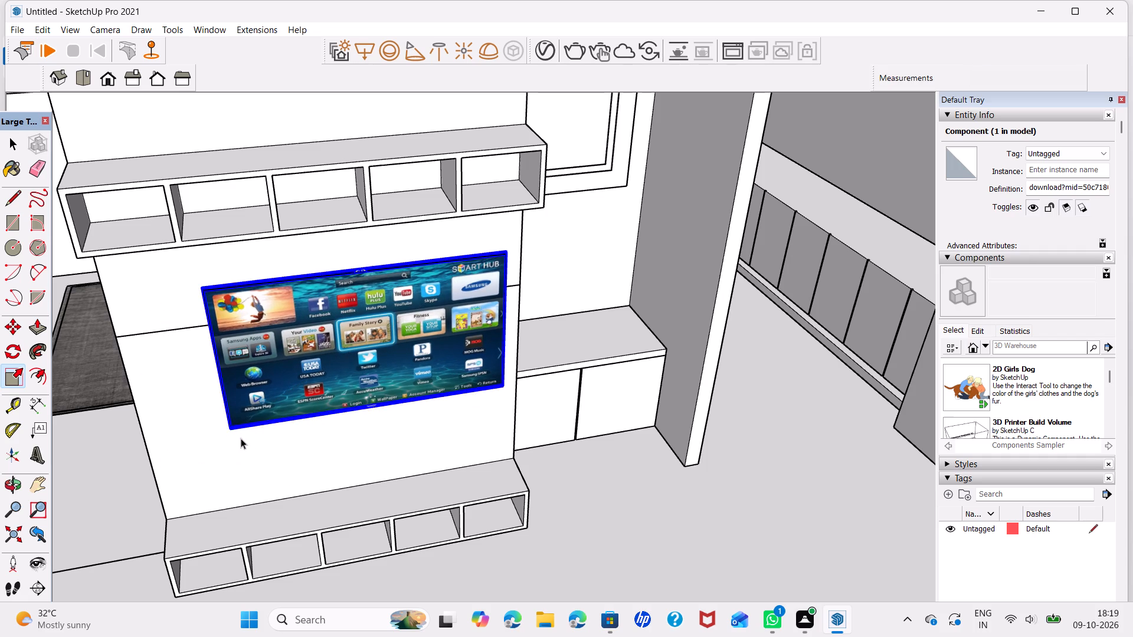
Centre the television on the wall panel, shifting it about 7" sideways and about 10" down towards the lower shelf.
key("m")
left_click(233, 431)
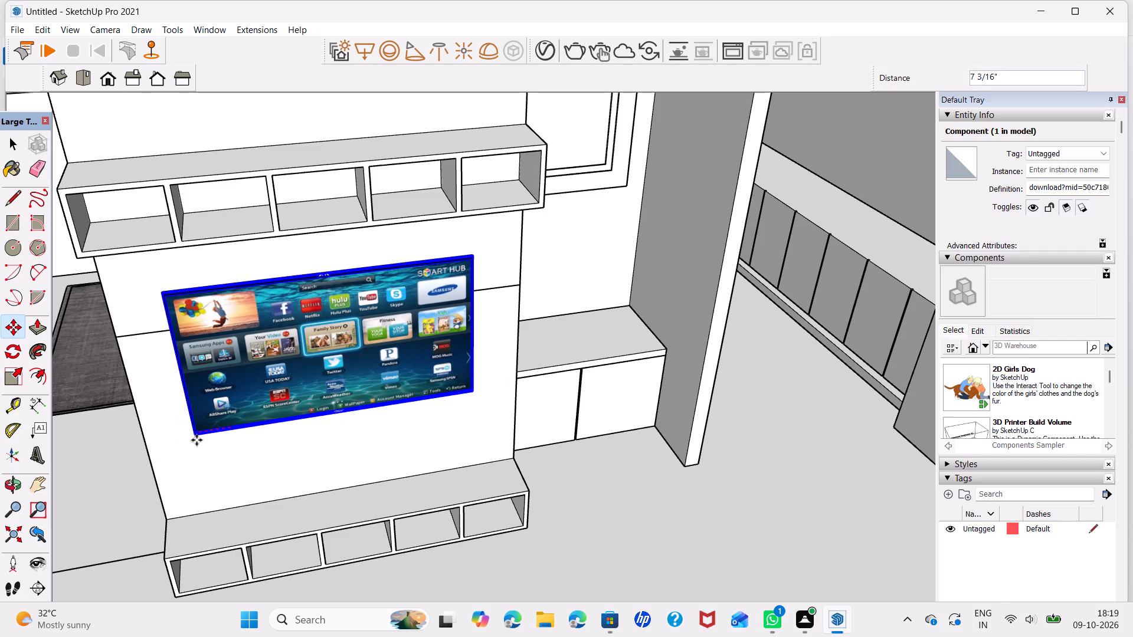
left_click(197, 440)
left_click(195, 434)
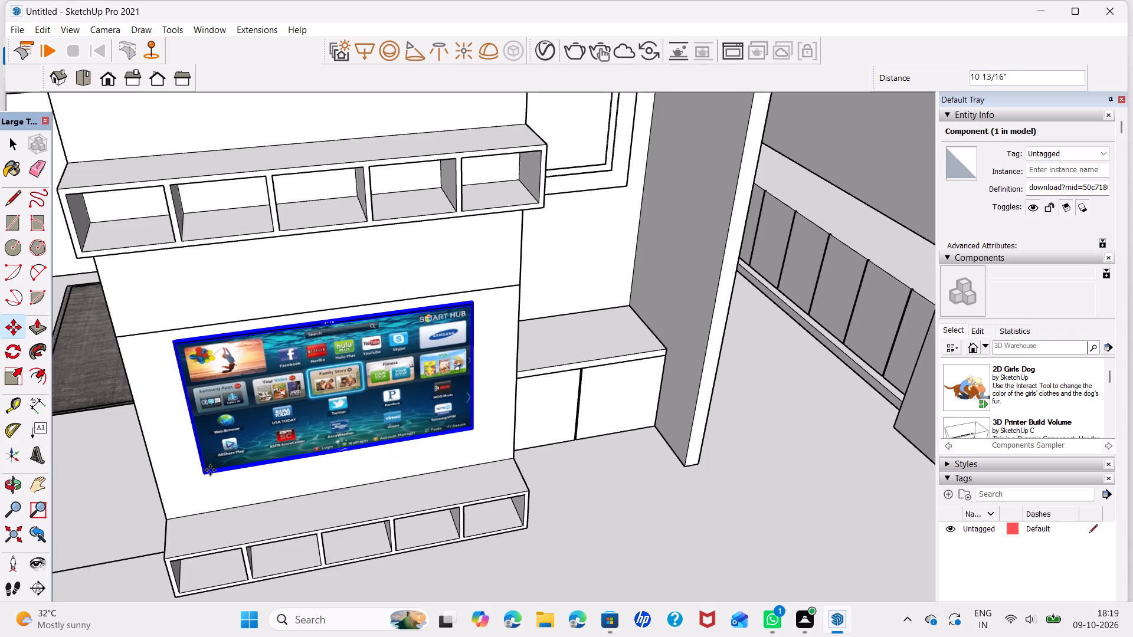
left_click(209, 468)
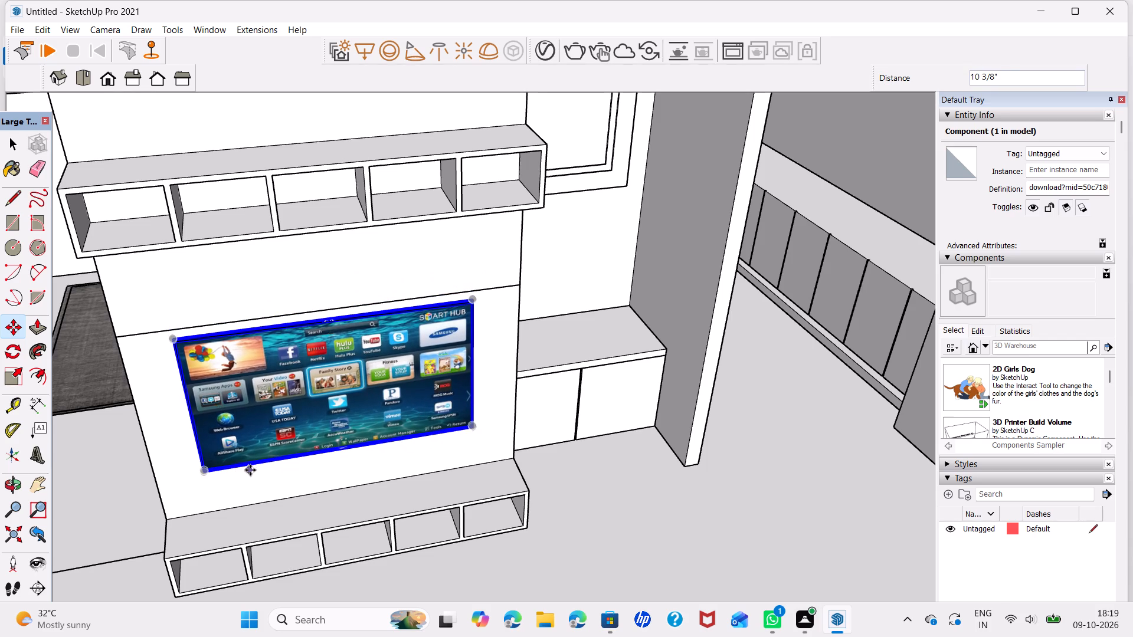
key("space")
Delete the stray horizontal line across the wall panel just above the television, inside its group.
left_click(169, 325)
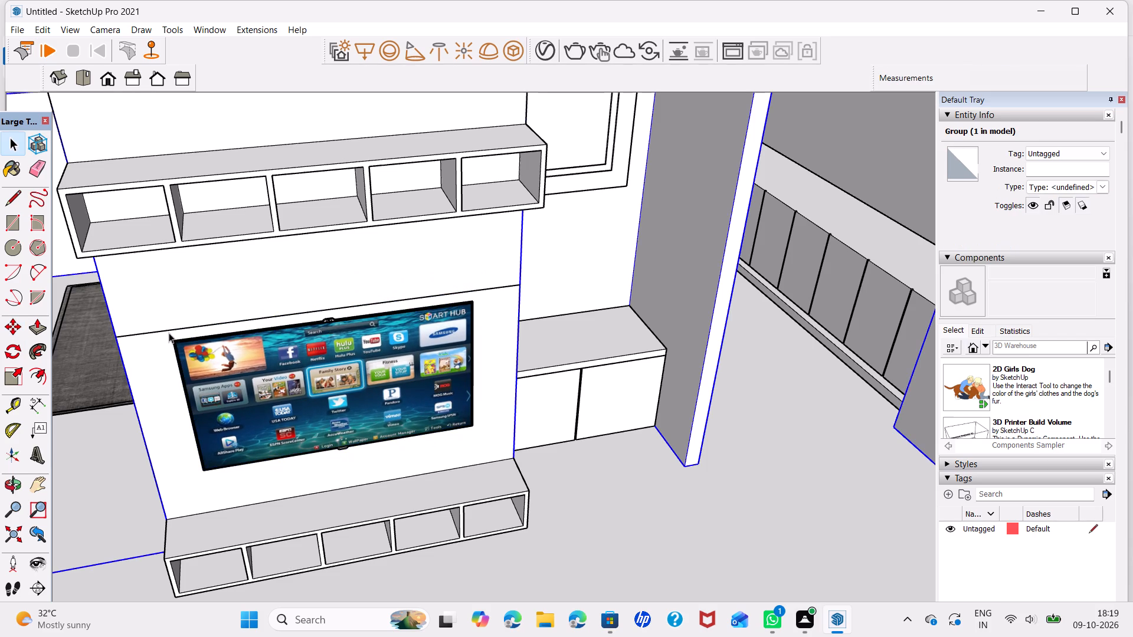
triple_click(167, 329)
left_click(167, 329)
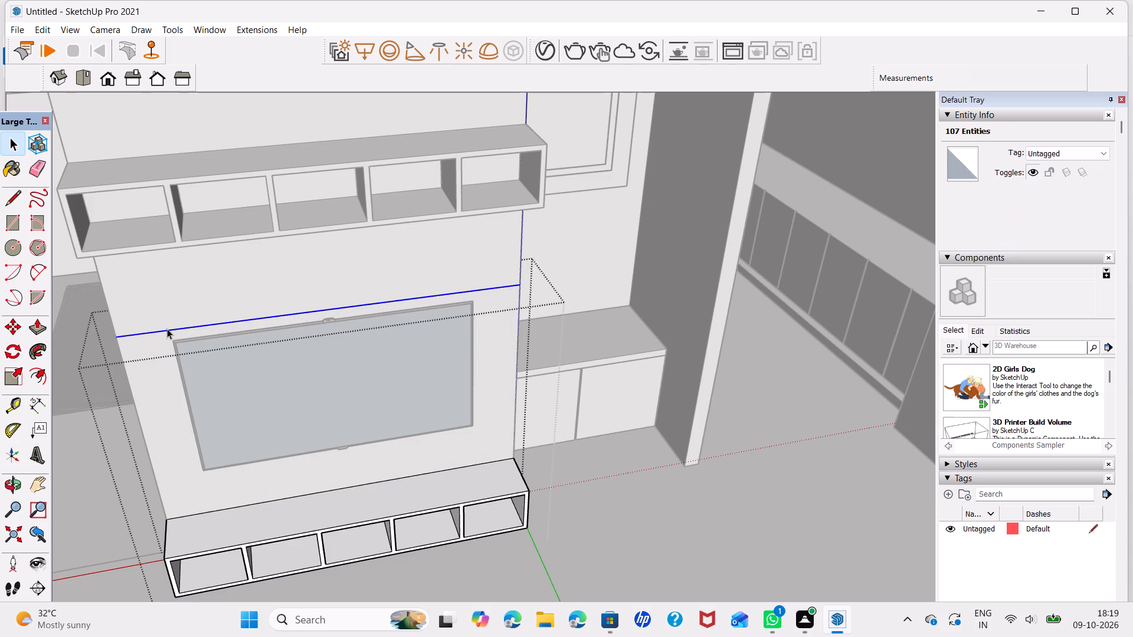
key("Delete")
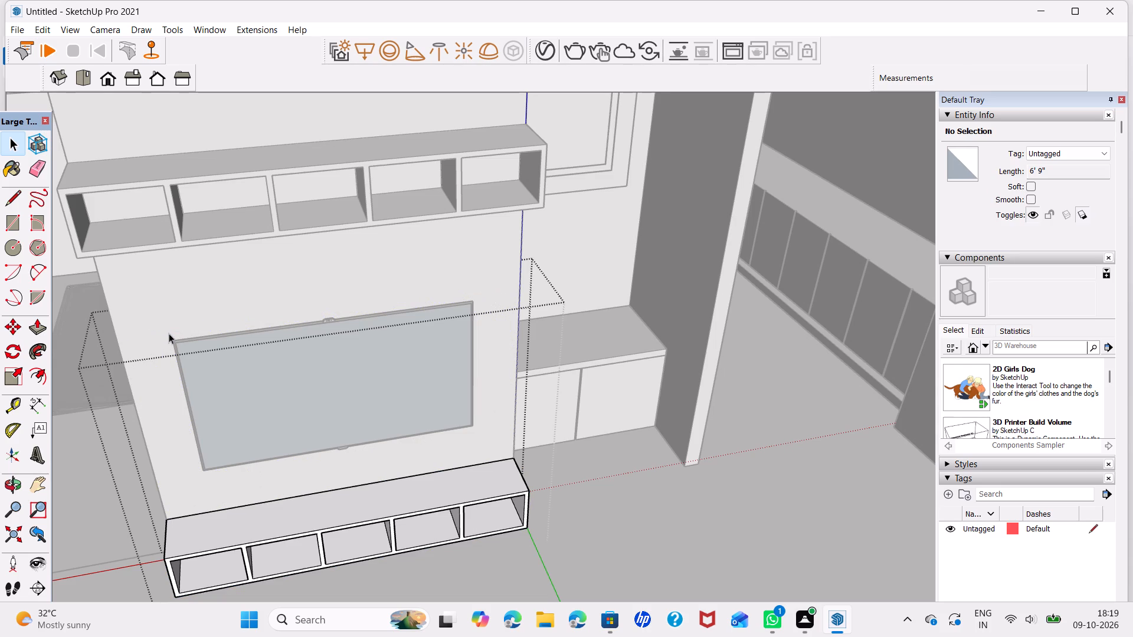
key("Escape")
Rotate the marble coffee table 90 degrees on the hall floor so its length runs parallel to the sofa's long side.
scroll(532, 518, "down", 3)
middle_click_drag(505, 488, 359, 476)
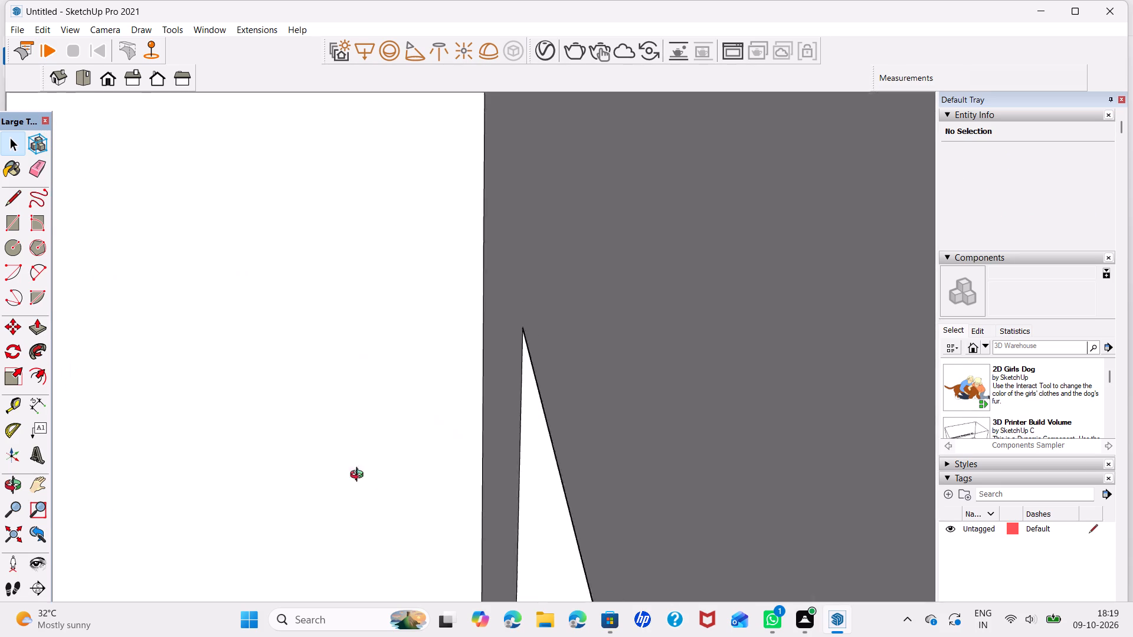
middle_click_drag(359, 476, 335, 480)
scroll(337, 494, "up", 1)
middle_click_drag(337, 494, 474, 496)
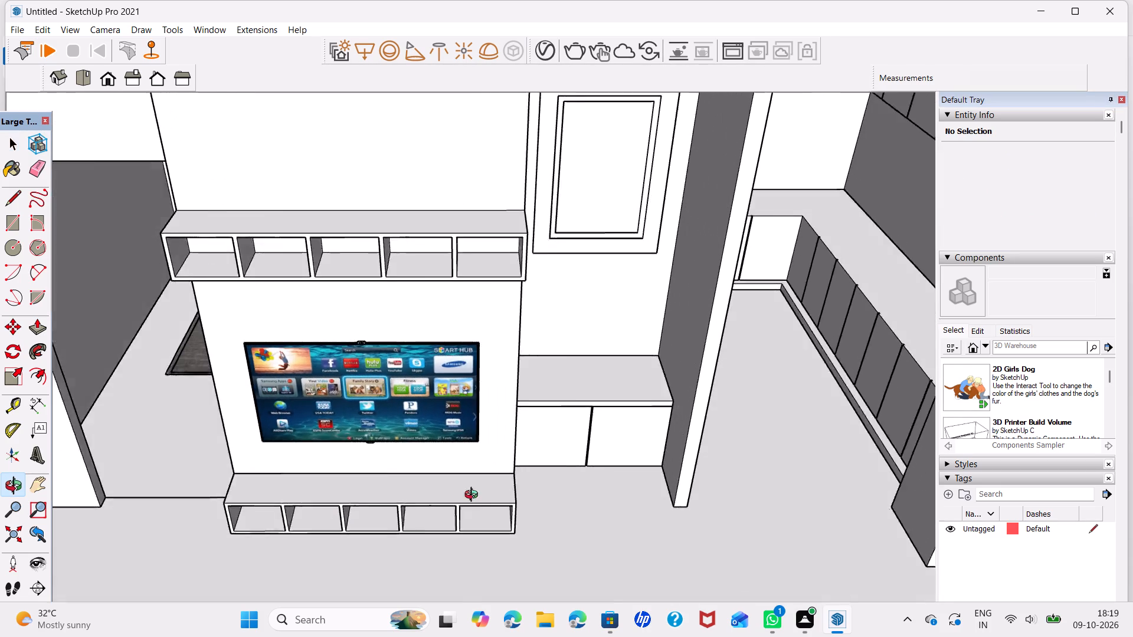
middle_click_drag(474, 496, 591, 463)
scroll(678, 444, "down", 6)
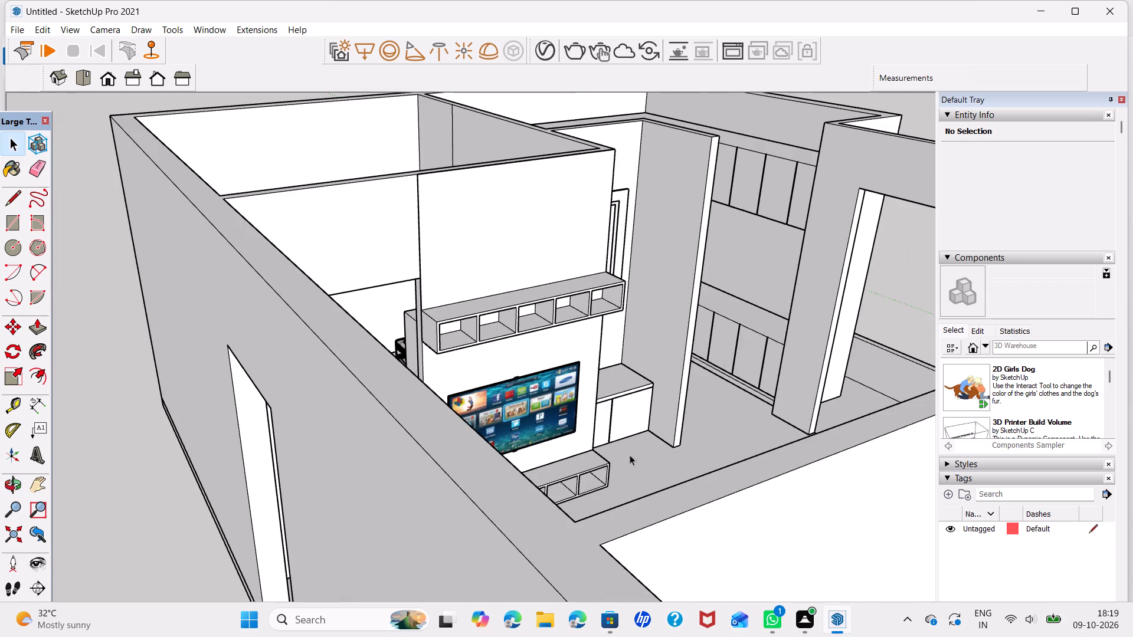
middle_click_drag(582, 472, 871, 636)
middle_click_drag(746, 474, 604, 434)
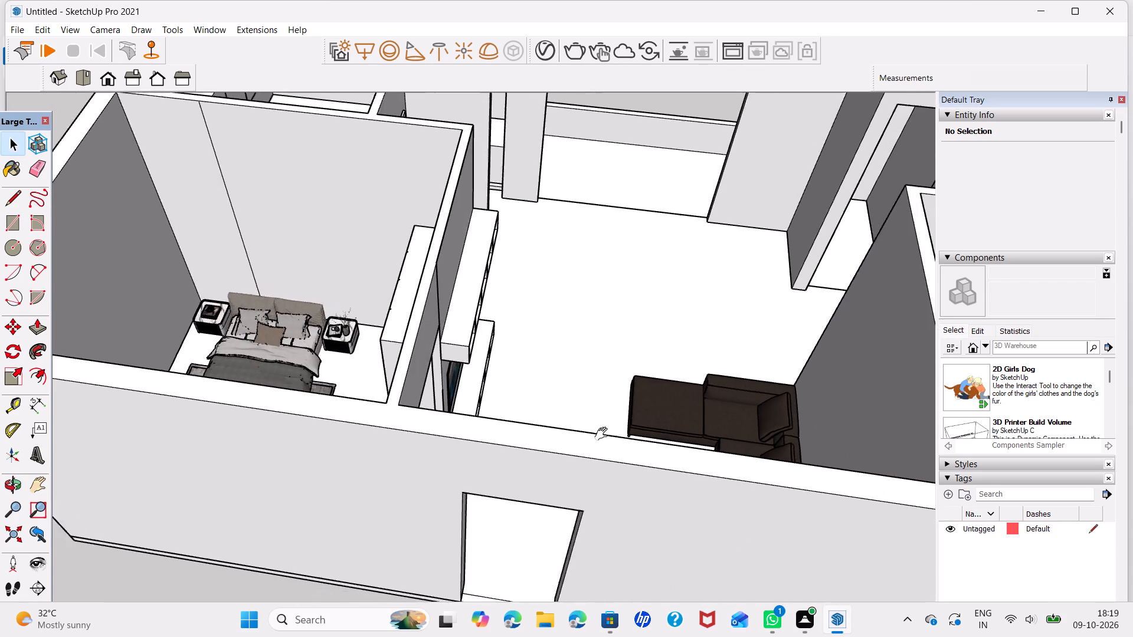
middle_click_drag(604, 434, 595, 432)
middle_click_drag(518, 512, 649, 599)
middle_click_drag(645, 448, 543, 505)
left_click(575, 450)
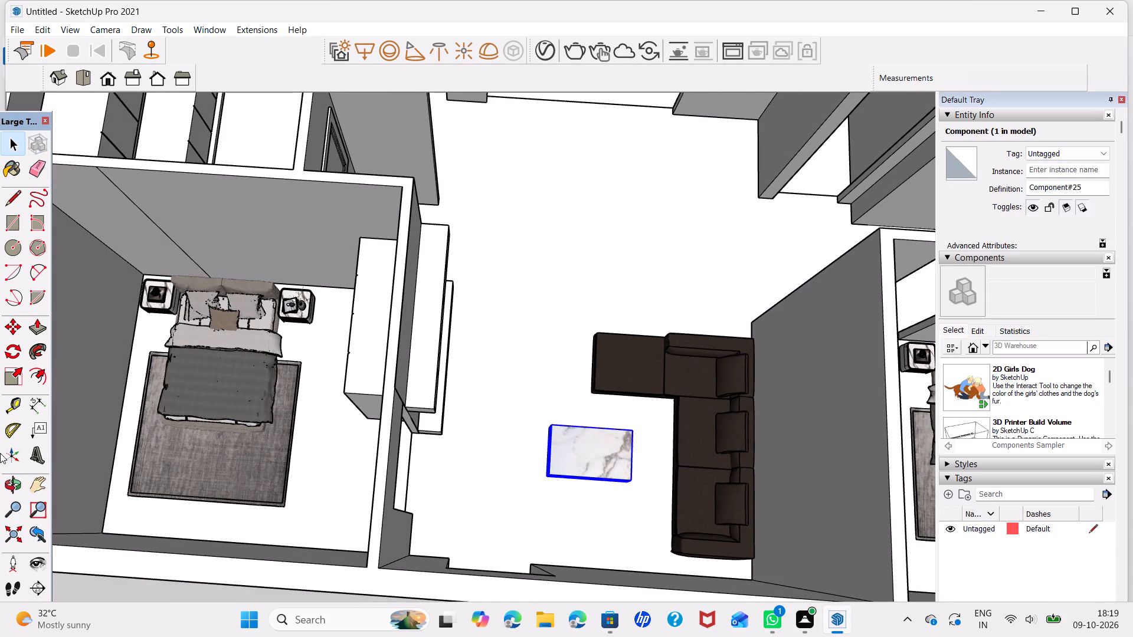
left_click(15, 351)
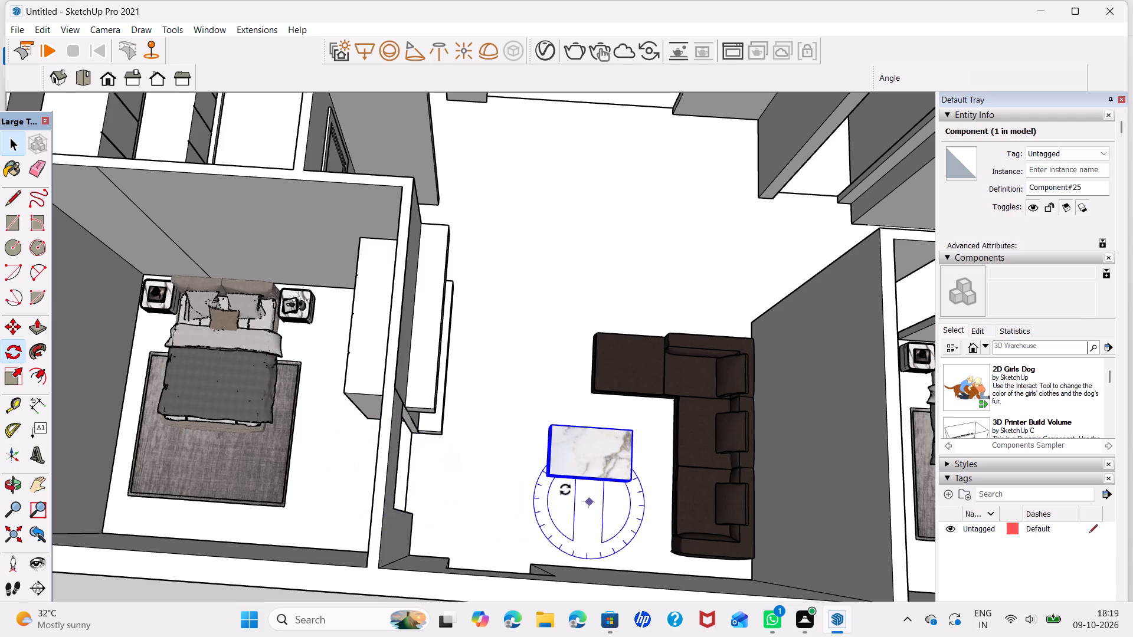
left_click(532, 458)
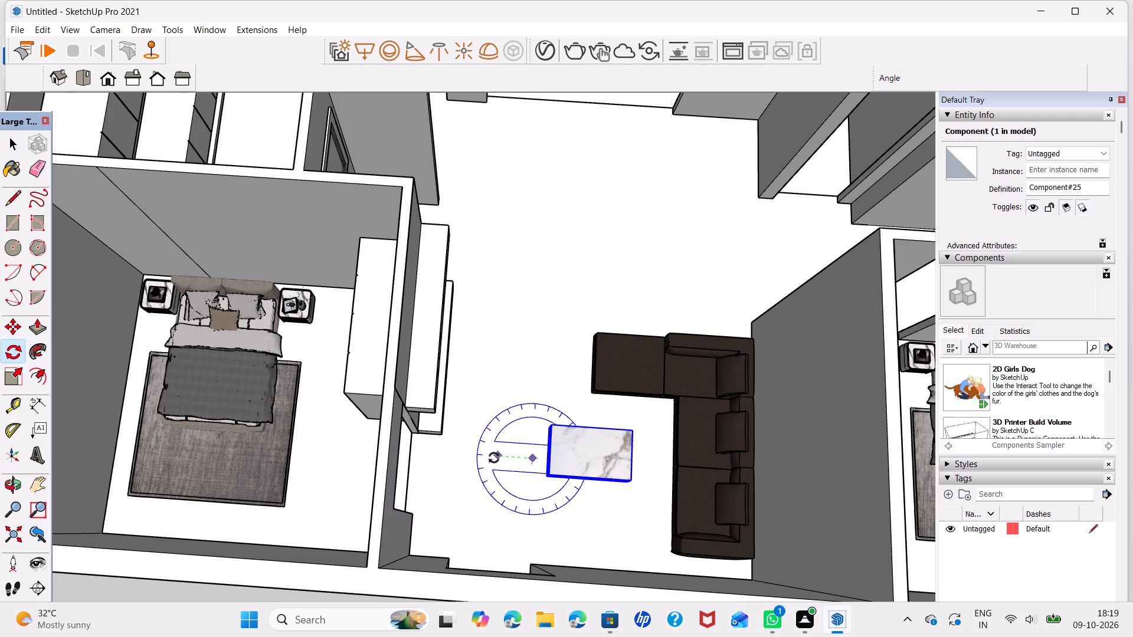
left_click(491, 458)
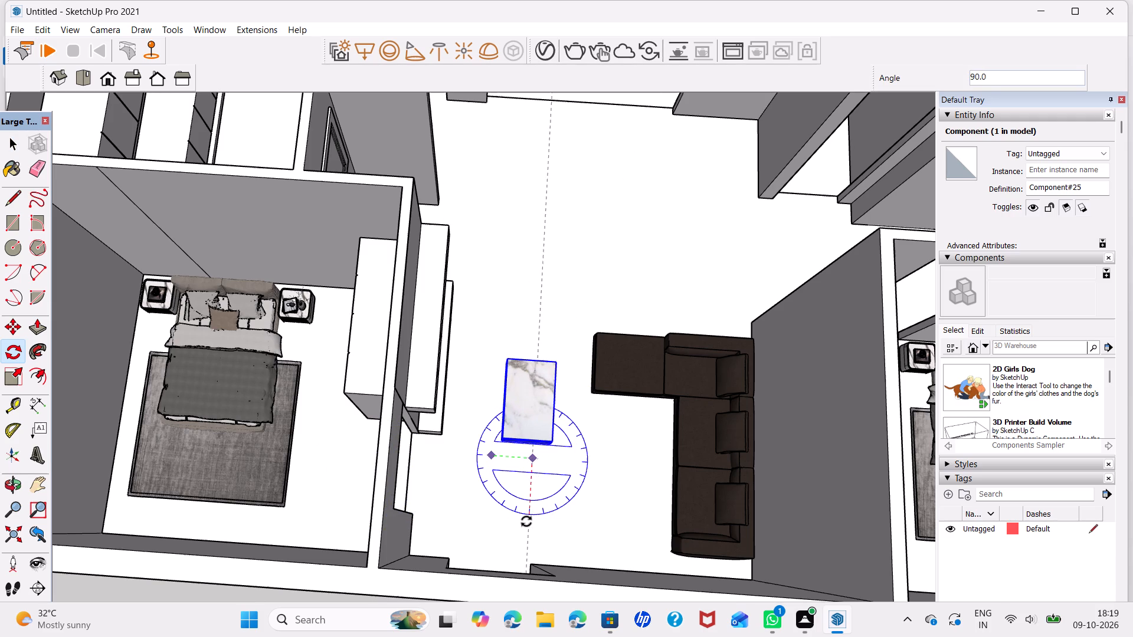
left_click(526, 521)
key("space")
Move the coffee table by its lower corner about 4' 11" across the floor into the corner area of the L-shaped sofa.
scroll(542, 478, "up", 8)
middle_click_drag(519, 490, 601, 413)
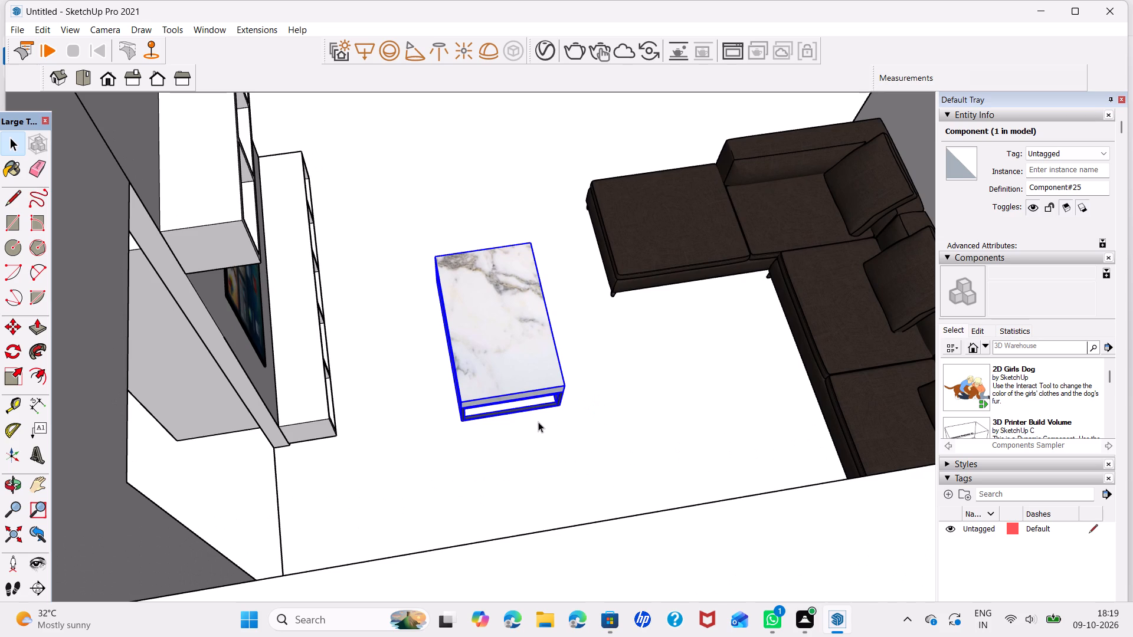
key("m")
left_click(460, 425)
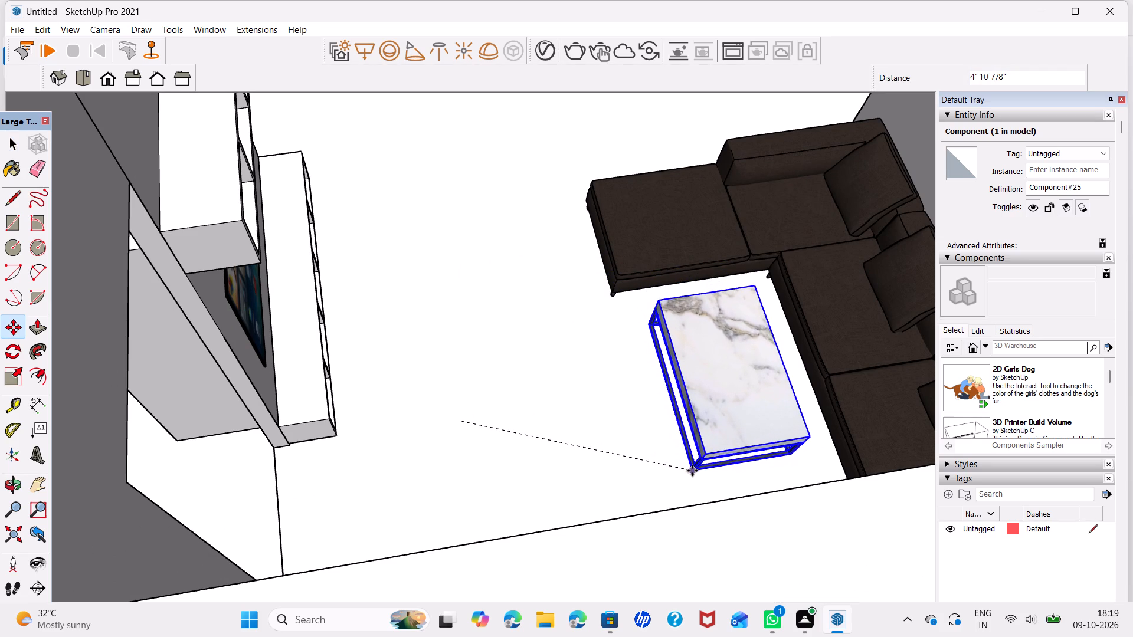
left_click(689, 486)
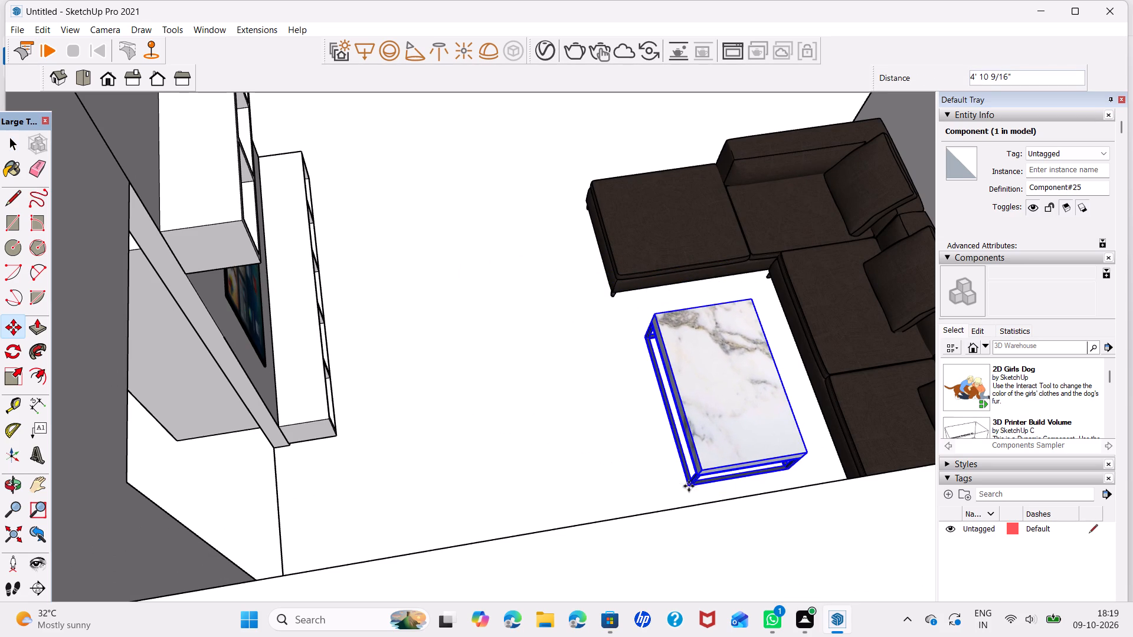
key("space")
scroll(552, 431, "down", 8)
scroll(549, 428, "down", 20)
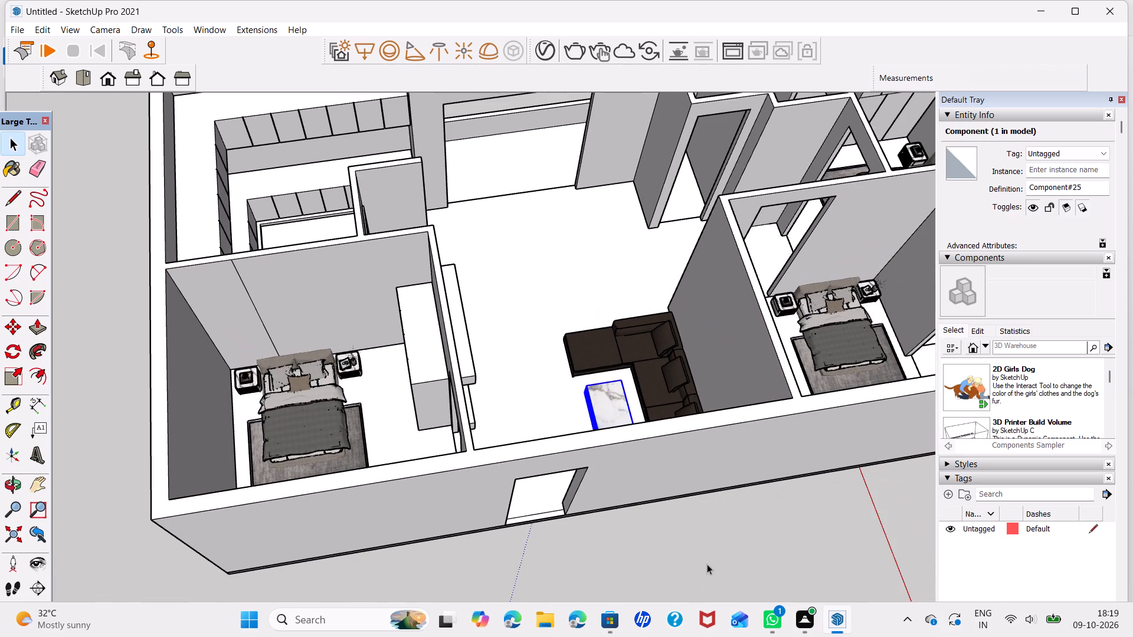
left_click(707, 564)
Examine the furnished house from above and from the hall side, including the sofa area and the television wall.
scroll(615, 455, "down", 5)
middle_click_drag(681, 449, 586, 513)
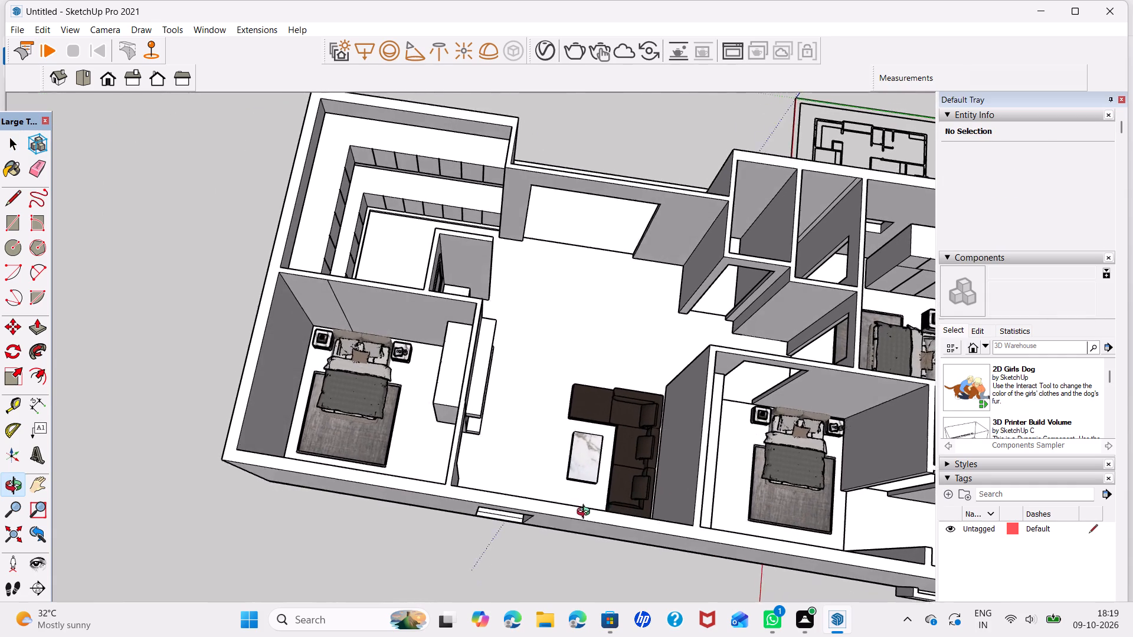
middle_click_drag(586, 513, 614, 515)
middle_click_drag(638, 501, 664, 505)
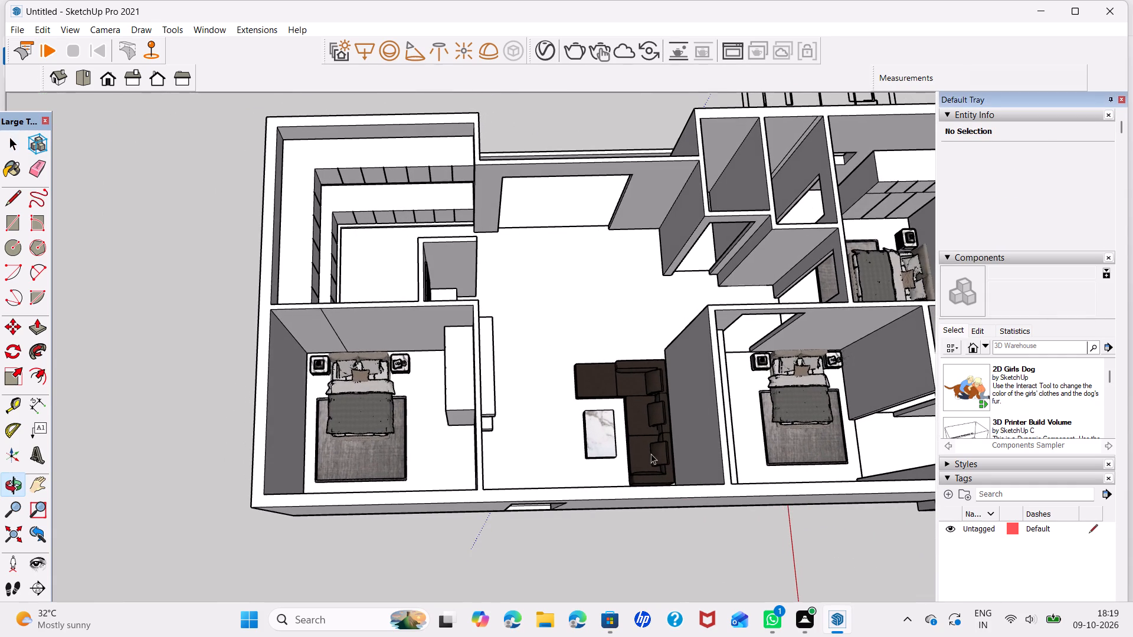
scroll(648, 445, "down", 2)
middle_click_drag(660, 431, 521, 422)
scroll(539, 438, "down", 2)
middle_click_drag(604, 462, 604, 539)
middle_click_drag(443, 501, 471, 528)
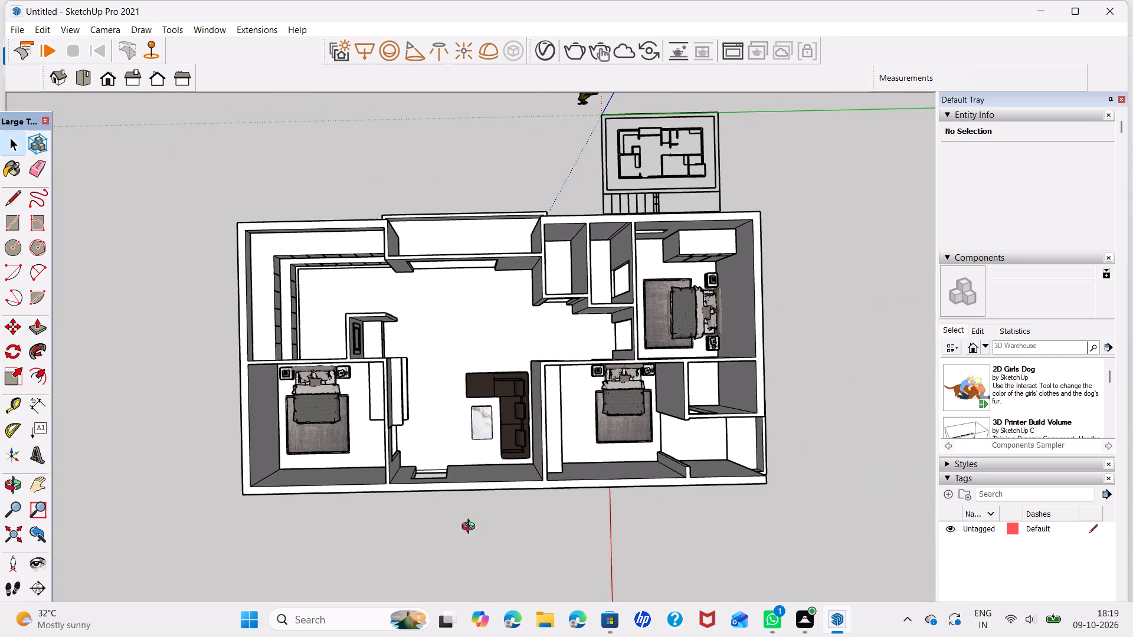
middle_click_drag(471, 528, 928, 417)
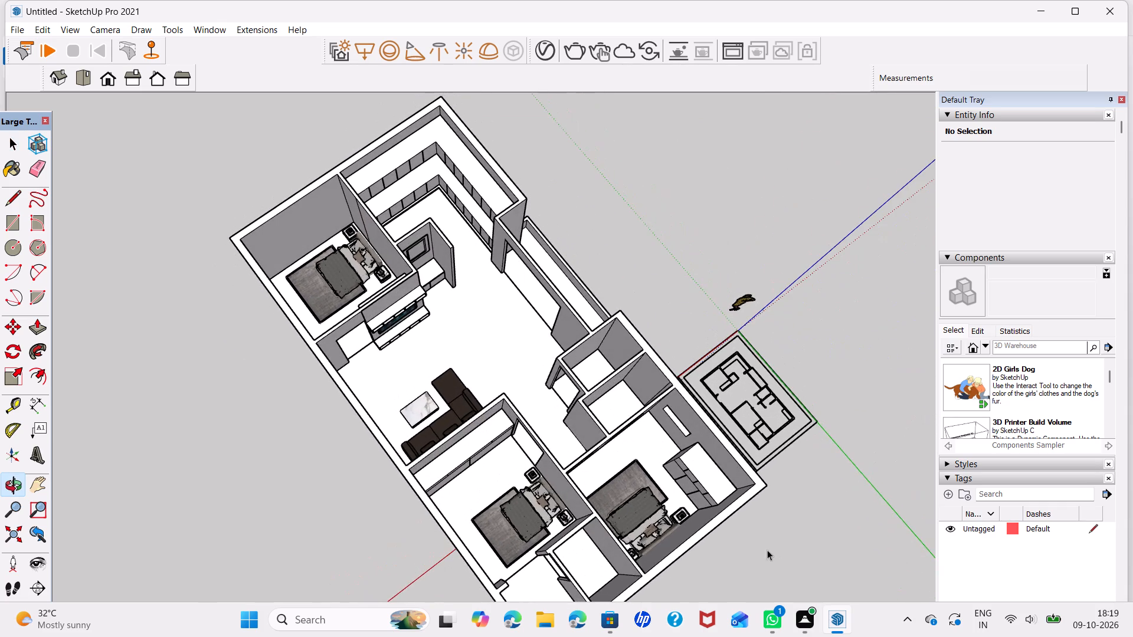
middle_click_drag(761, 532, 613, 423)
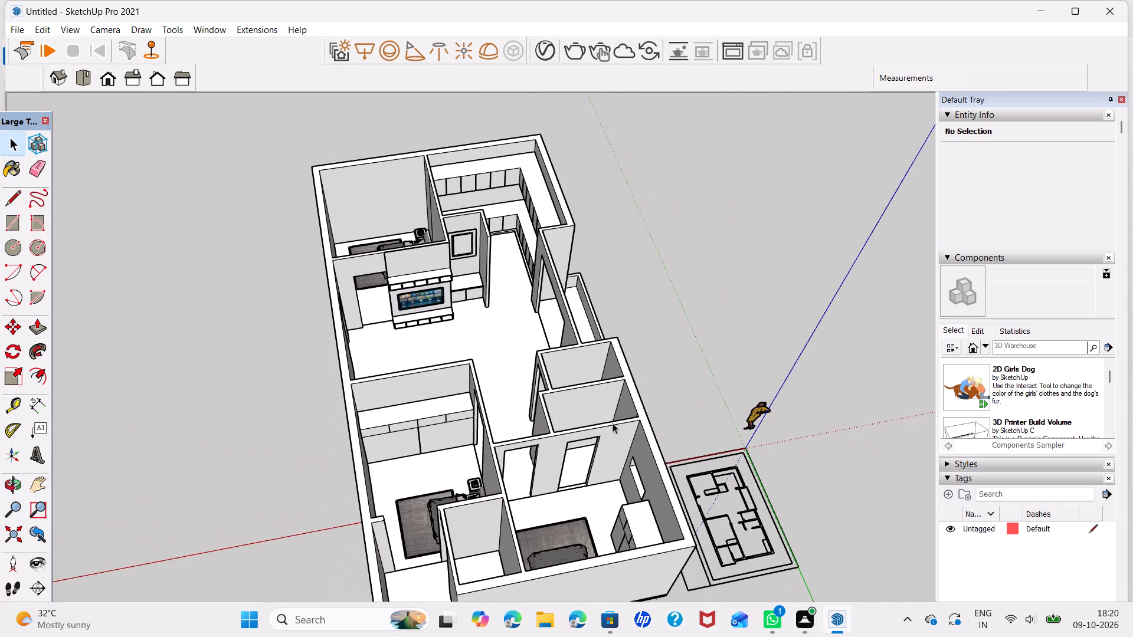
scroll(368, 237, "up", 4)
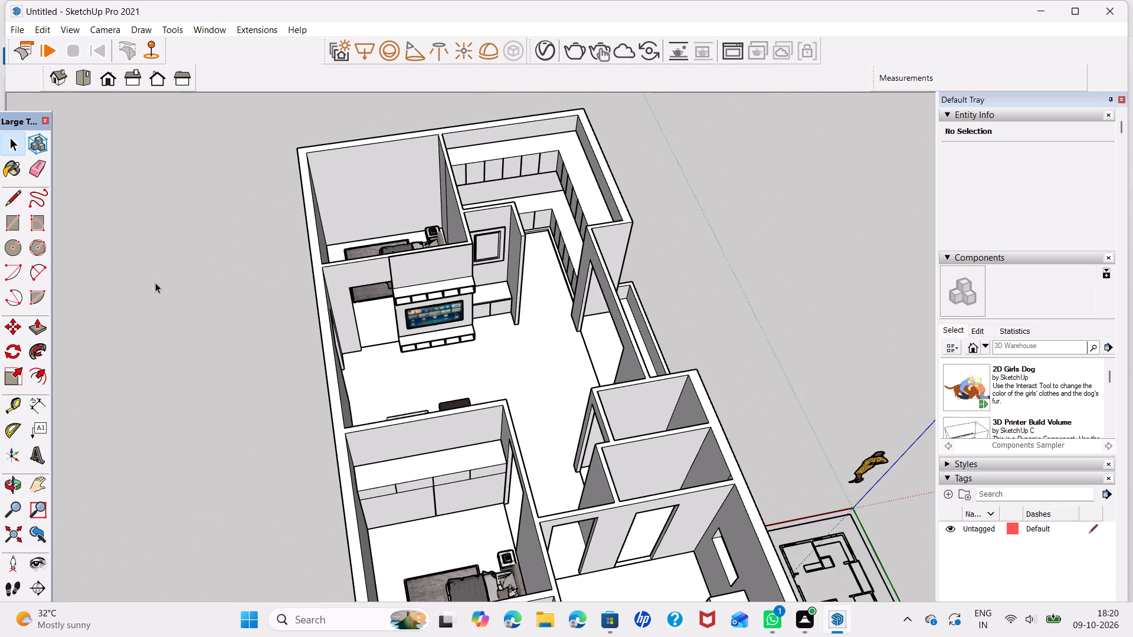
scroll(353, 226, "up", 3)
middle_click_drag(480, 302, 401, 305)
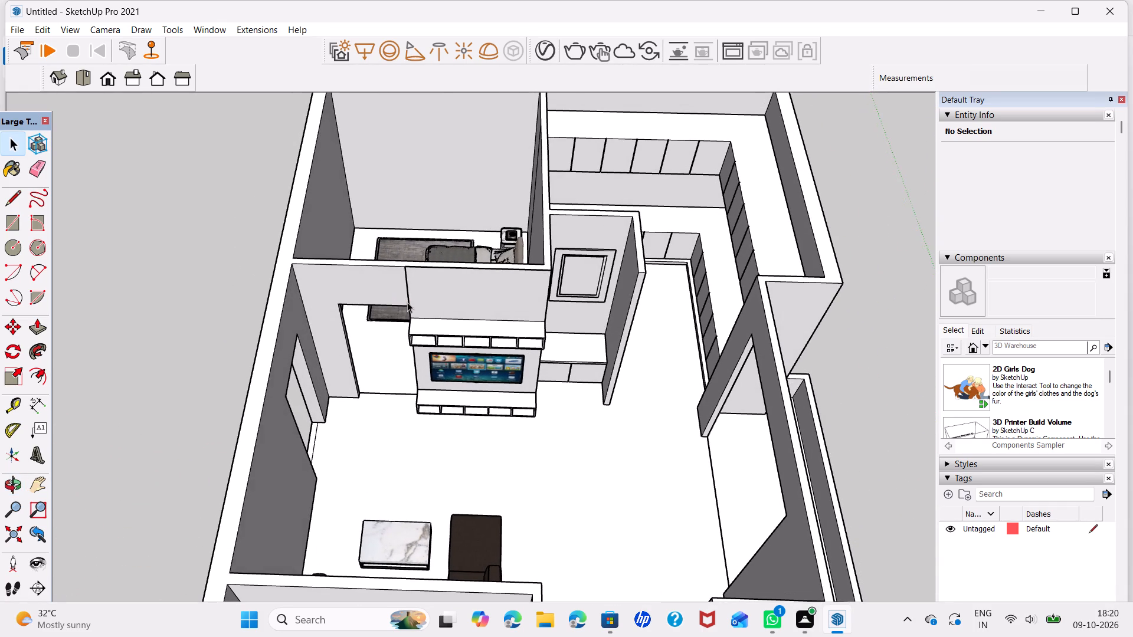
middle_click_drag(405, 328, 424, 248)
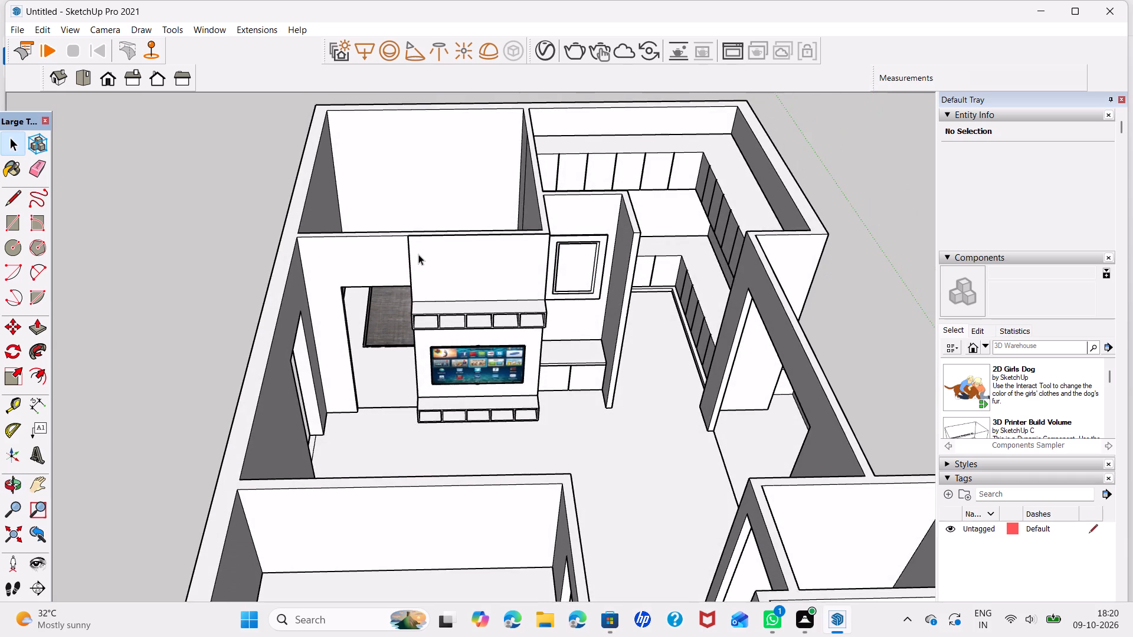
scroll(416, 241, "up", 2)
middle_click_drag(416, 241, 425, 349)
middle_click_drag(417, 321, 421, 395)
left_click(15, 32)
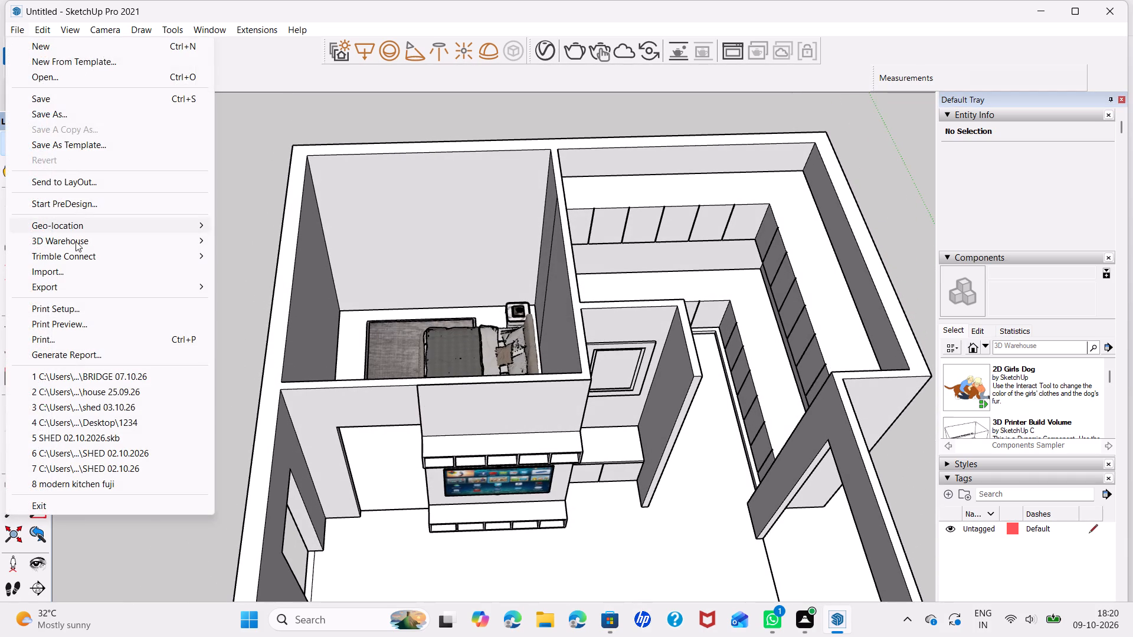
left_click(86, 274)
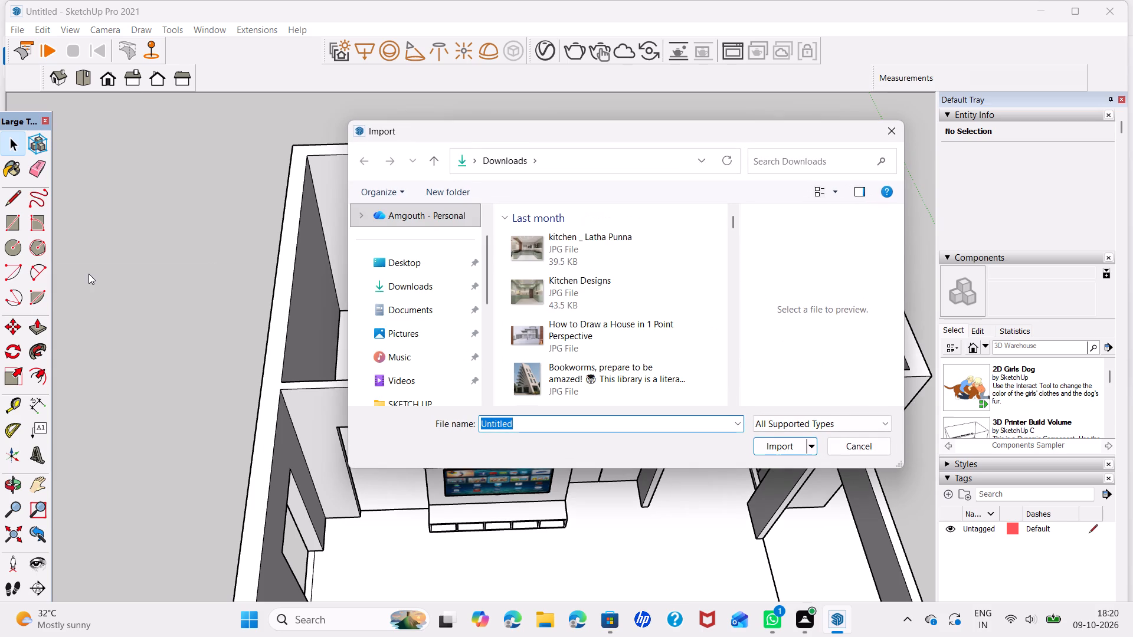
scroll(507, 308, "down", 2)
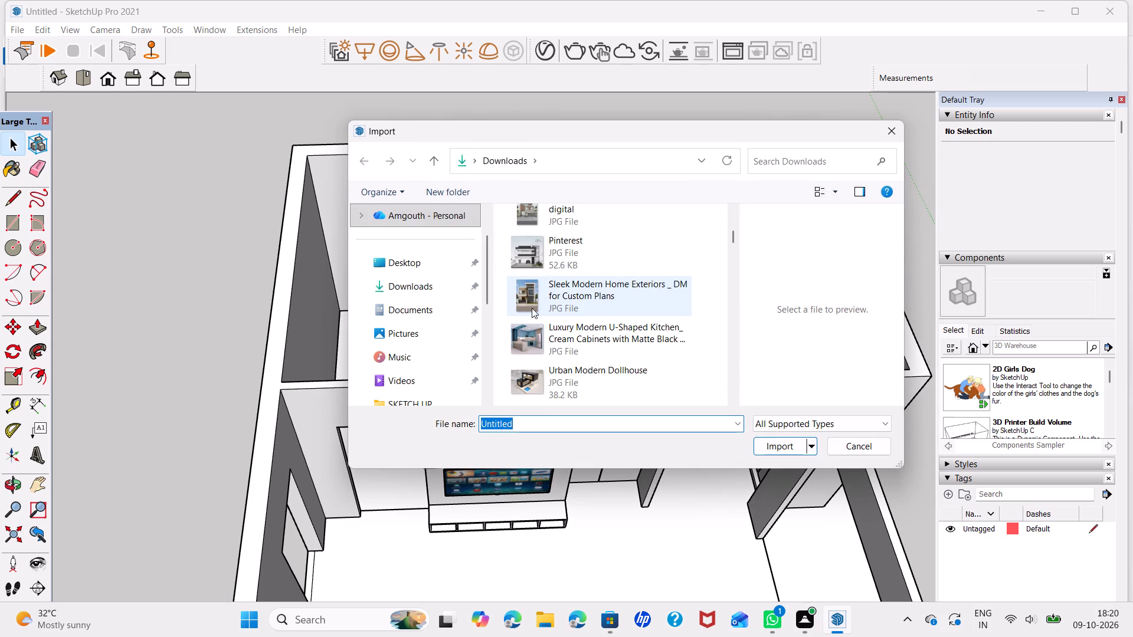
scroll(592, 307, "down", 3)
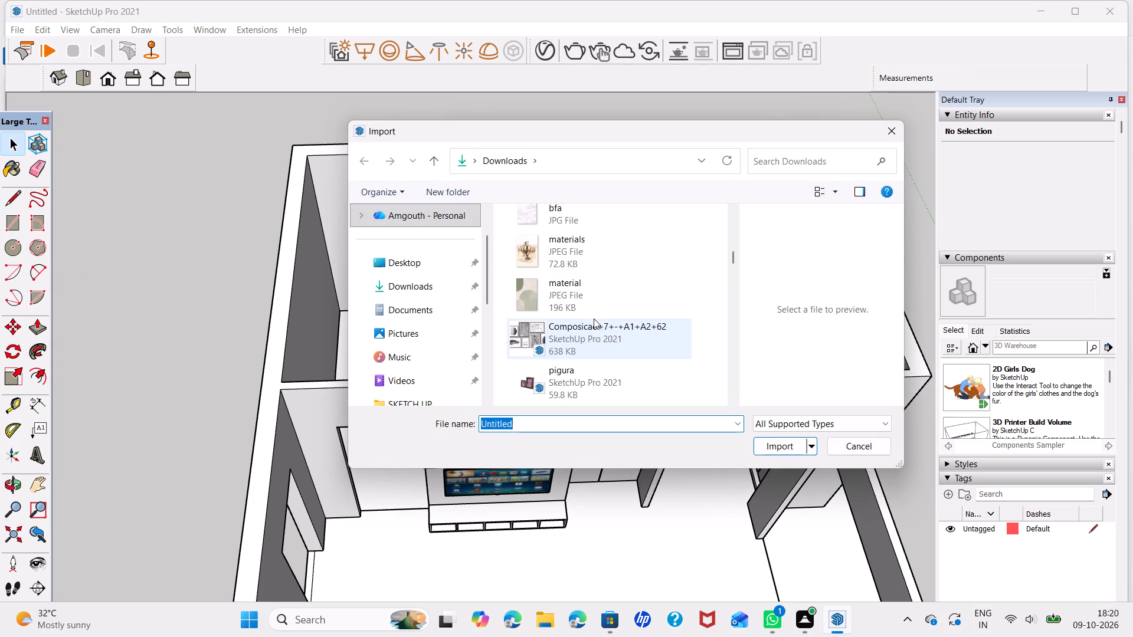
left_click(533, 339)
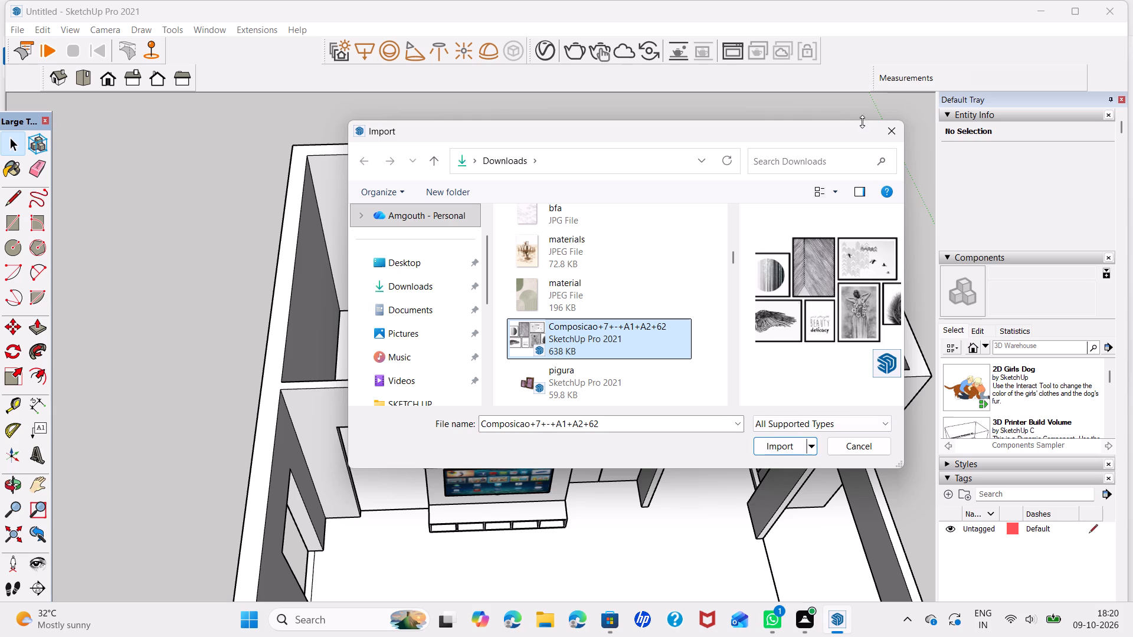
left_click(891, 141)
Review the whole house layout from above, including the bedrooms, hall and the reference floor plan behind the house.
scroll(719, 264, "down", 19)
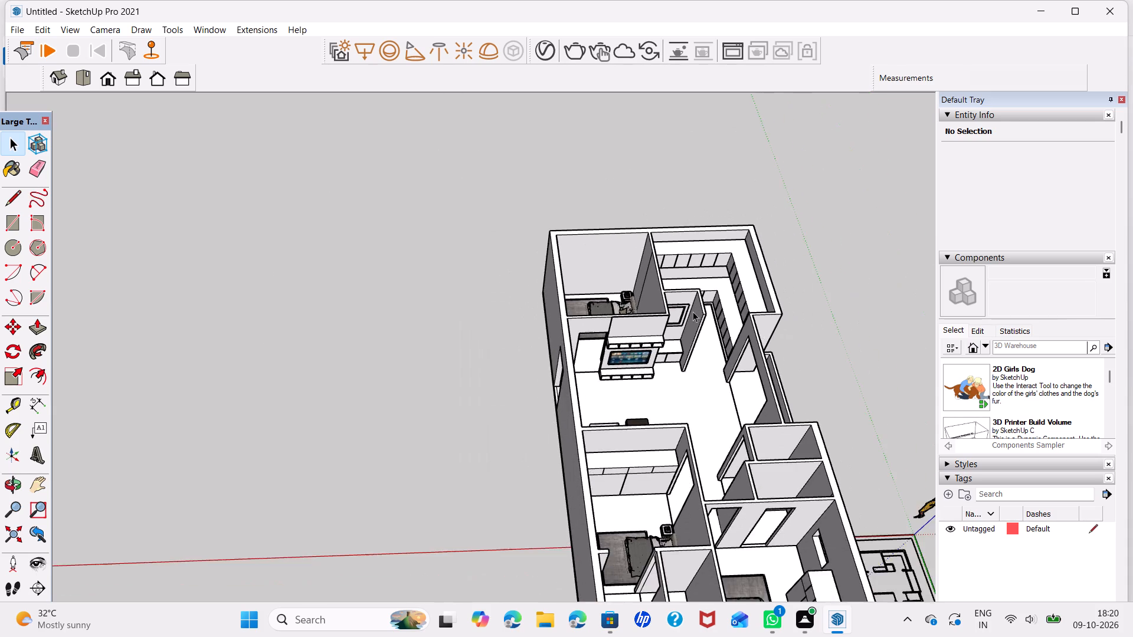
scroll(688, 340, "down", 6)
middle_click_drag(532, 453, 915, 546)
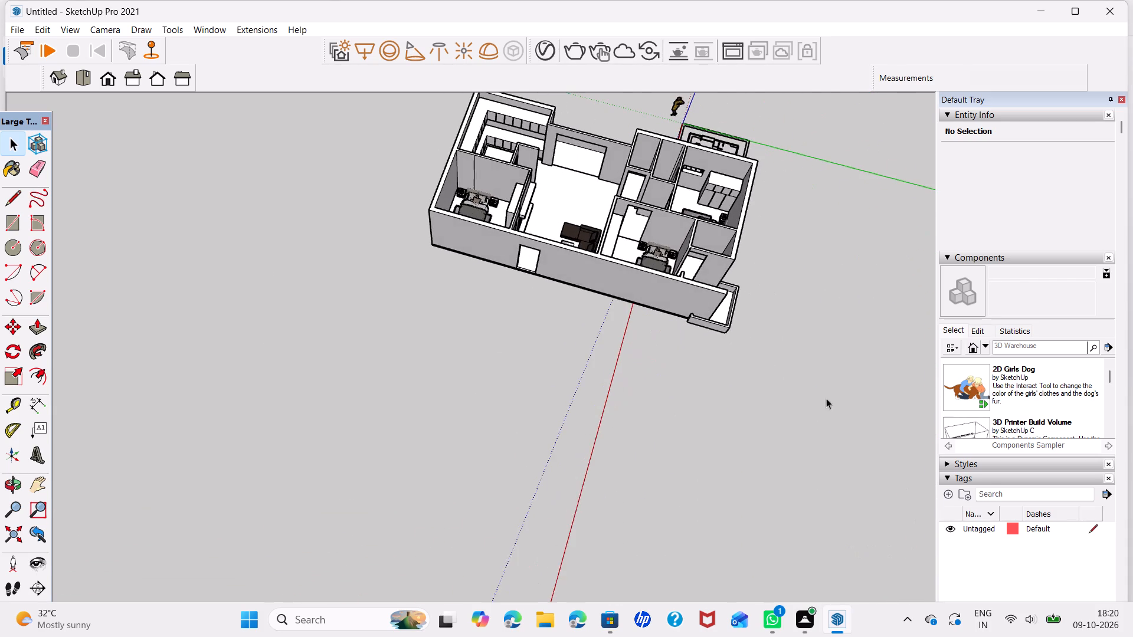
middle_click_drag(427, 301, 532, 336)
middle_click_drag(589, 189, 610, 349, "shift")
scroll(590, 385, "up", 2)
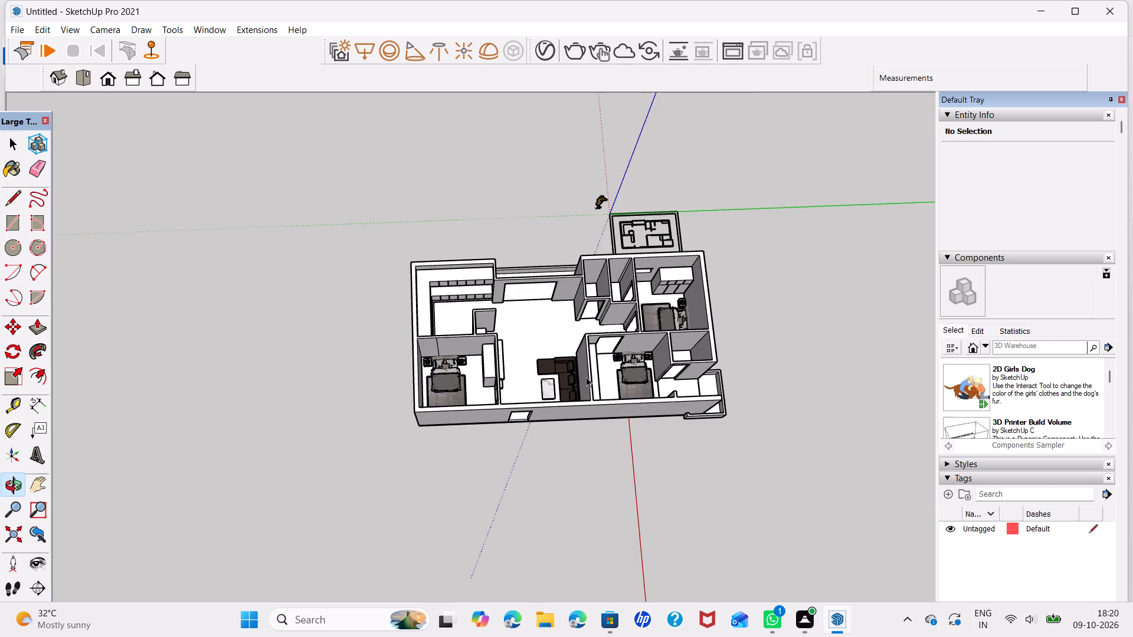
scroll(586, 377, "up", 16)
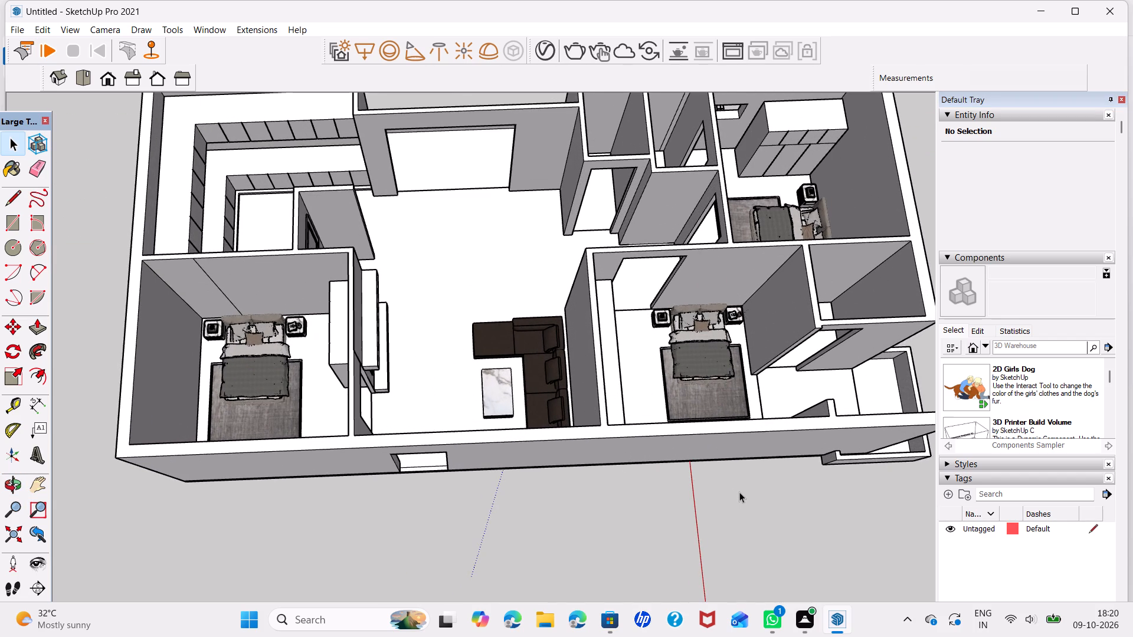
scroll(624, 315, "down", 11)
scroll(696, 138, "up", 3)
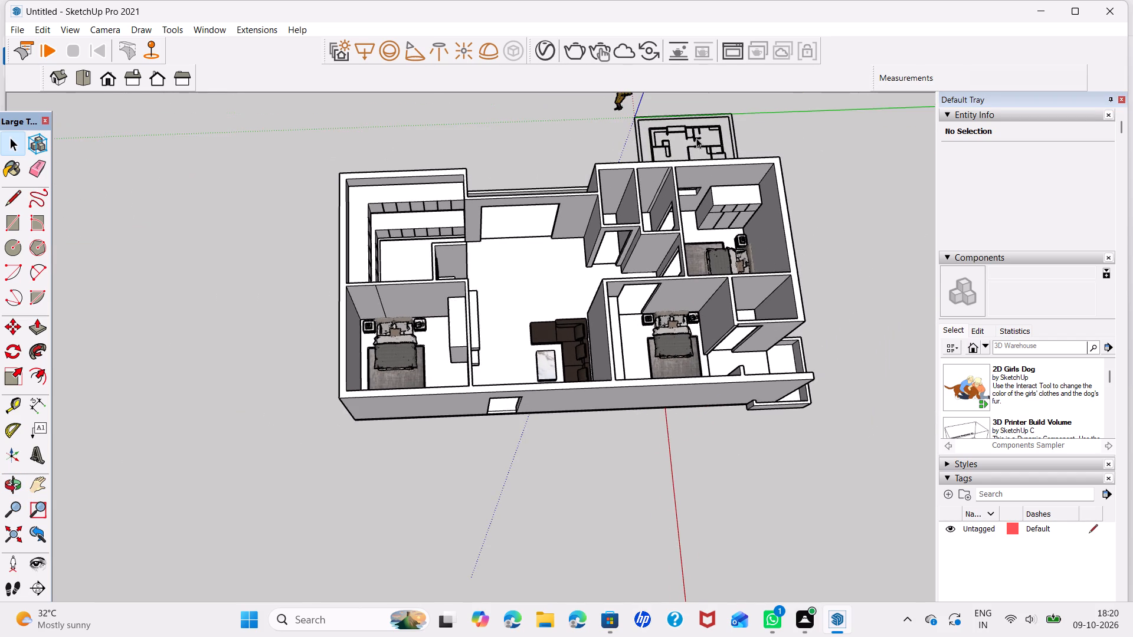
scroll(696, 138, "up", 20)
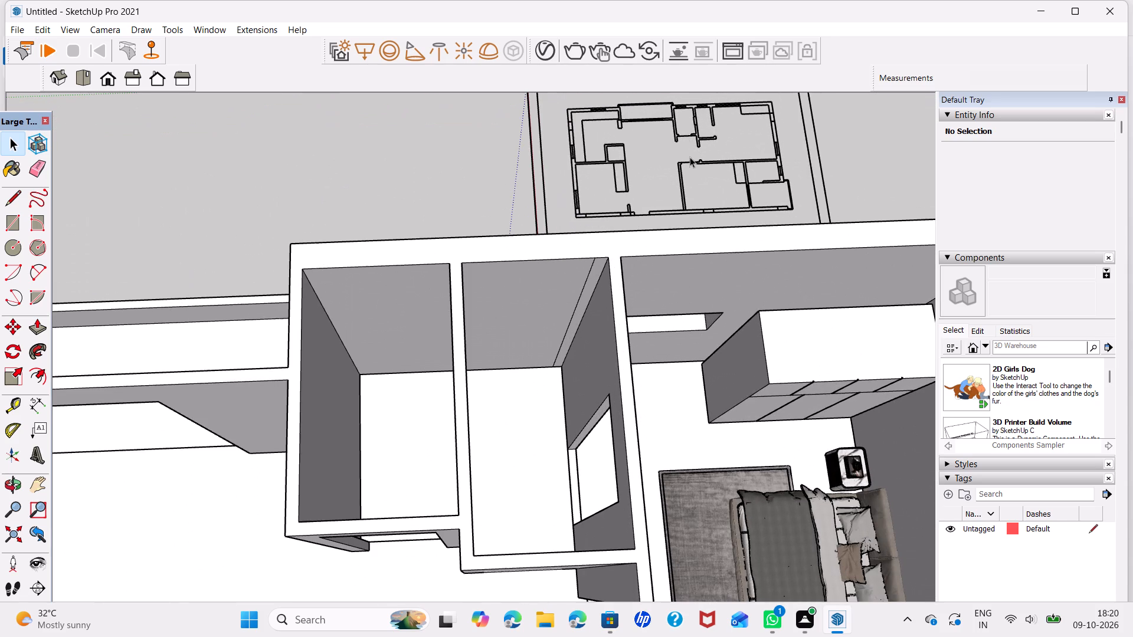
scroll(643, 386, "down", 20)
scroll(596, 459, "down", 4)
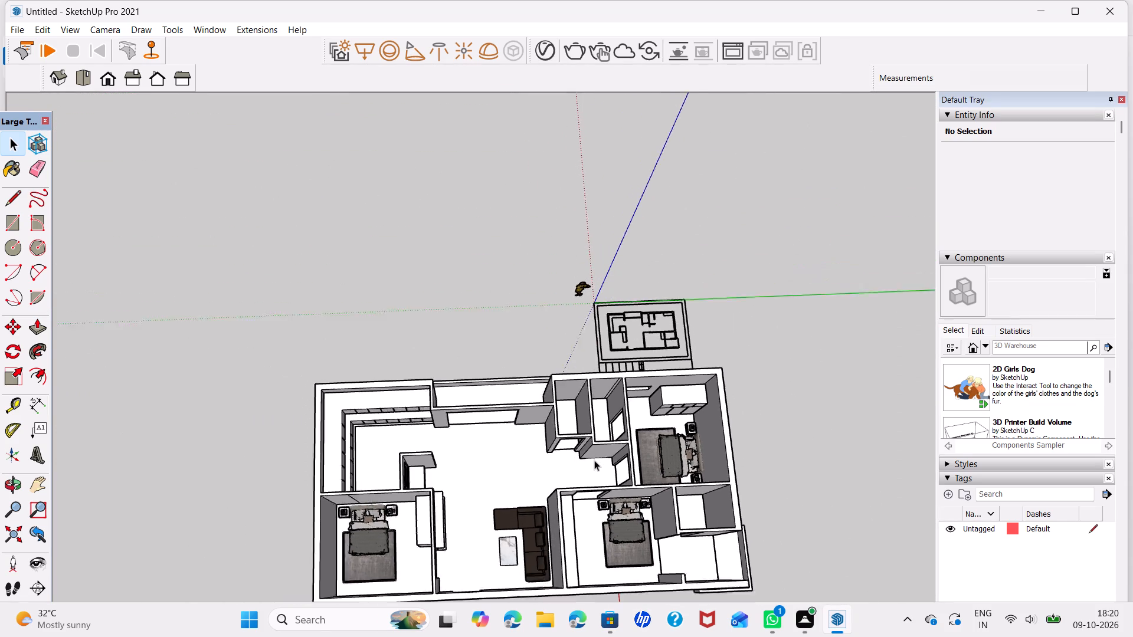
middle_click_drag(550, 487, 531, 494)
middle_click_drag(569, 477, 574, 476, "shift")
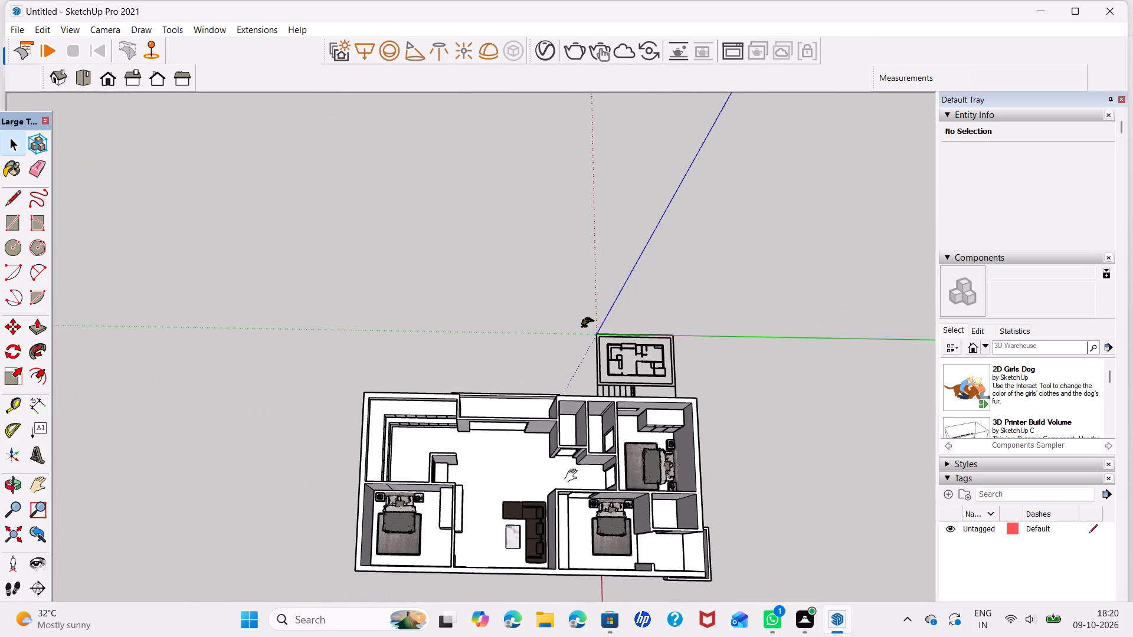
middle_click_drag(574, 476, 574, 425, "shift")
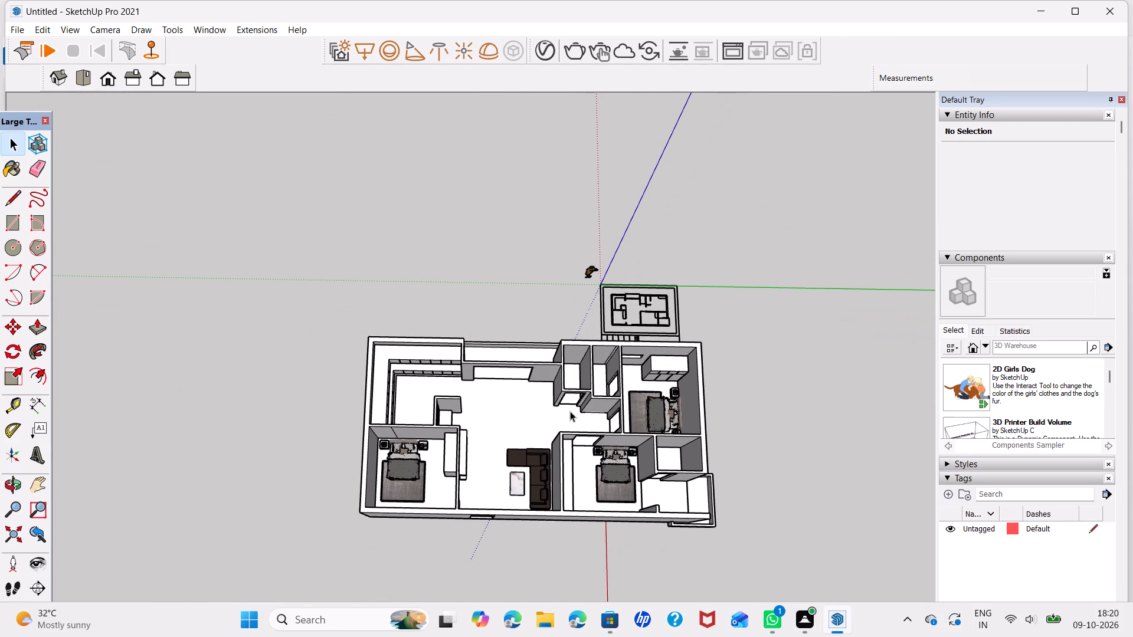
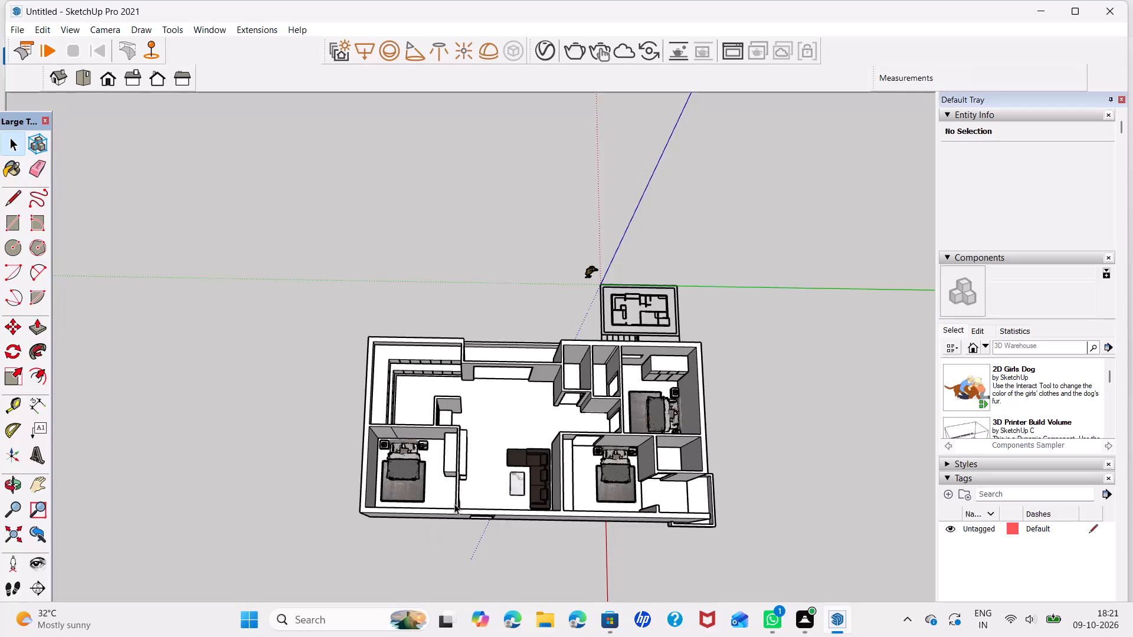
Examine the furnished house layout from above, focusing on the living room and its exterior wall opening.
middle_click_drag(726, 531, 742, 513)
scroll(490, 477, "up", 4)
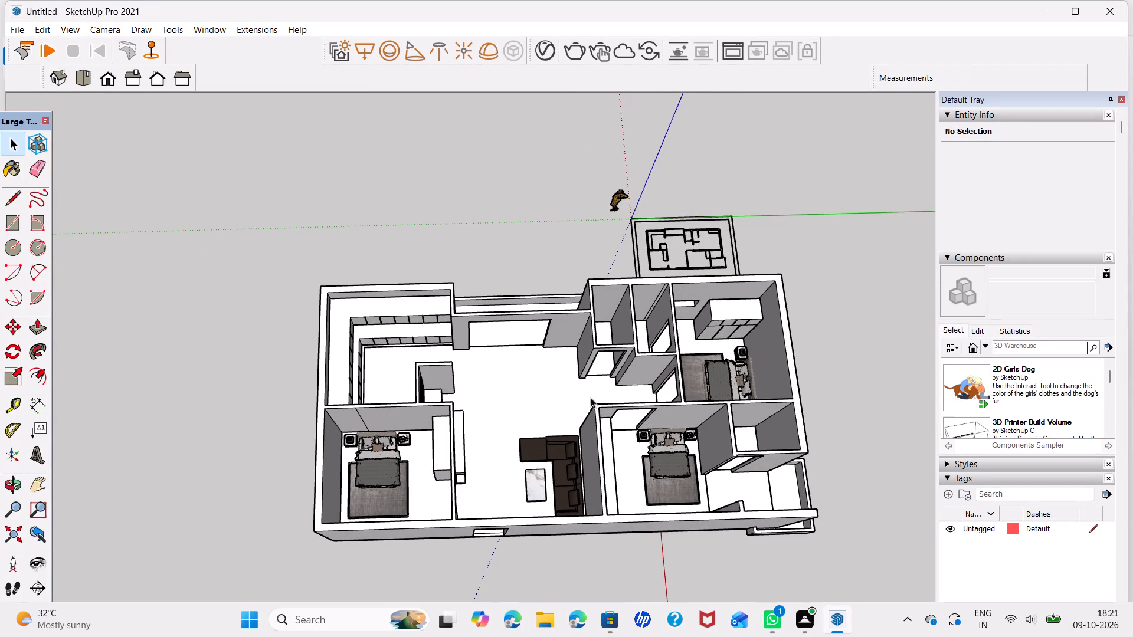
middle_click_drag(584, 394, 605, 415)
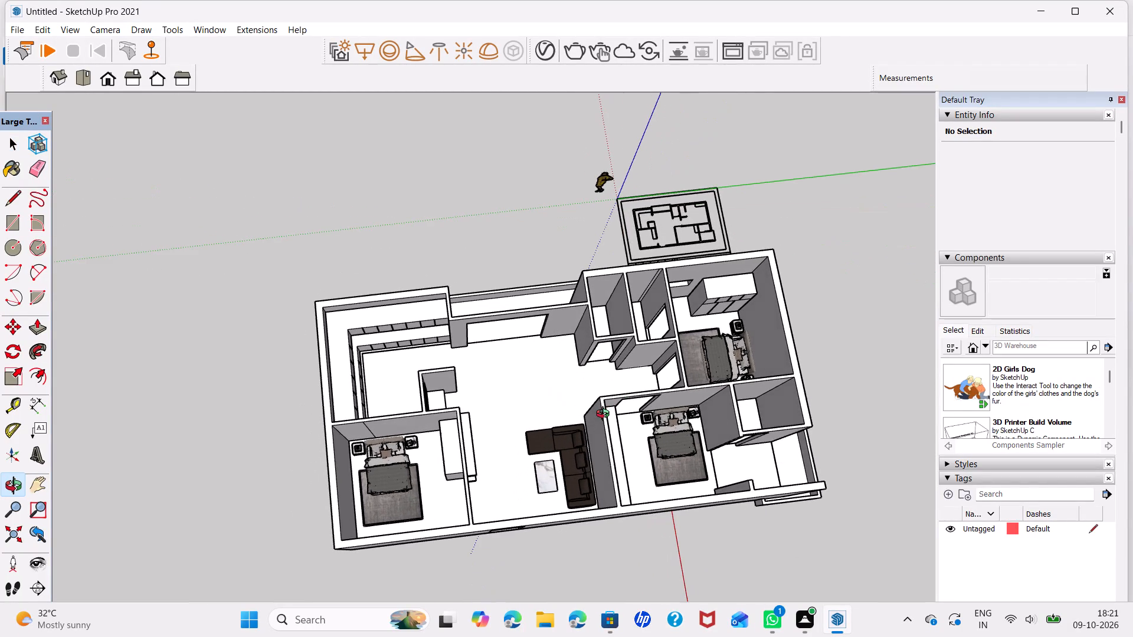
middle_click_drag(605, 415, 571, 423)
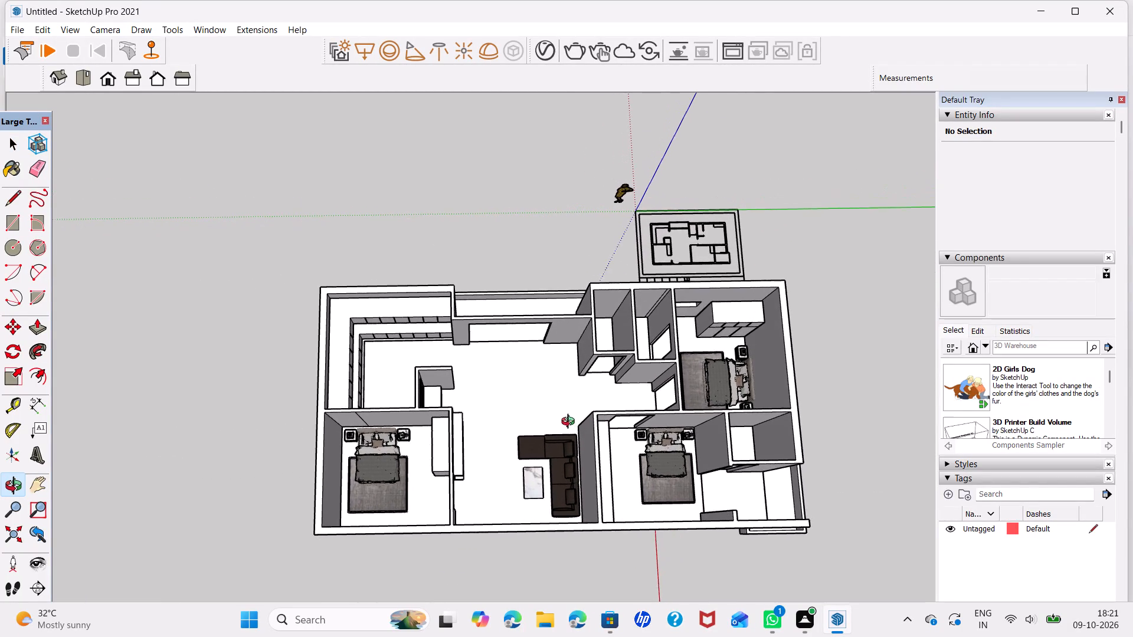
middle_click_drag(571, 423, 569, 422)
scroll(538, 409, "up", 2)
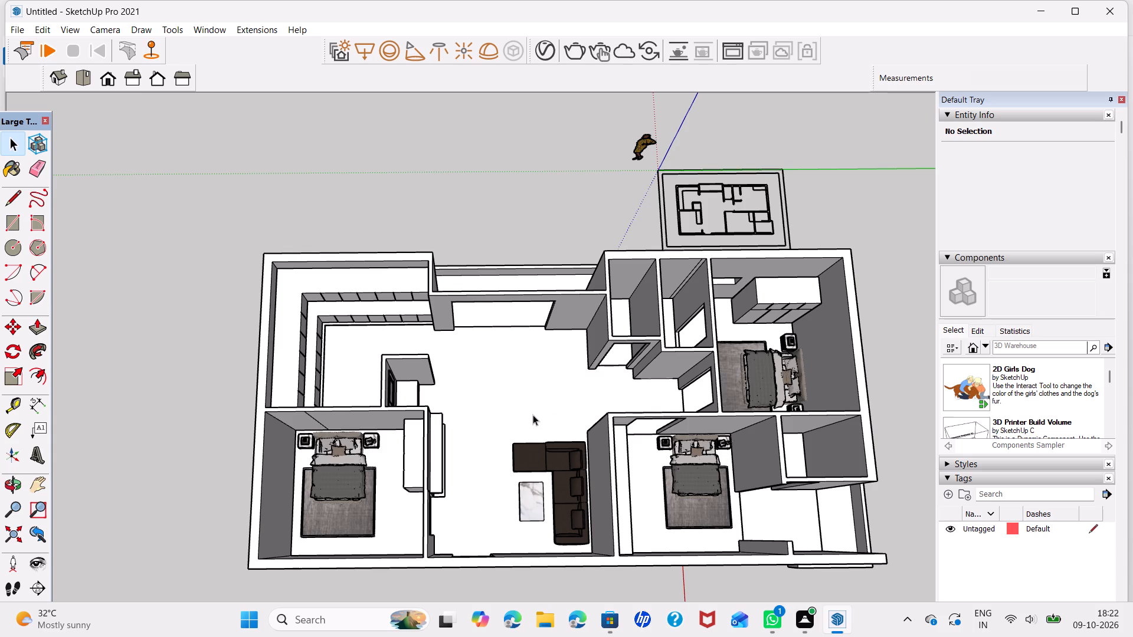
middle_click(843, 465)
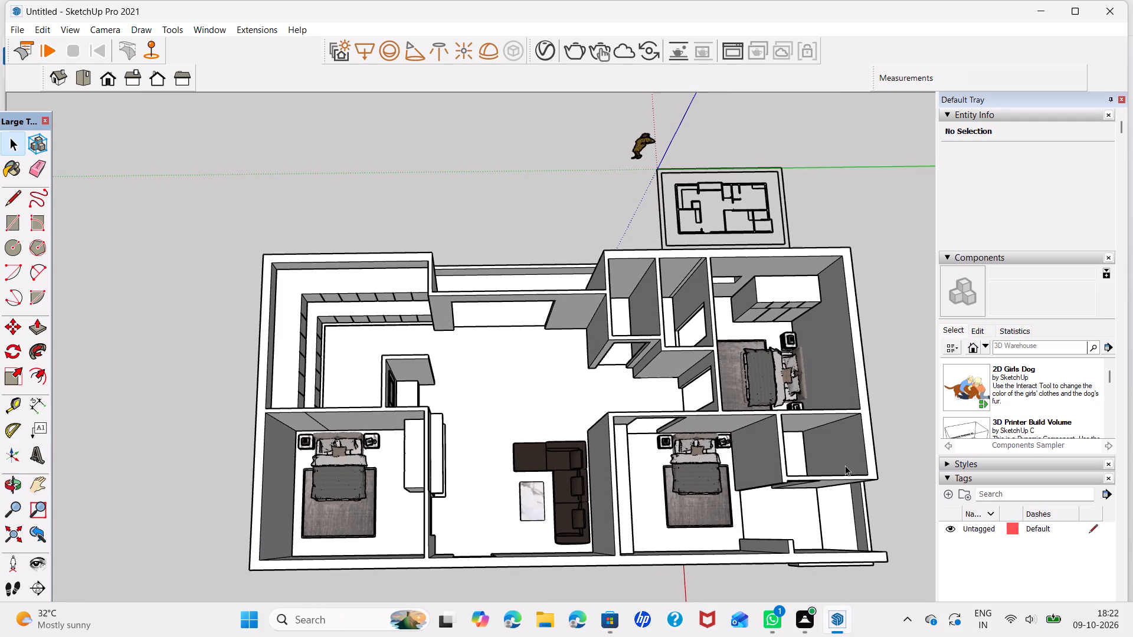
scroll(561, 467, "up", 2)
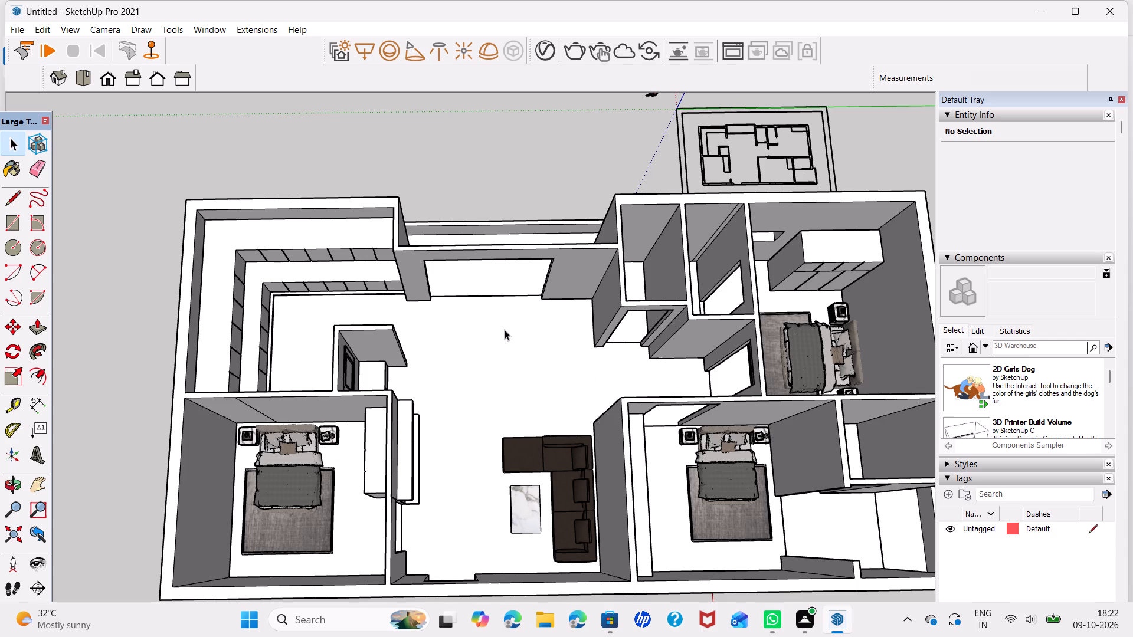
scroll(495, 333, "down", 1)
scroll(450, 454, "up", 6)
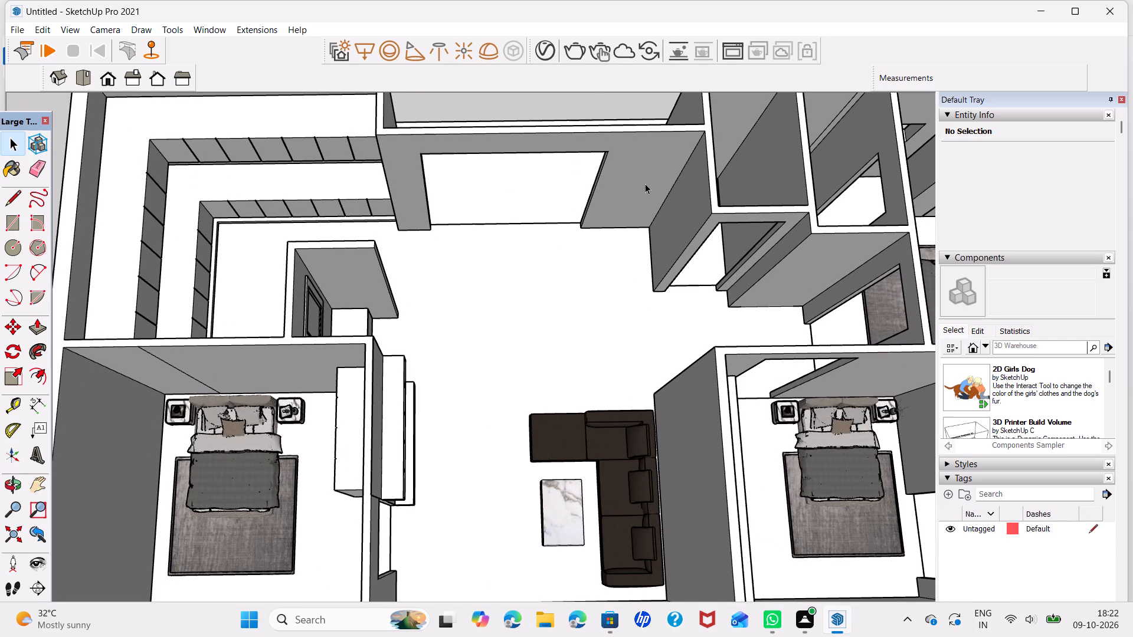
middle_click_drag(632, 409, 531, 385, "shift")
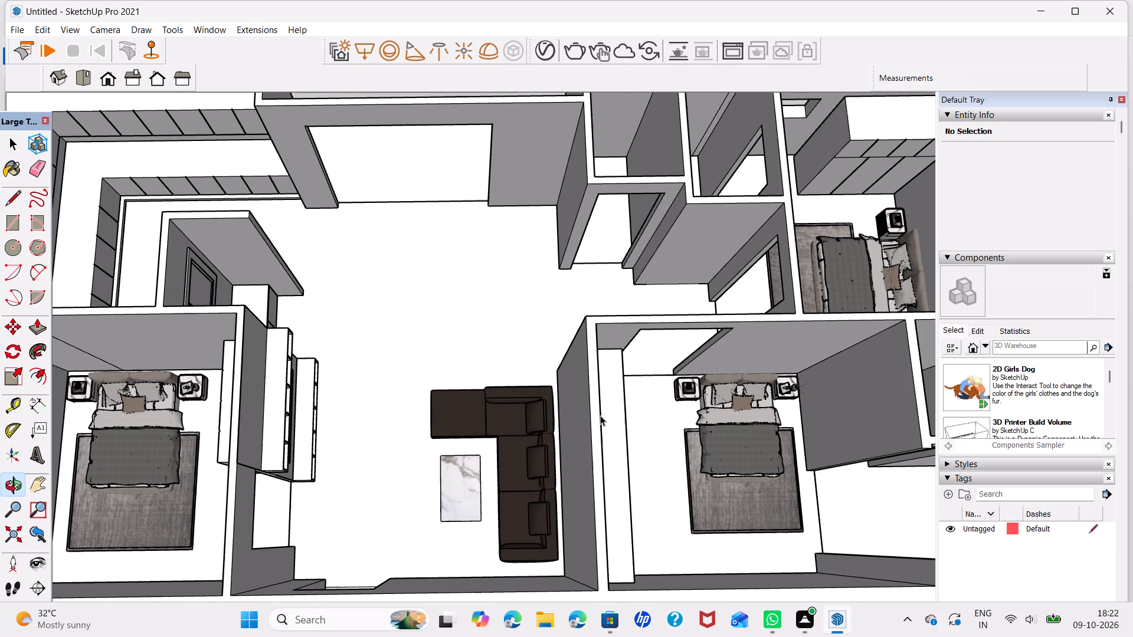
middle_click_drag(597, 412, 619, 284, "shift")
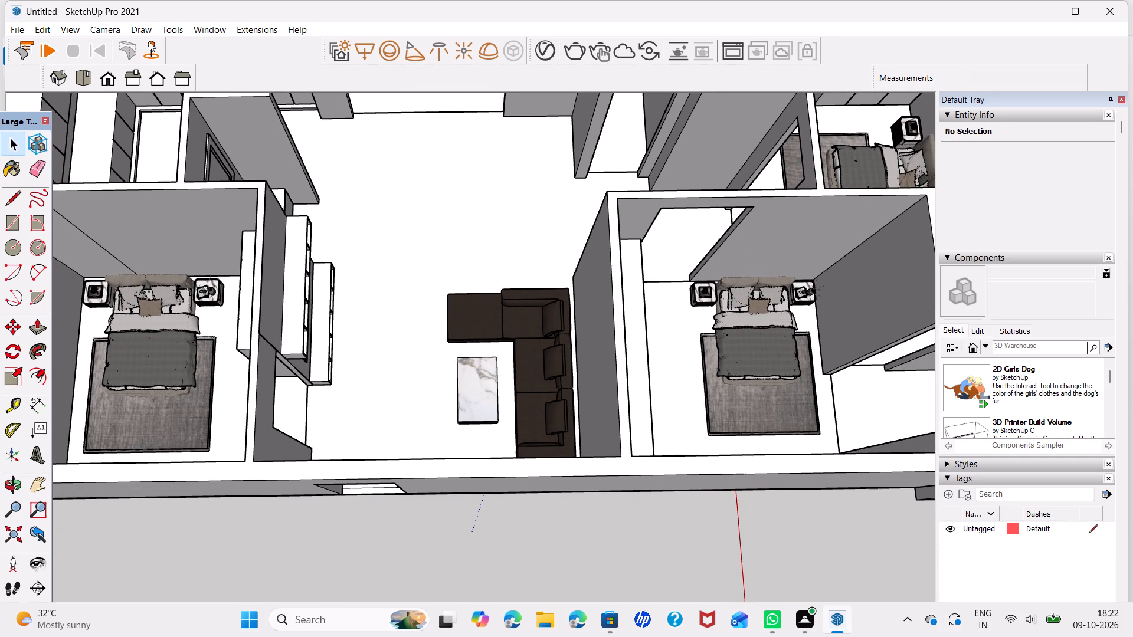
Import the SketchUp model "door" from Downloads and place it at the bottom corner of the living room's exterior wall opening.
left_click(20, 30)
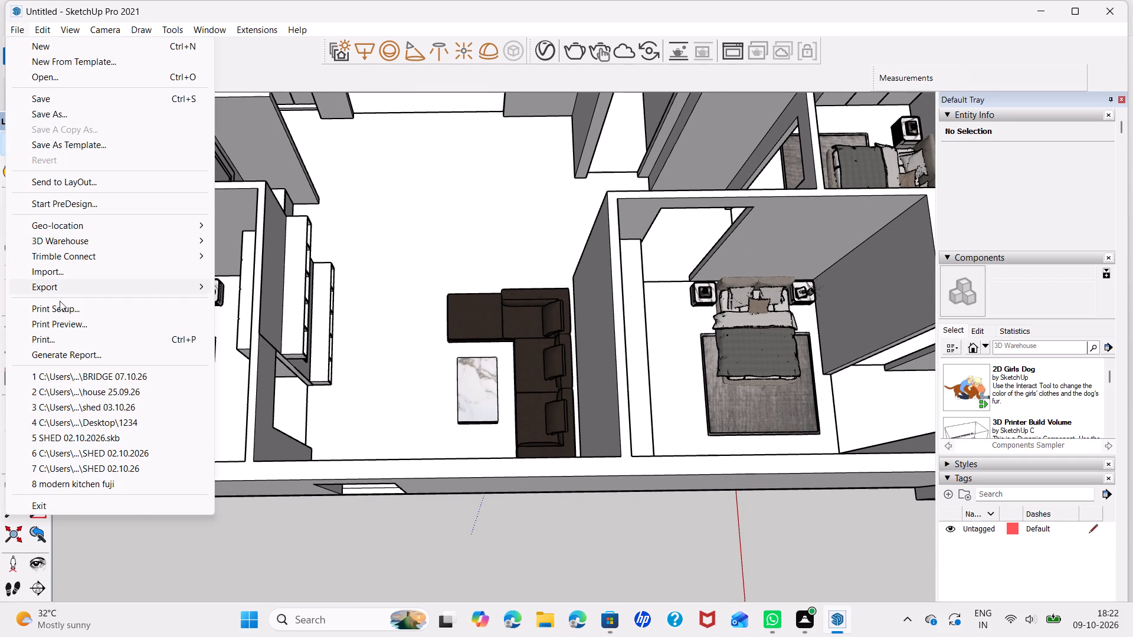
left_click(67, 274)
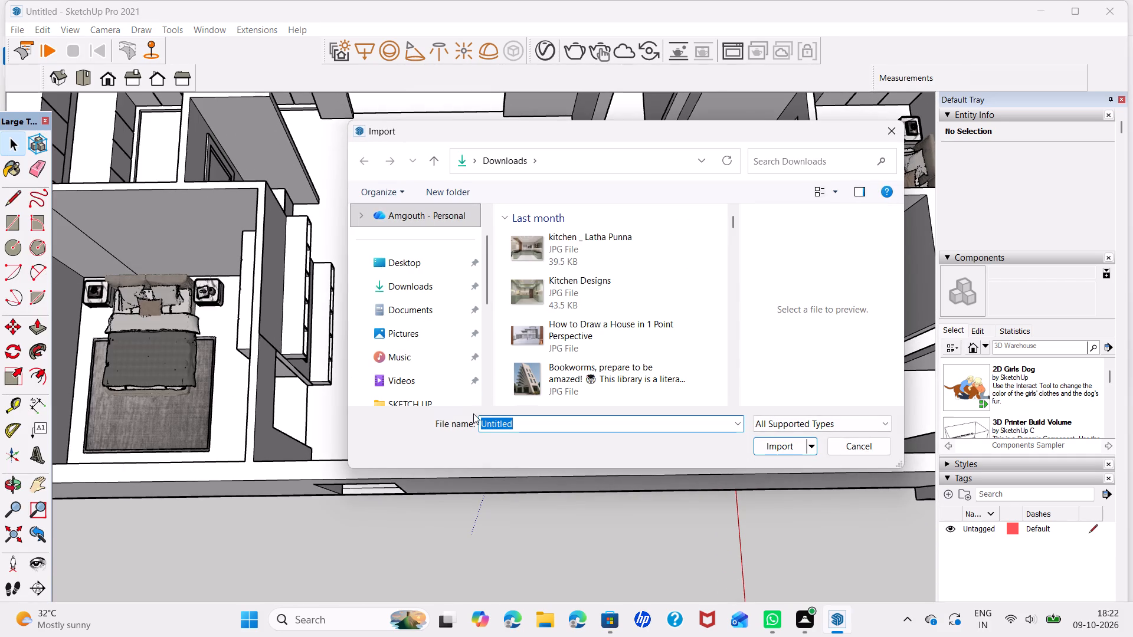
scroll(534, 301, "down", 6)
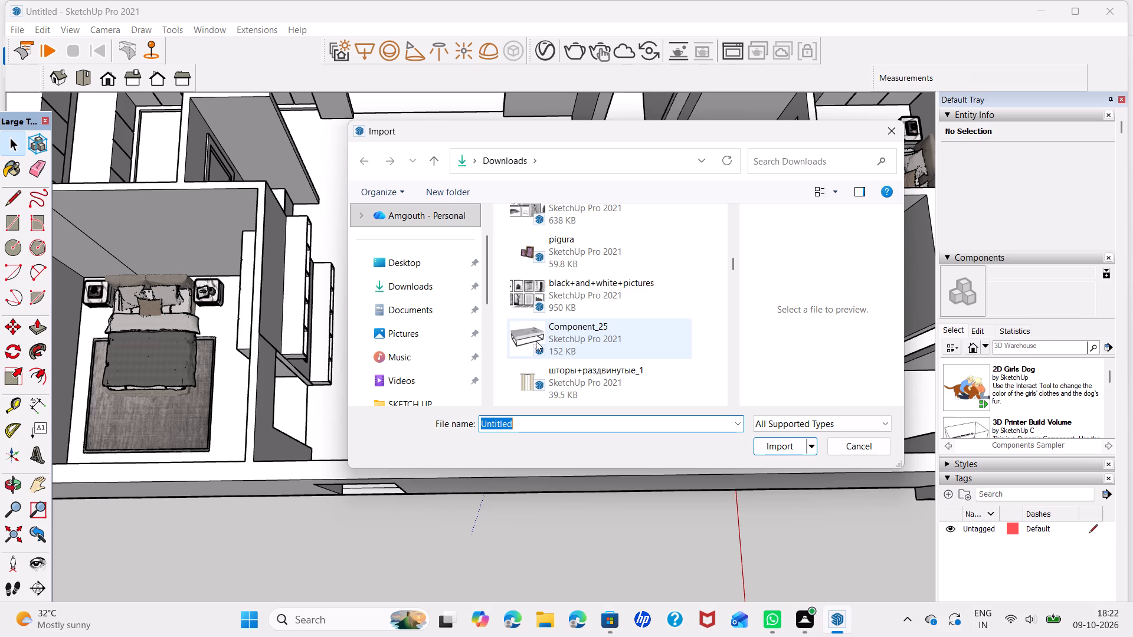
scroll(537, 347, "down", 2)
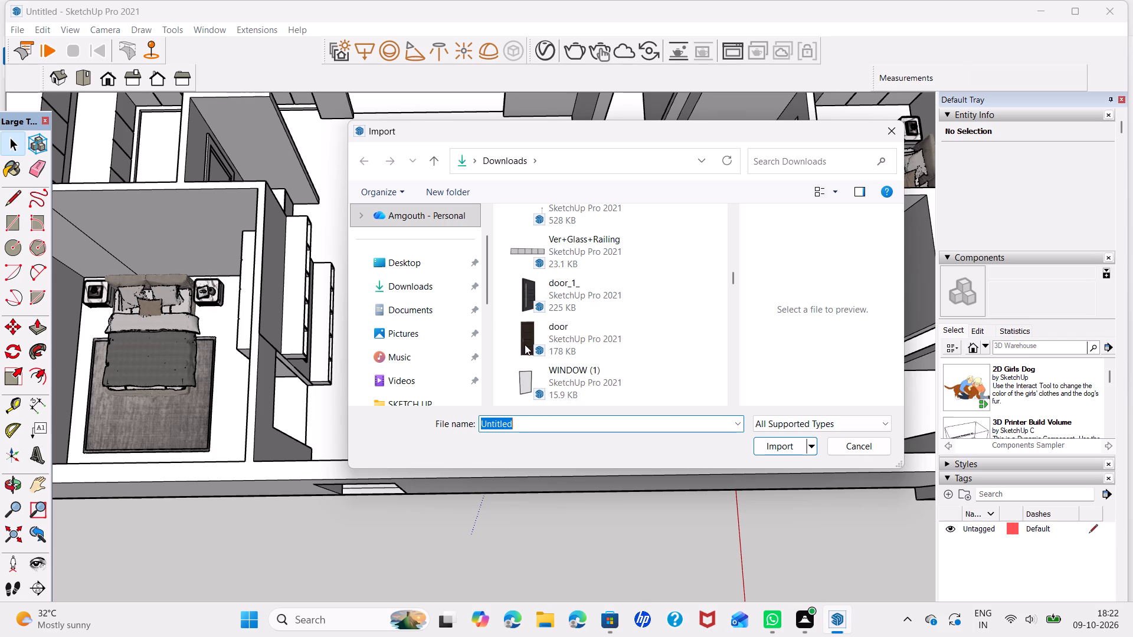
left_click(525, 344)
left_click(782, 449)
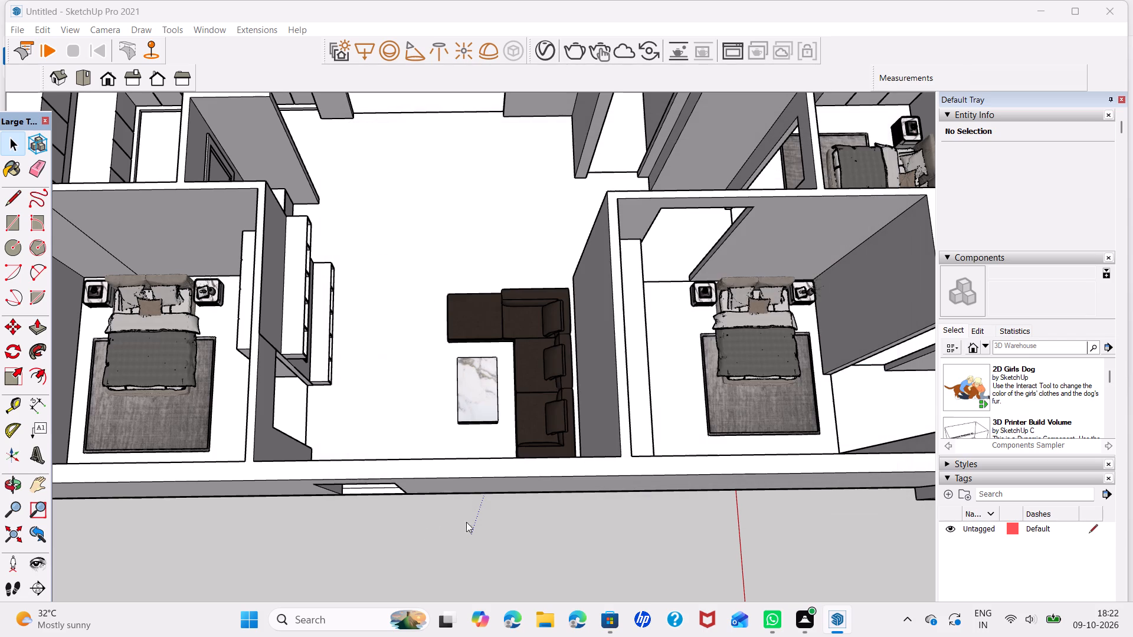
middle_click_drag(351, 505, 376, 368)
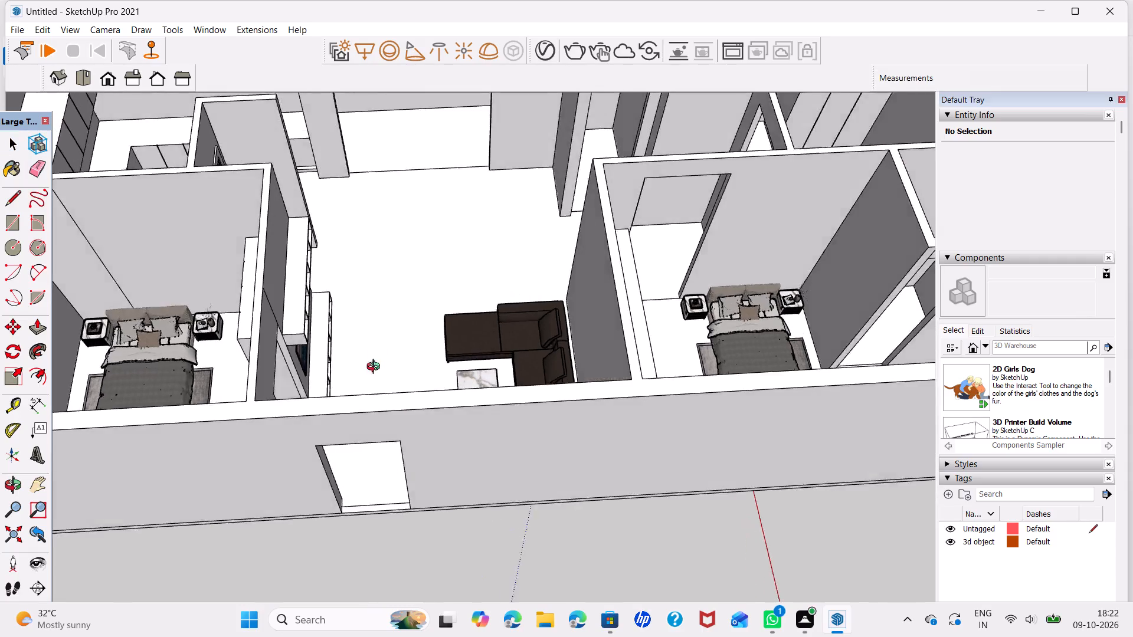
middle_click_drag(376, 368, 379, 204)
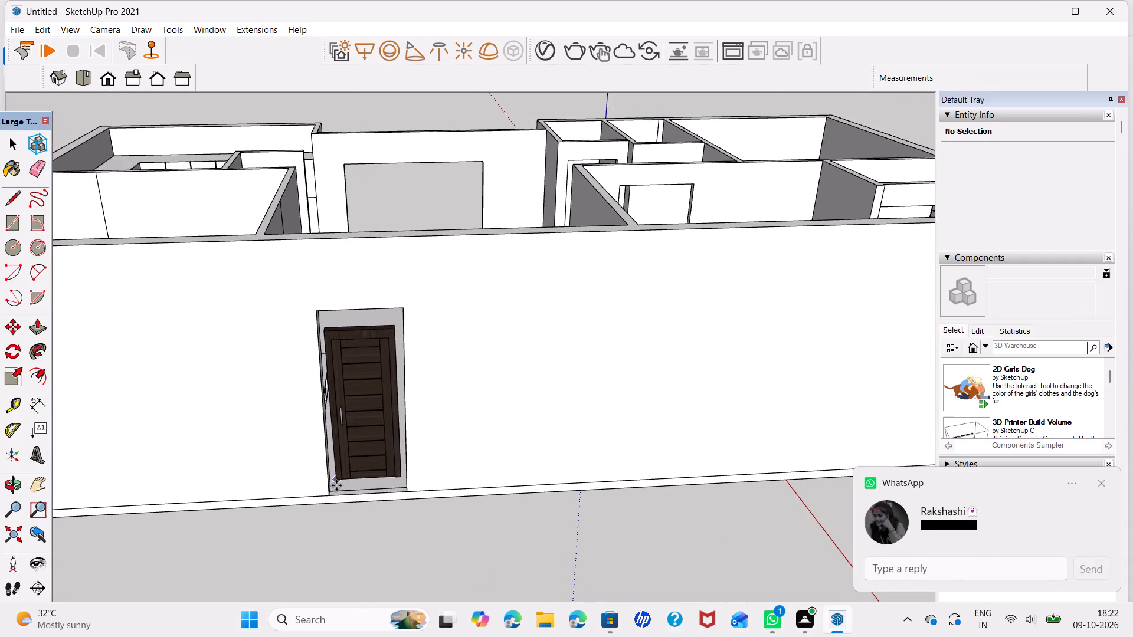
left_click(332, 500)
Scale the door to fill the wall opening, by about 1.22 along the green axis and 1.19 along the blue axis.
scroll(368, 485, "up", 5)
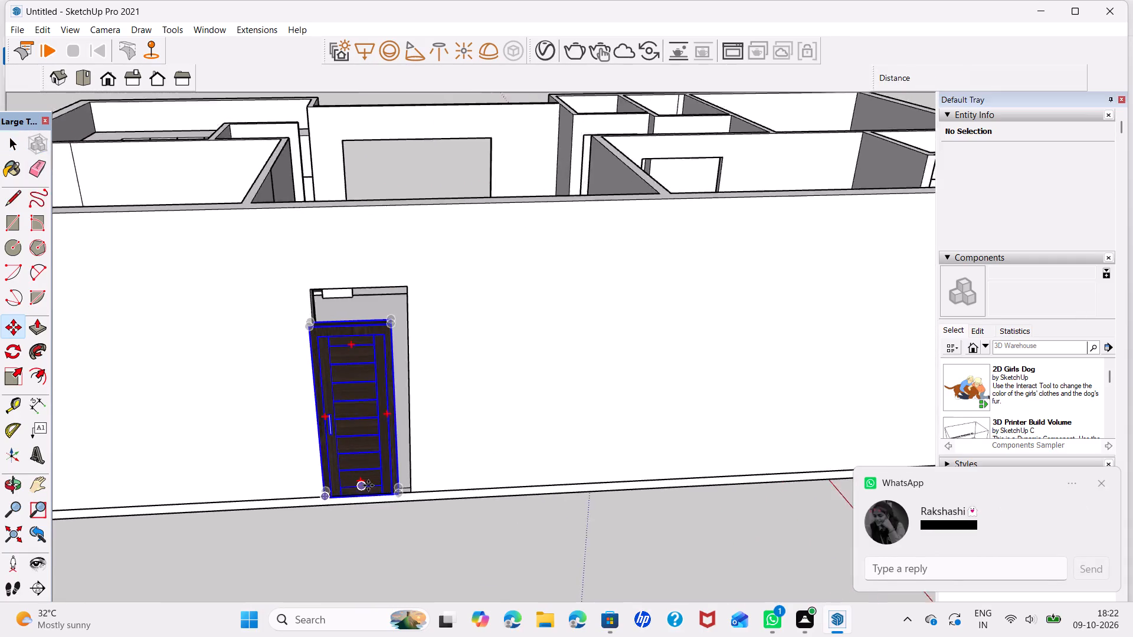
scroll(372, 476, "up", 4)
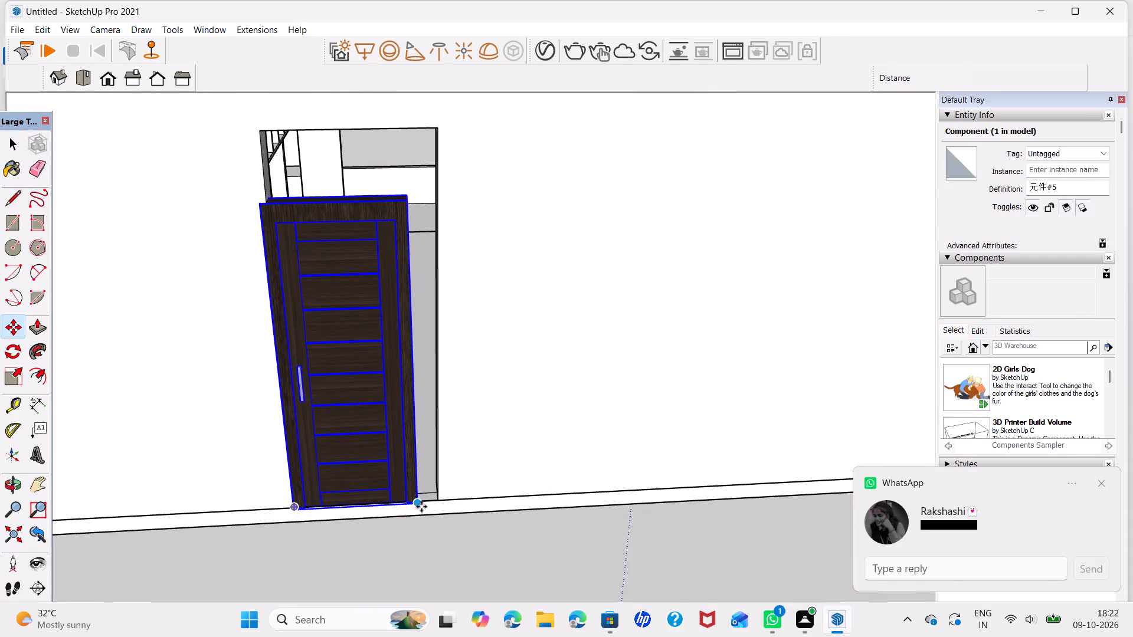
key("s")
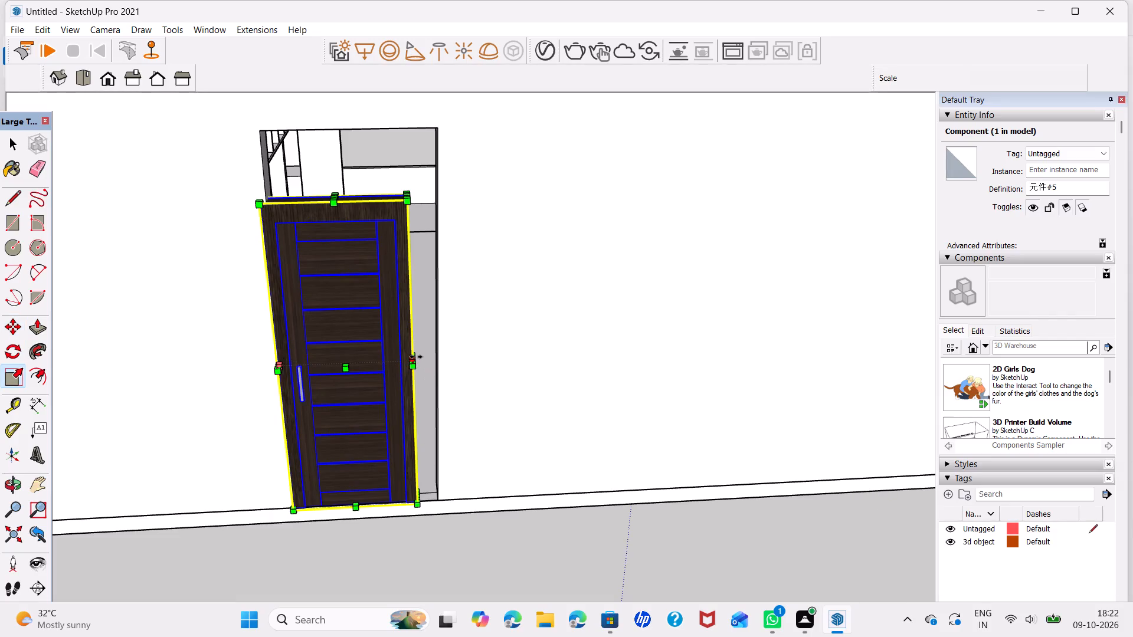
left_click(416, 357)
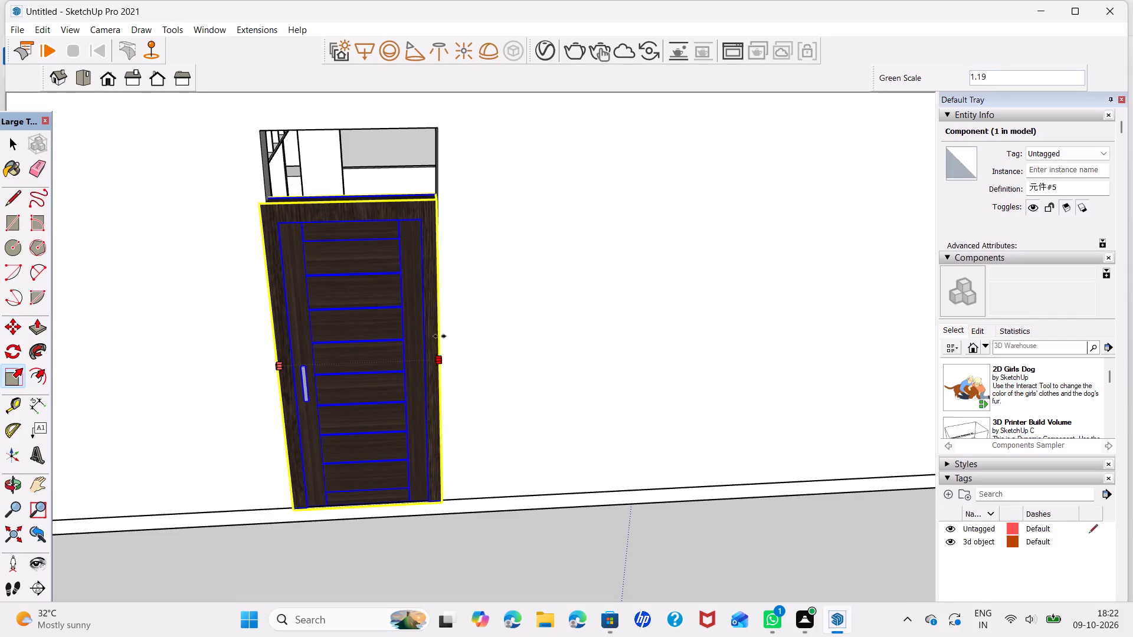
left_click(436, 127)
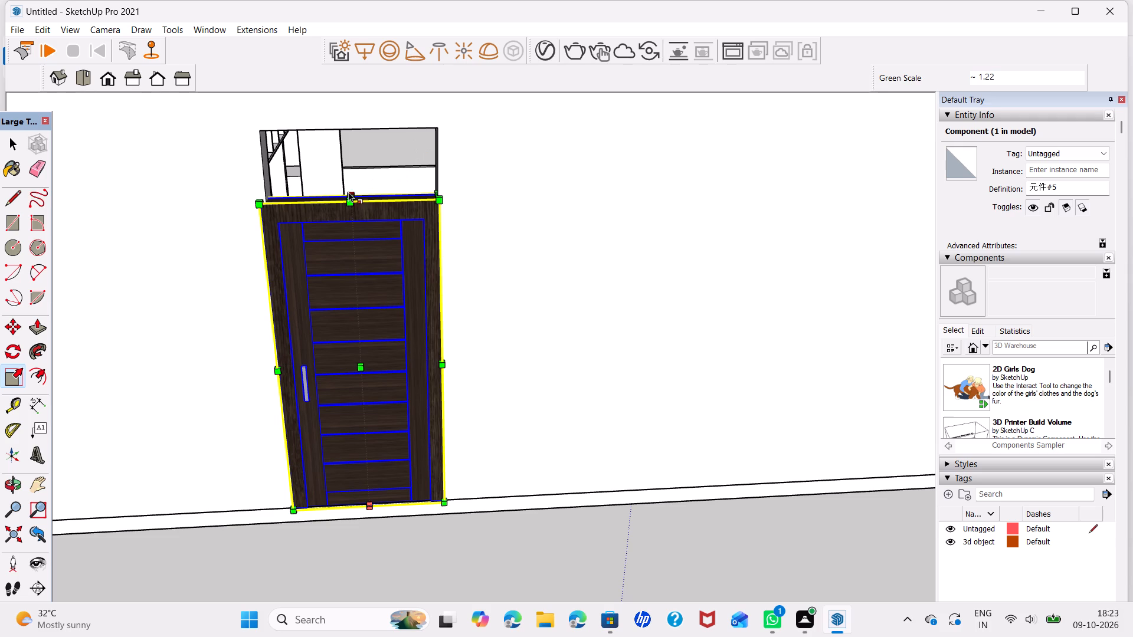
left_click(351, 196)
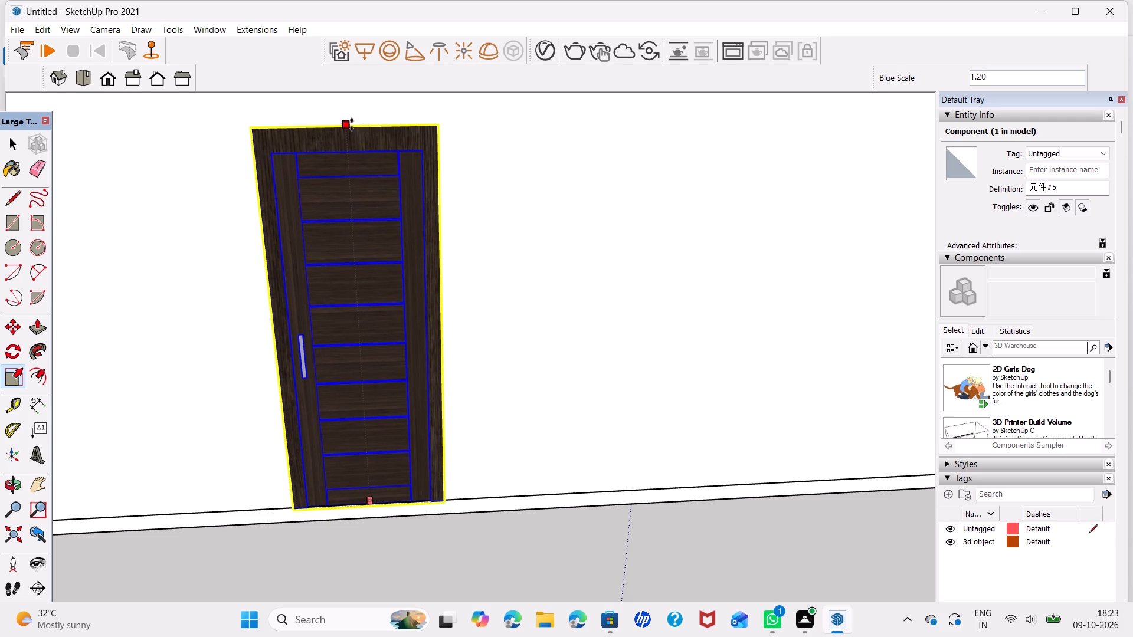
left_click(441, 122)
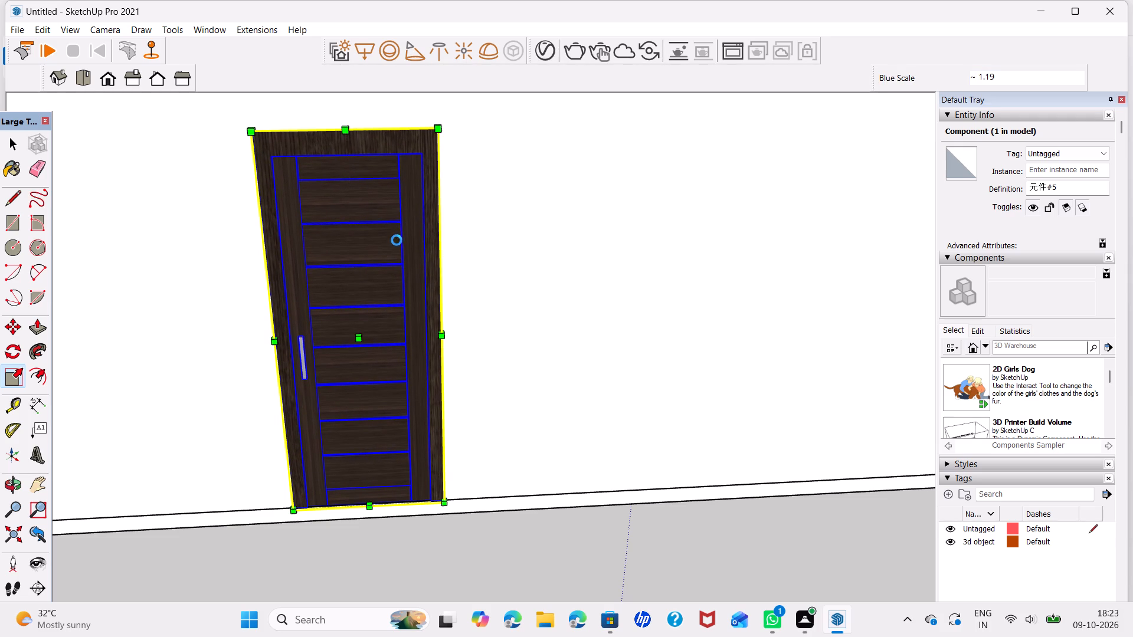
key("space")
Scale the door's thickness from the living room side by about 1.86 along the red axis.
scroll(402, 286, "down", 4)
scroll(564, 363, "down", 1)
scroll(474, 386, "down", 9)
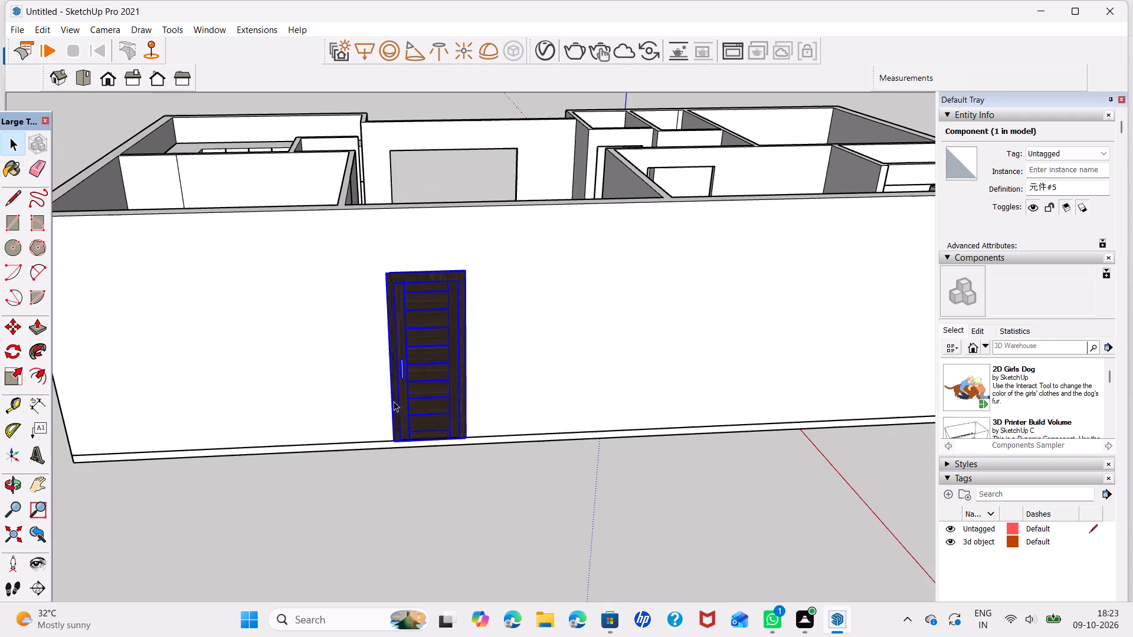
middle_click_drag(342, 385, 1034, 531)
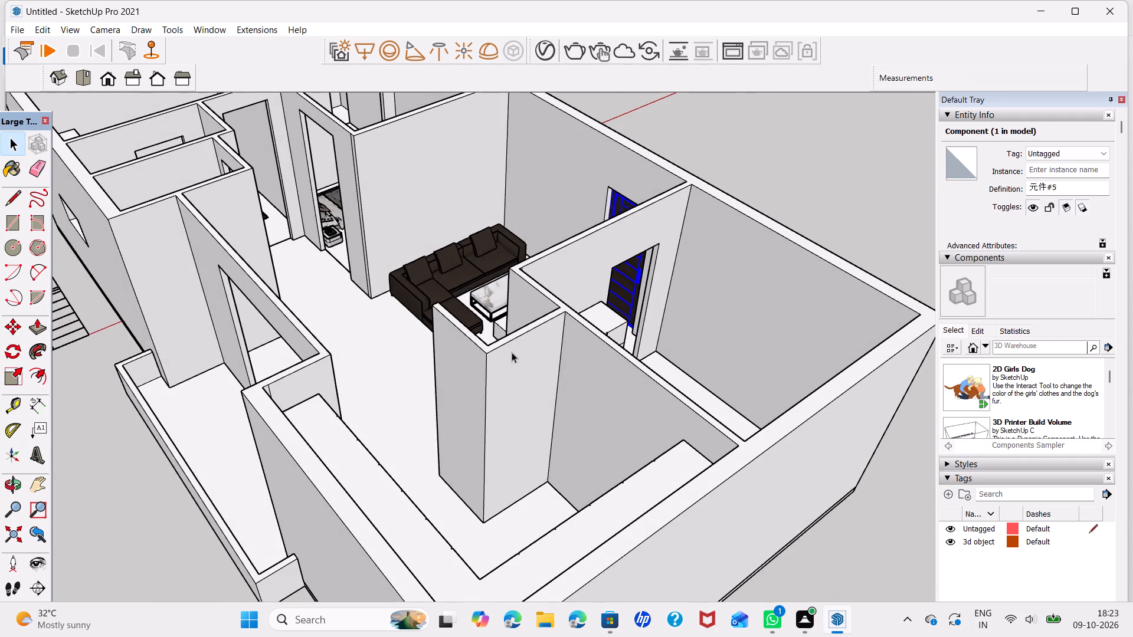
middle_click_drag(516, 313, 778, 285)
scroll(400, 250, "up", 2)
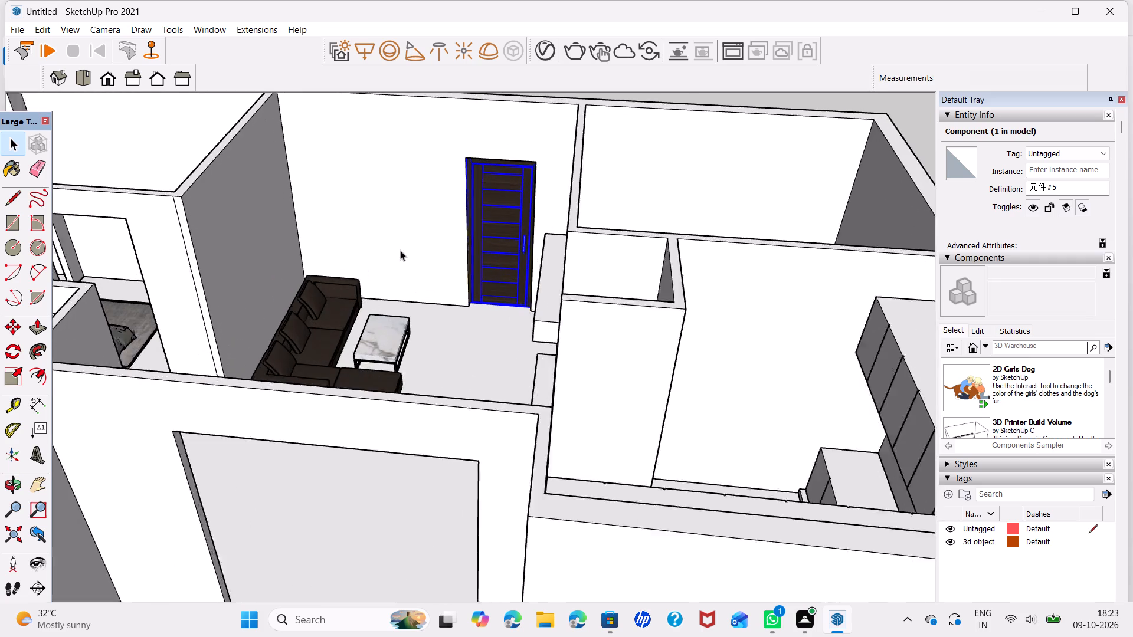
scroll(400, 250, "up", 2)
scroll(507, 226, "up", 5)
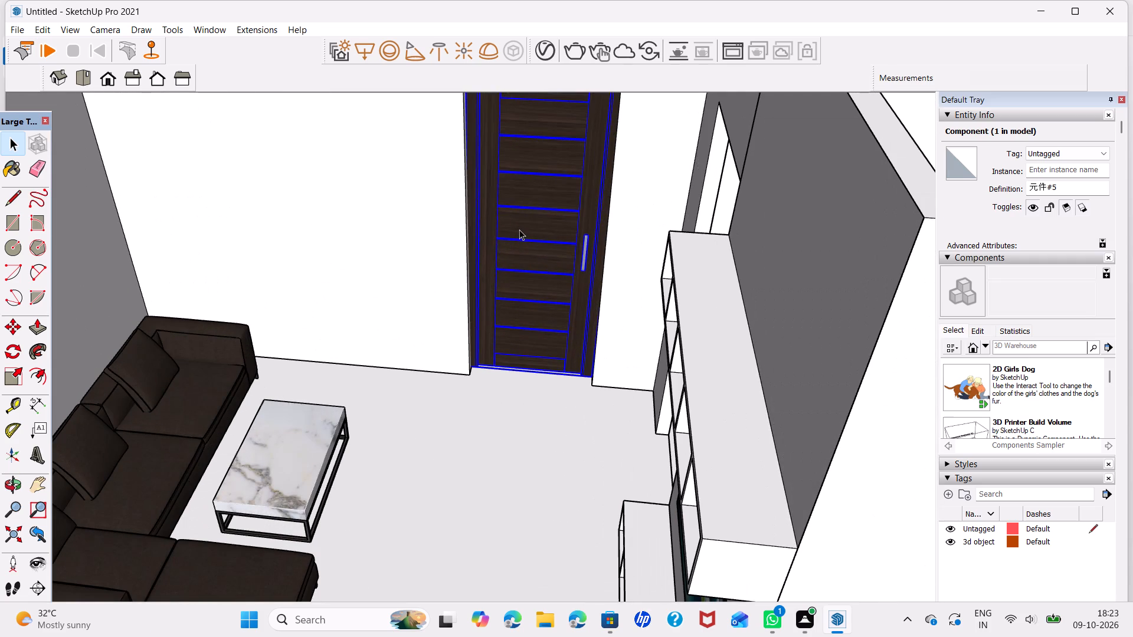
key("s")
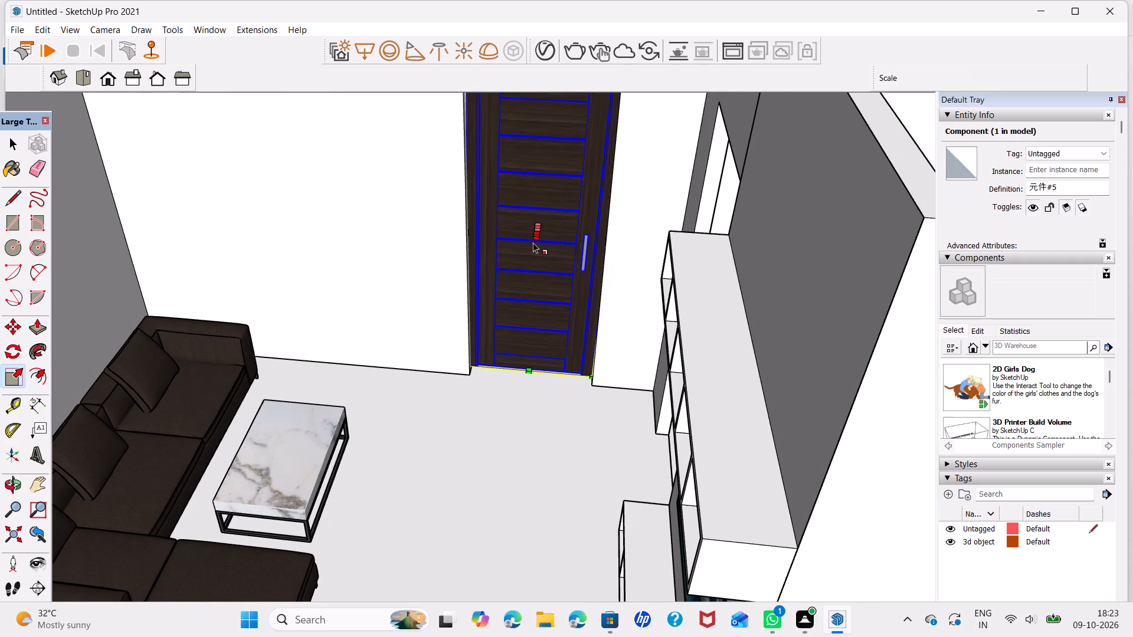
left_click(540, 240)
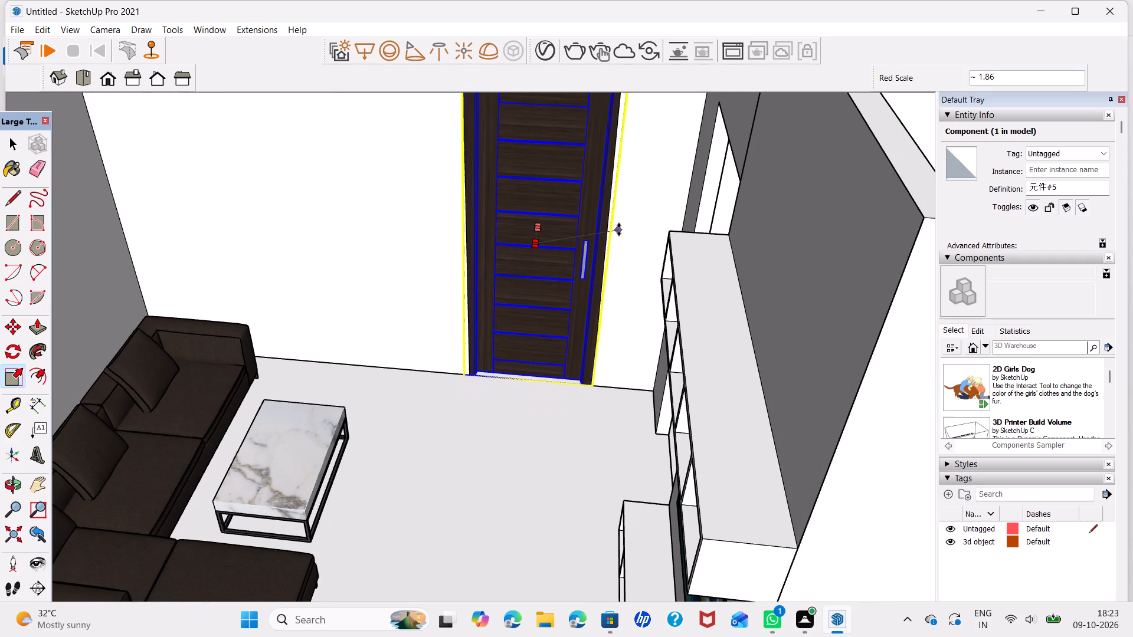
left_click(619, 229)
key("space")
Copy the living room door by its bottom corner to the bottom corner of the bedroom's passage opening, about 19' 7 15/16" away.
scroll(546, 285, "down", 10)
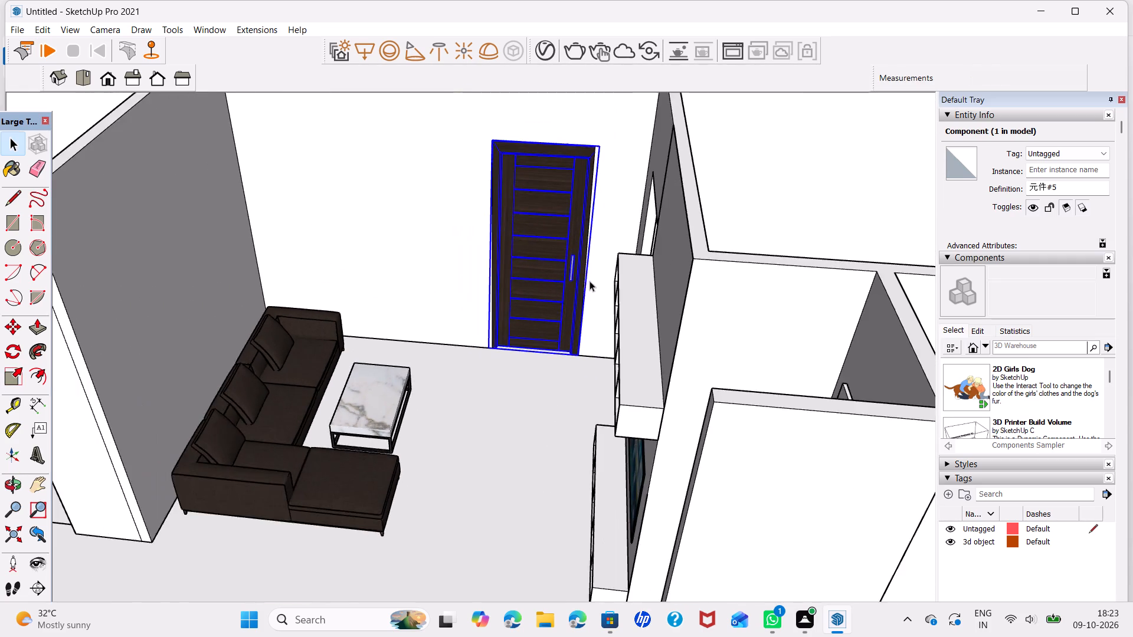
scroll(590, 281, "down", 4)
middle_click_drag(578, 283, 919, 338)
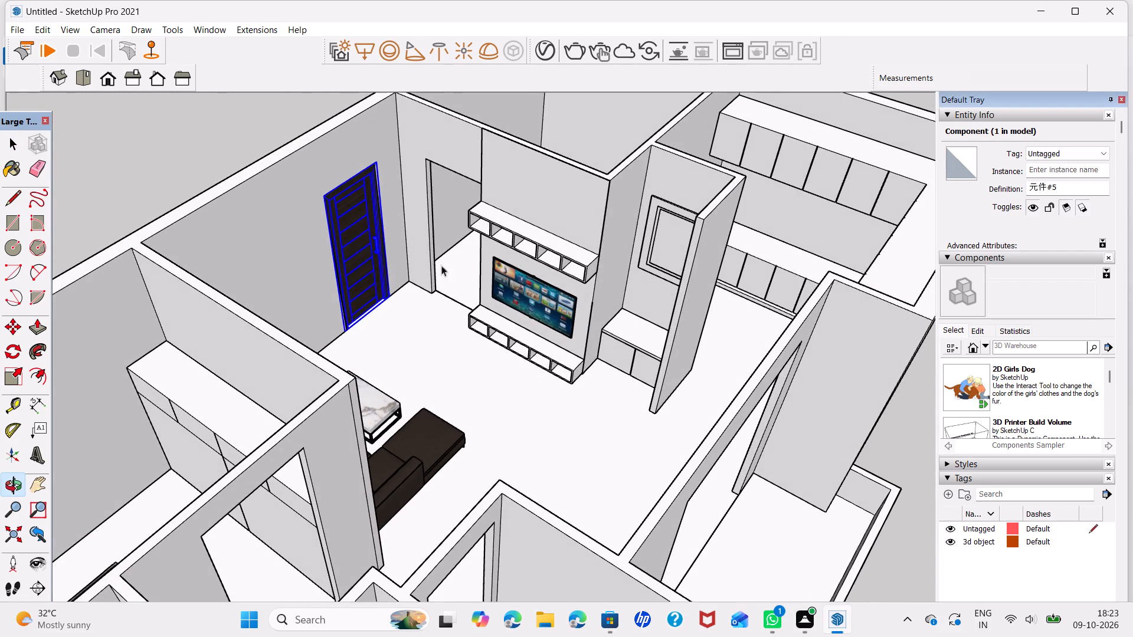
middle_click_drag(374, 263, 608, 352)
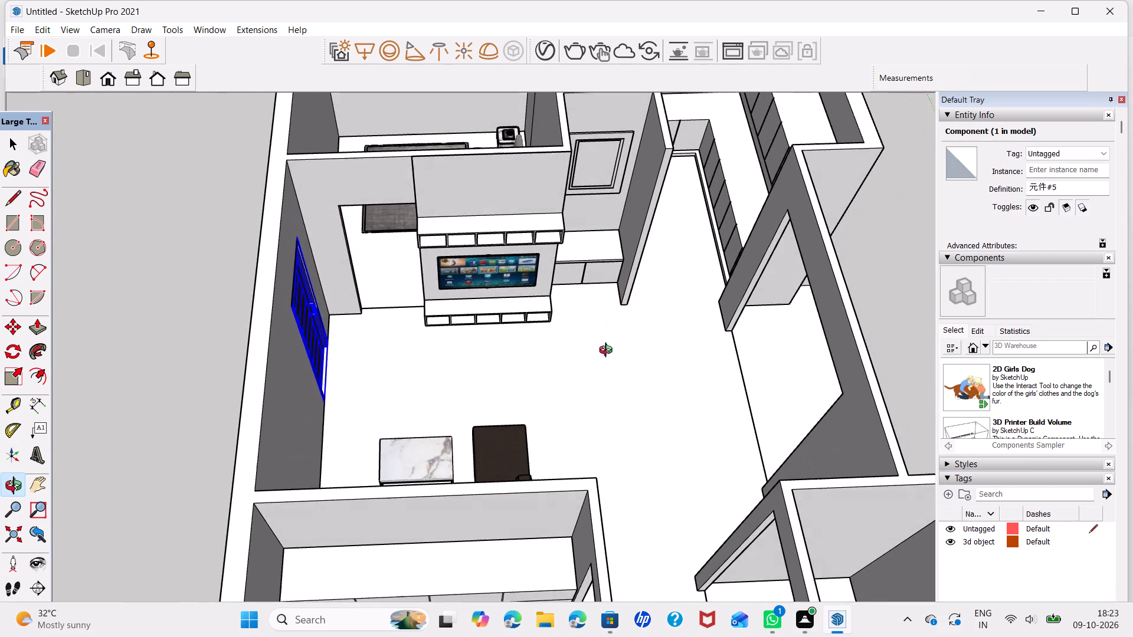
middle_click_drag(608, 352, 620, 389)
scroll(362, 376, "up", 17)
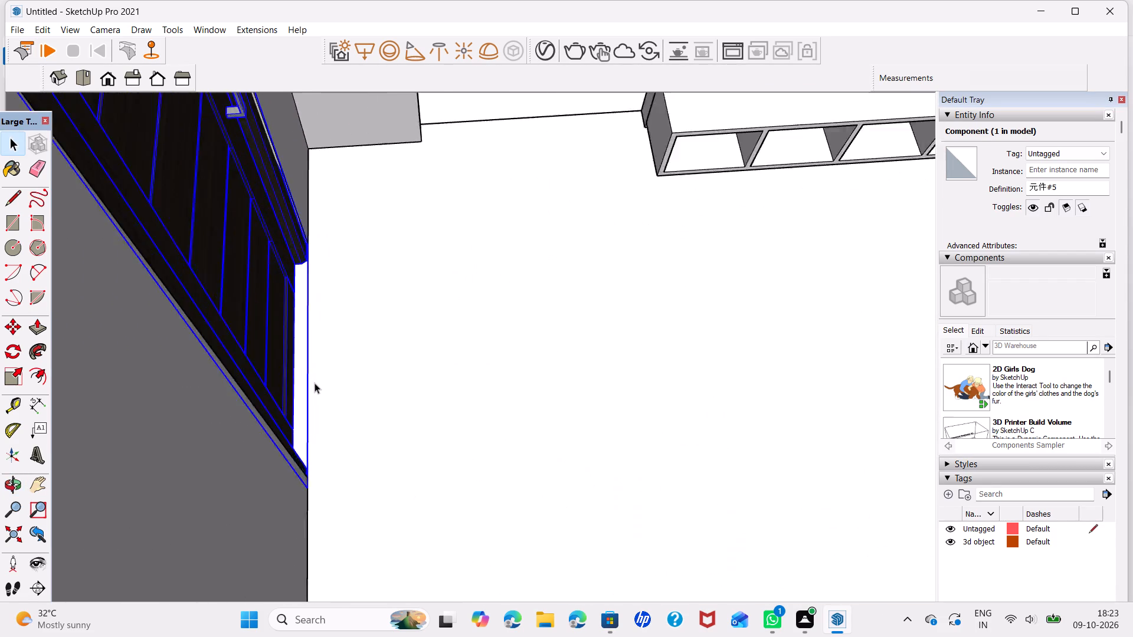
scroll(315, 383, "up", 2)
key("Escape")
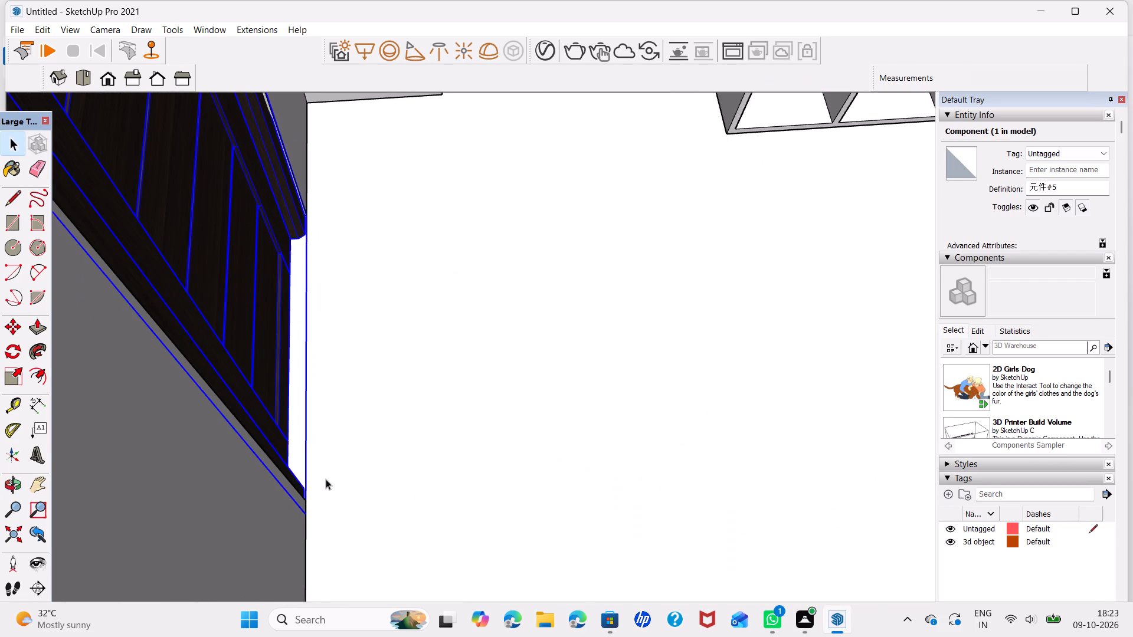
key("m")
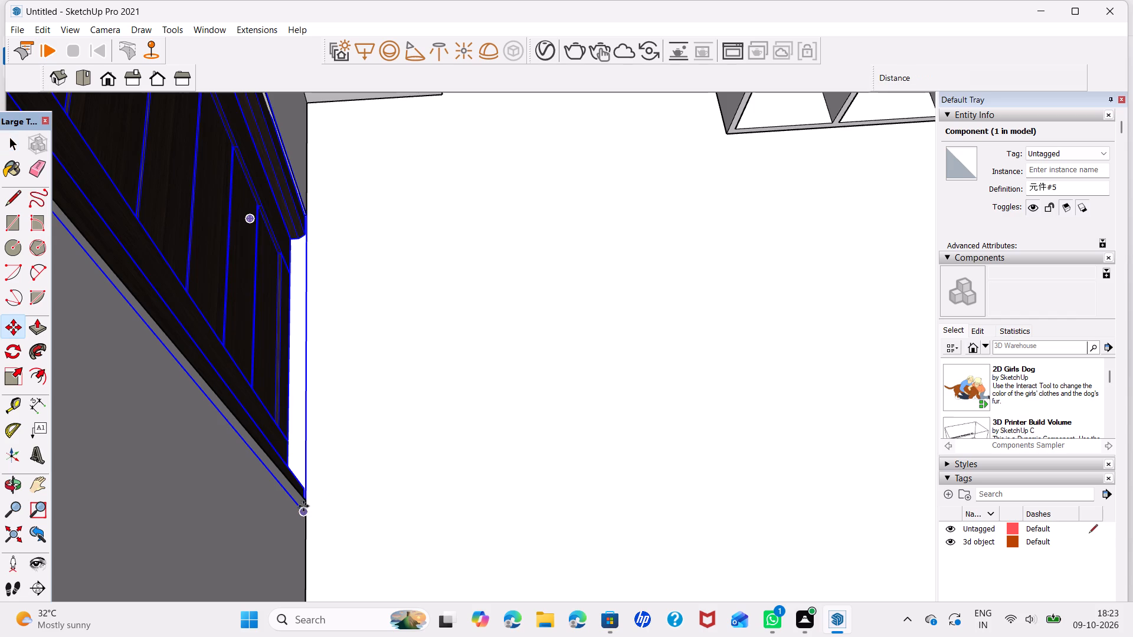
scroll(306, 491, "up", 14)
middle_click_drag(300, 504, 143, 538)
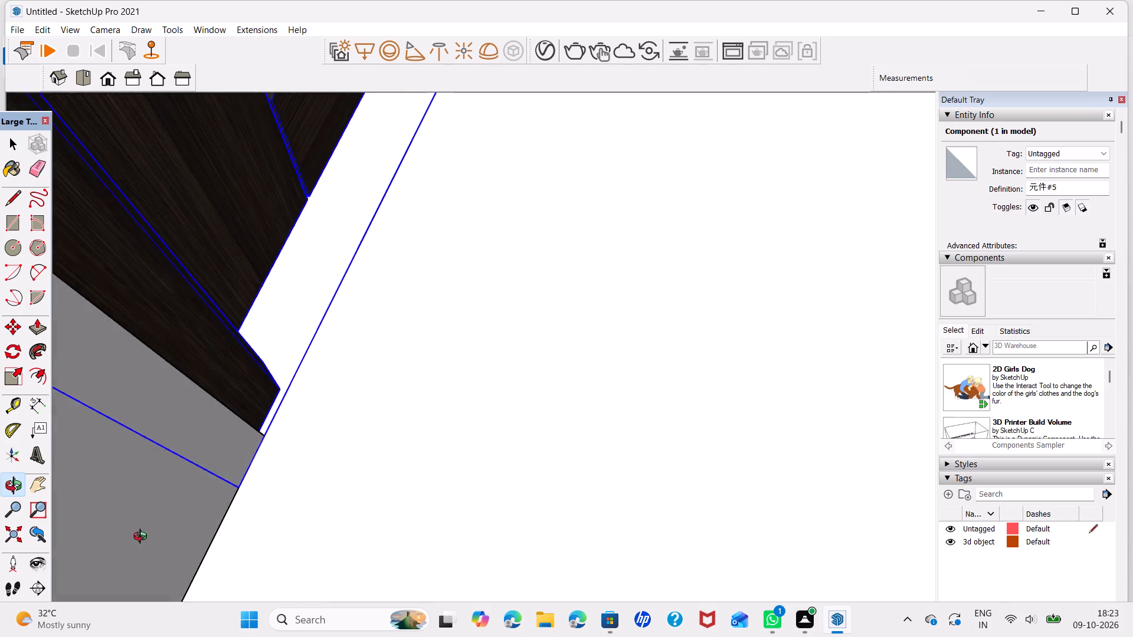
middle_click_drag(143, 538, 0, 514)
scroll(292, 351, "up", 9)
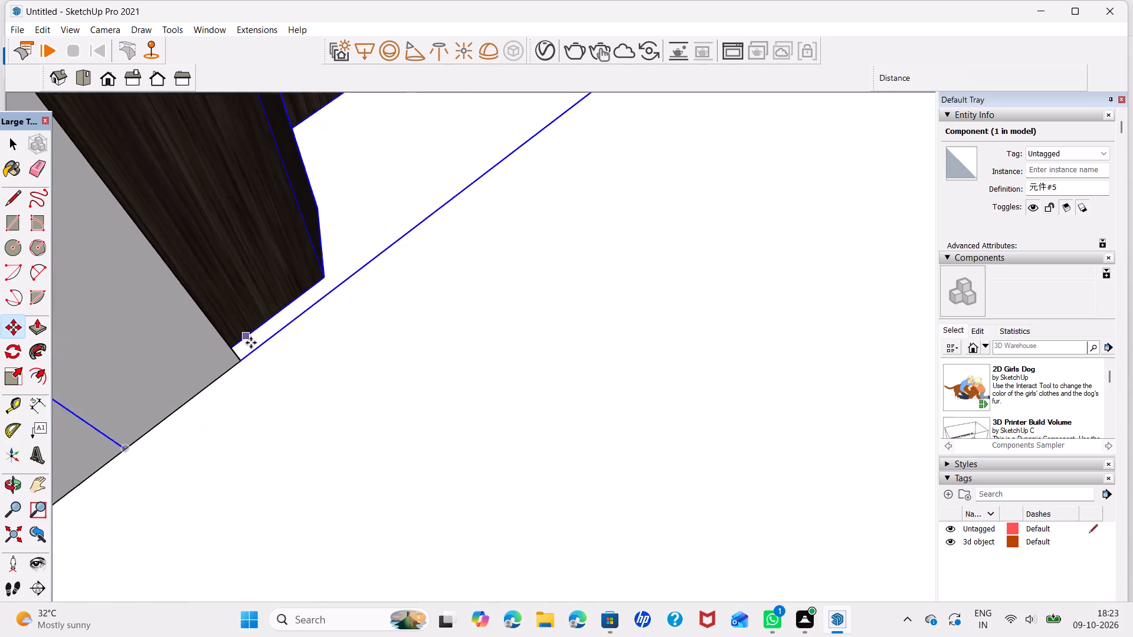
scroll(251, 343, "up", 2)
left_click(229, 347)
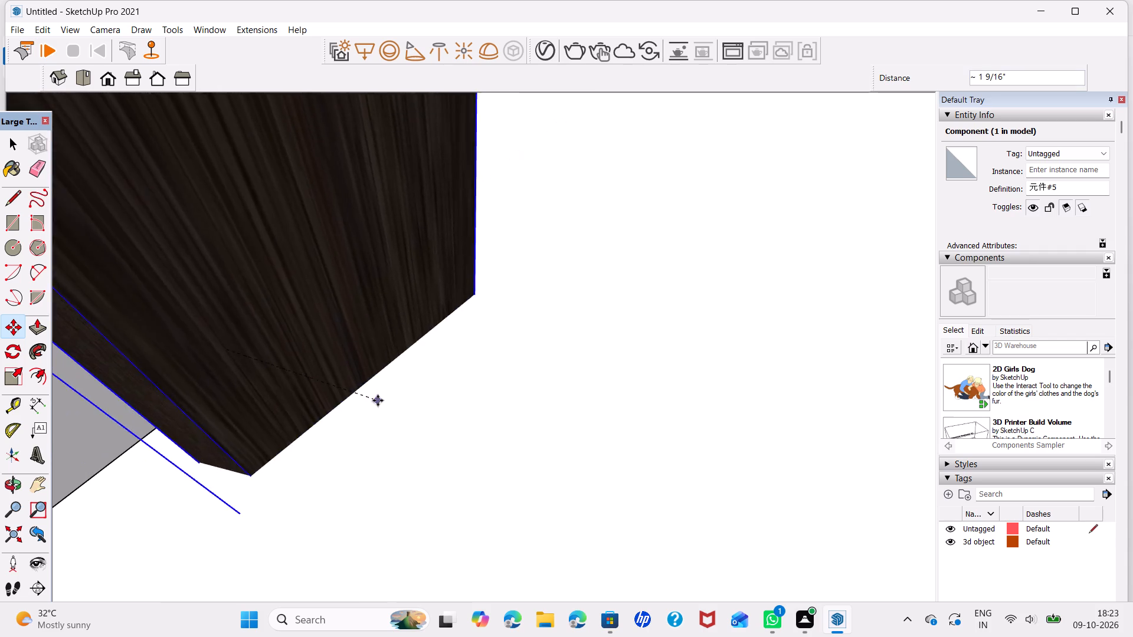
scroll(378, 400, "down", 17)
scroll(453, 407, "down", 20)
scroll(453, 407, "down", 2)
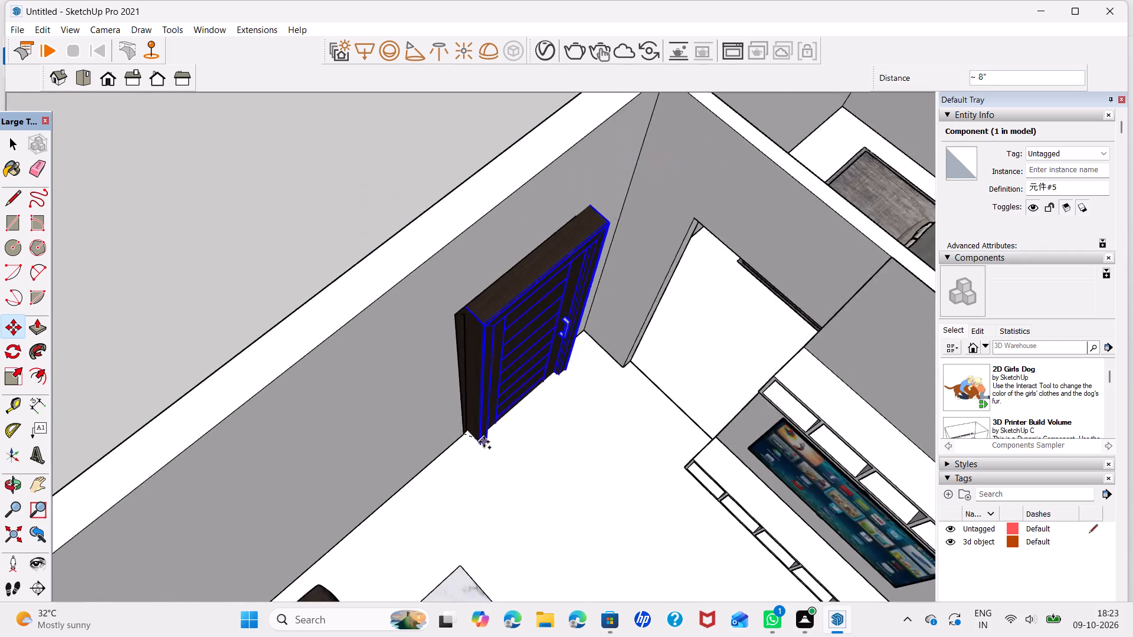
scroll(484, 442, "down", 10)
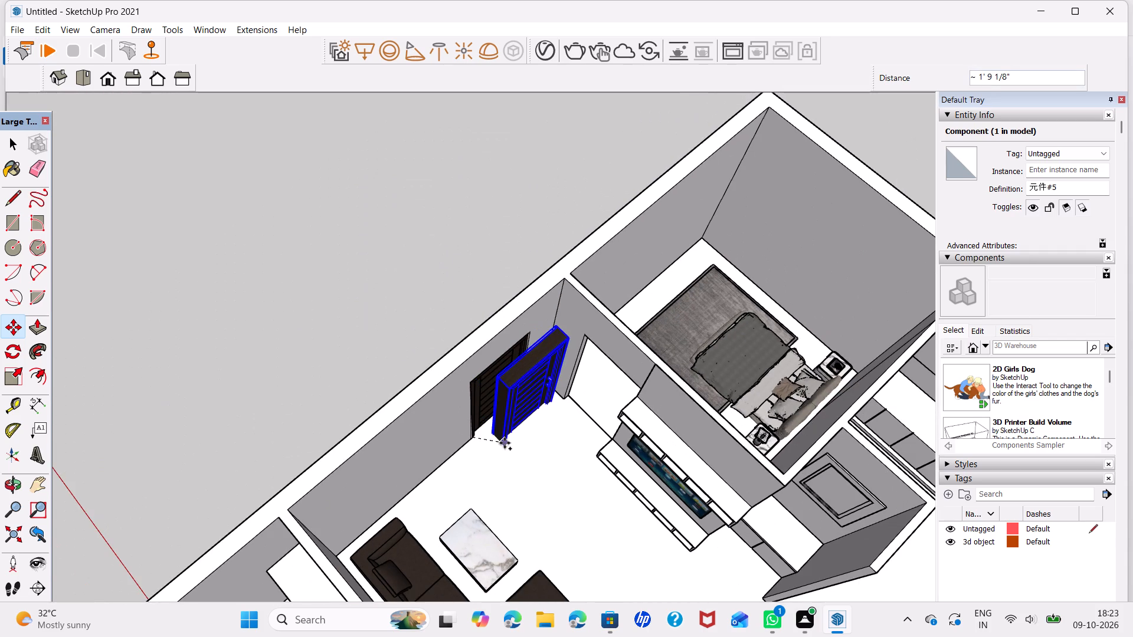
middle_click_drag(505, 443, 355, 183, "shift")
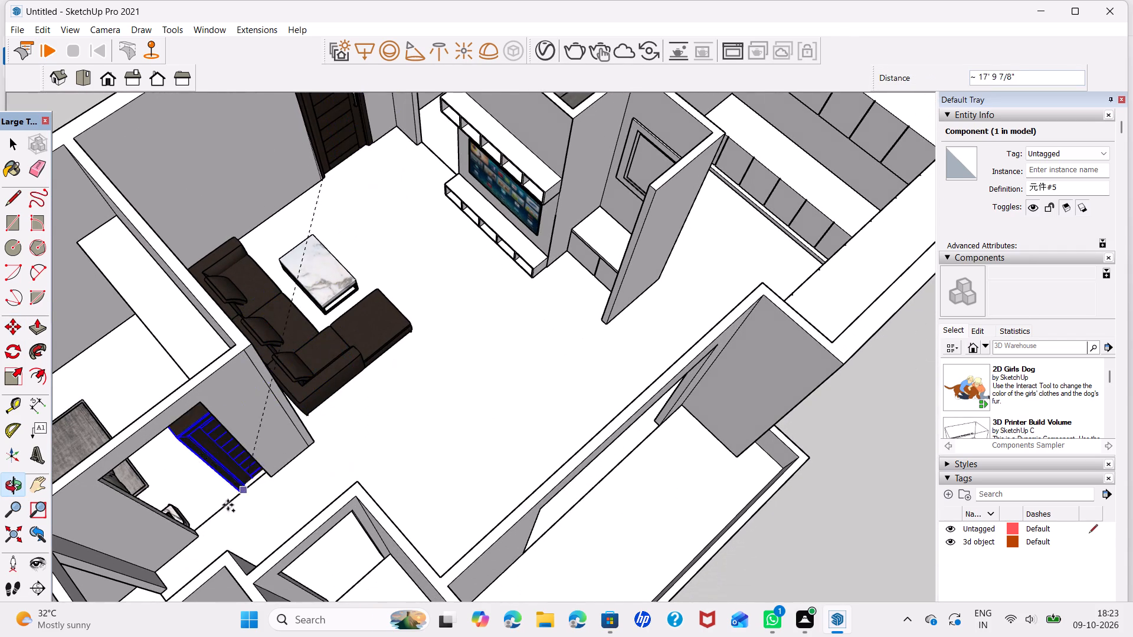
scroll(209, 545, "up", 6)
middle_click_drag(215, 513, 314, 416)
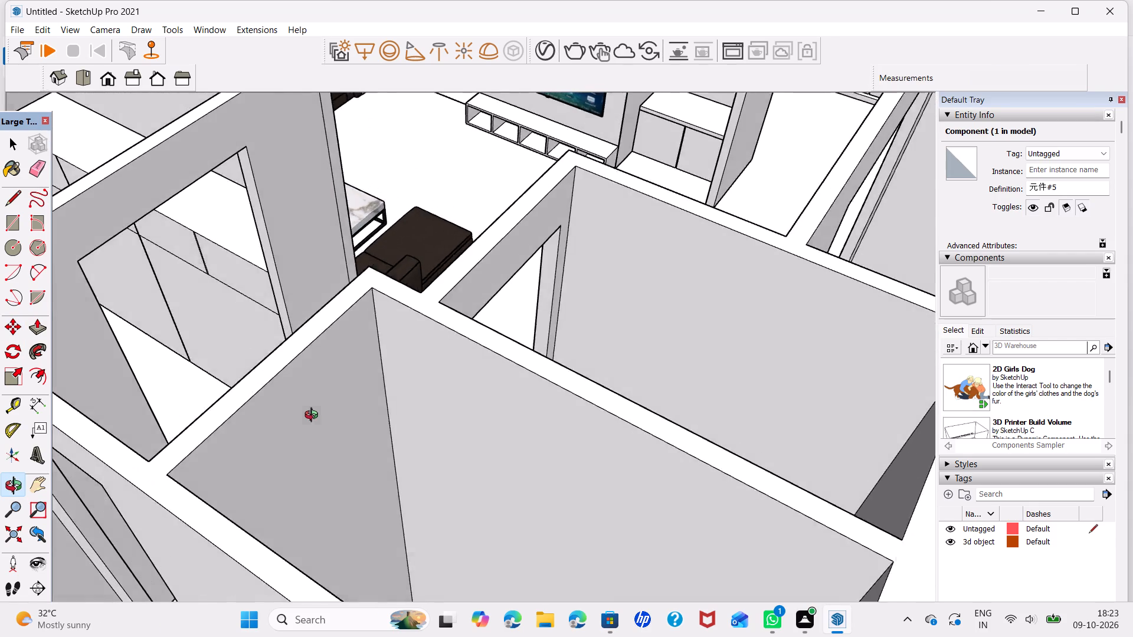
middle_click_drag(314, 416, 416, 454)
middle_click_drag(378, 546, 340, 491)
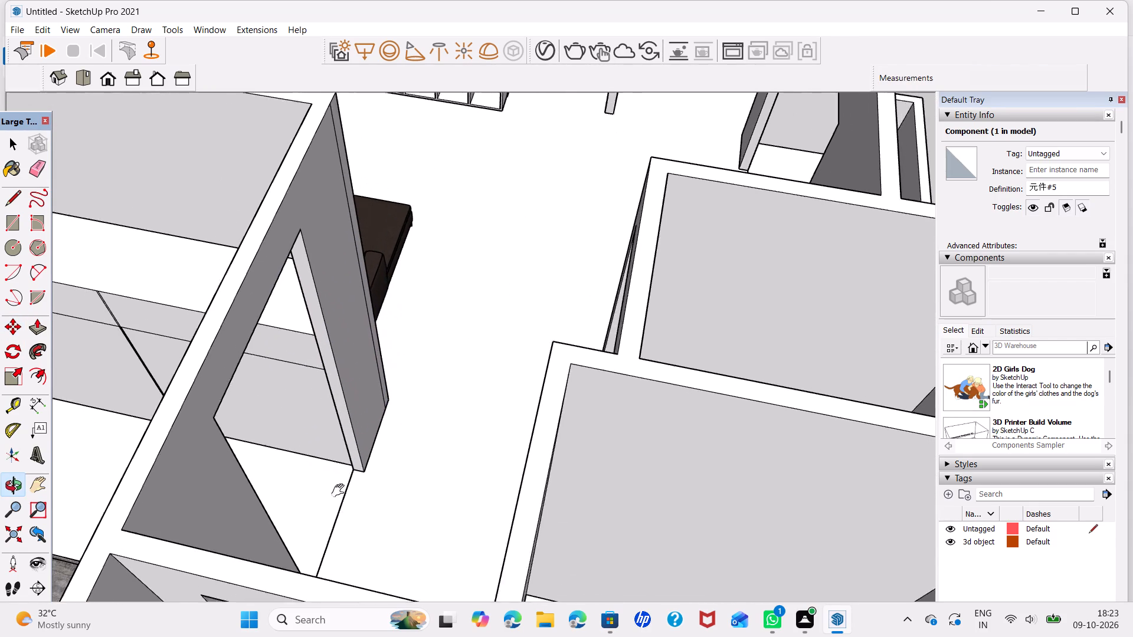
middle_click_drag(340, 491, 332, 475)
middle_click_drag(331, 474, 304, 533)
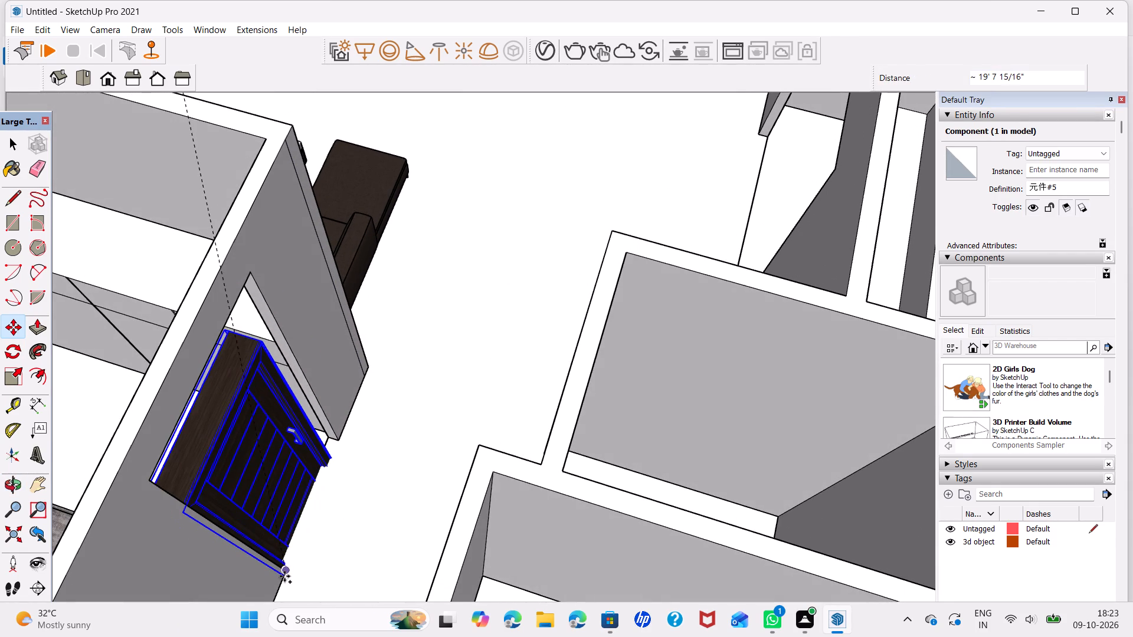
left_click(284, 576)
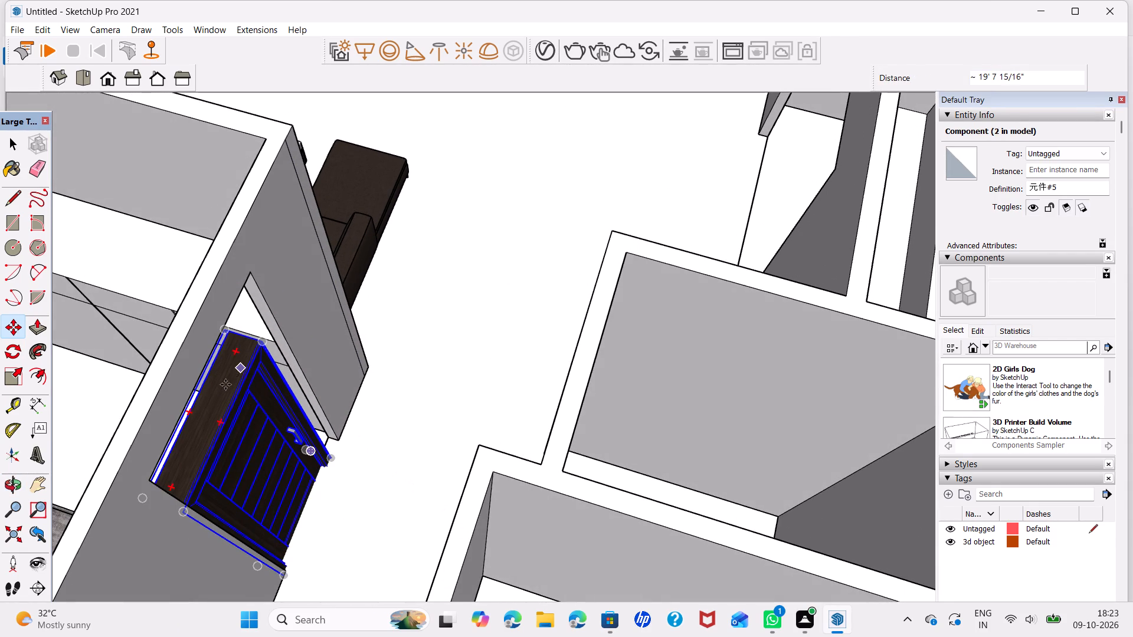
Scale the copied door to fill the bedroom opening, by about 1.21 along the blue axis and 1.16 along the green axis.
key("s")
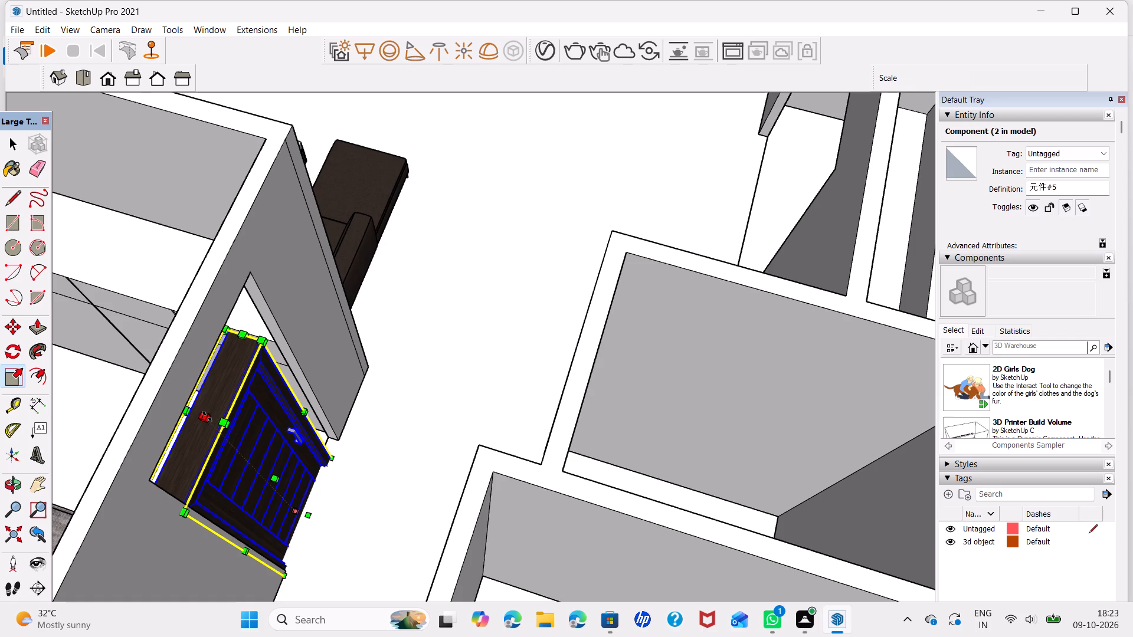
left_click(207, 416)
left_click(192, 396)
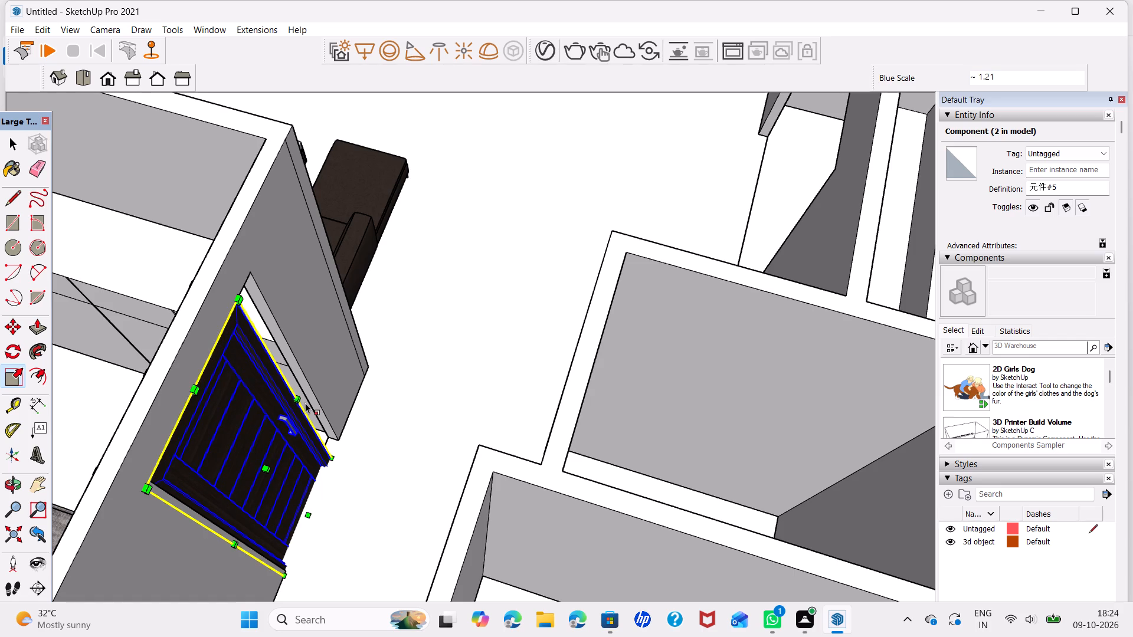
middle_click_drag(305, 402, 204, 534)
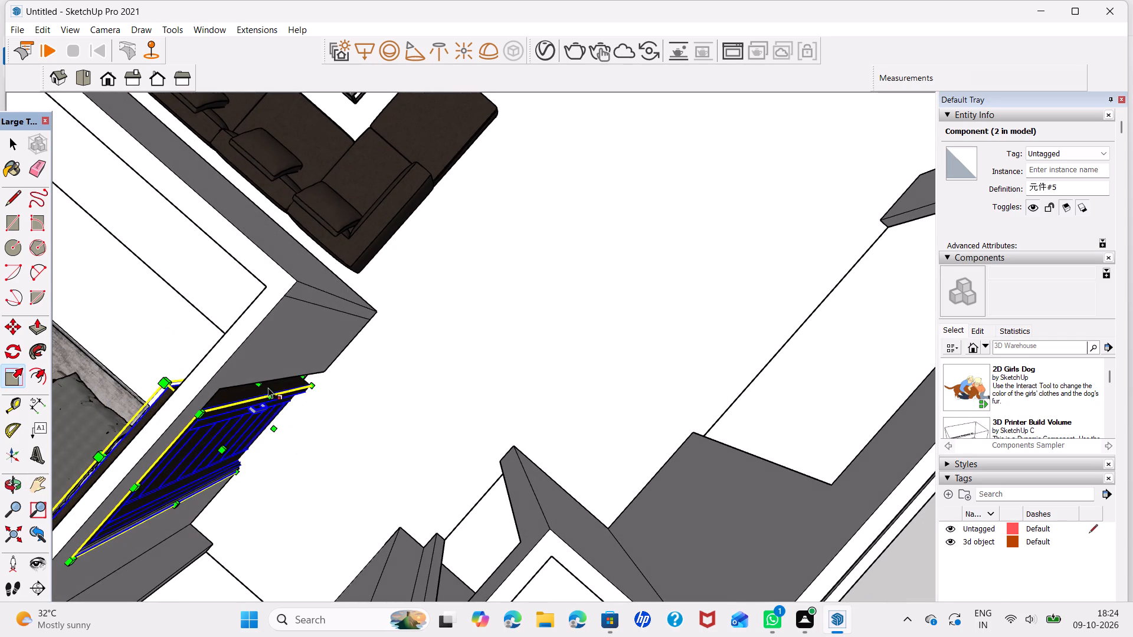
left_click(264, 380)
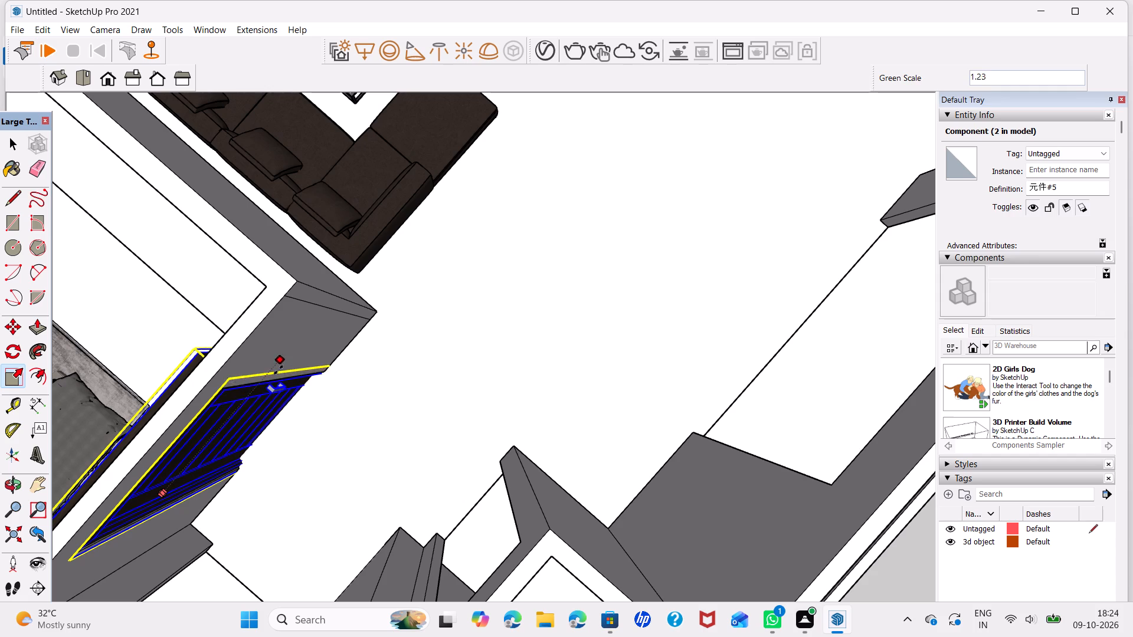
left_click(221, 389)
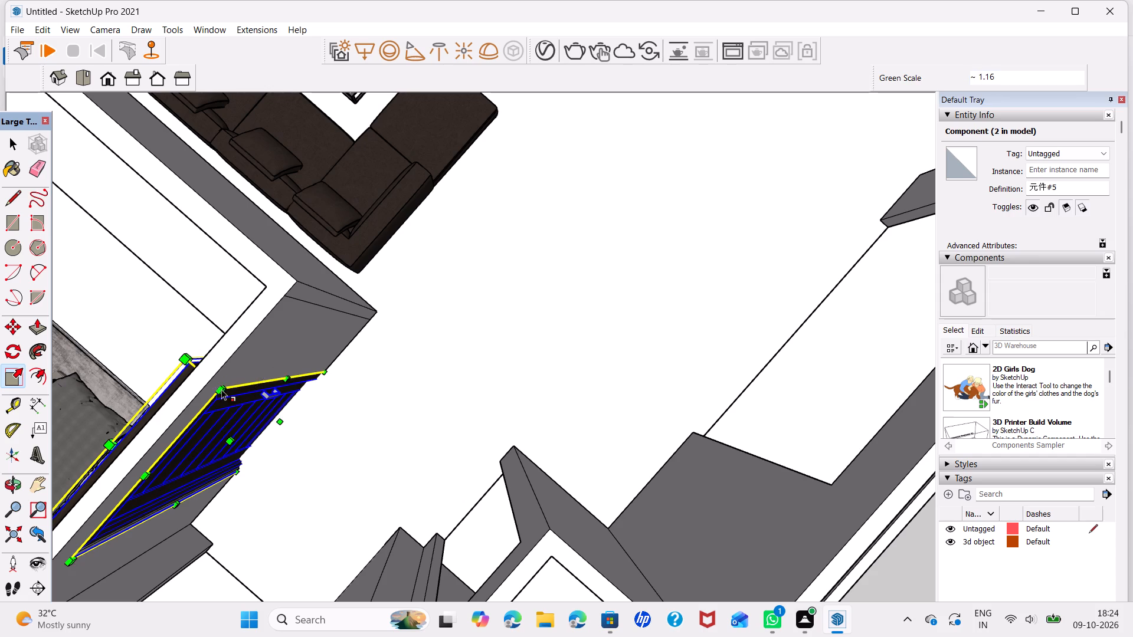
key("space")
Scale the bedroom door's thickness from the bedroom side by about 0.40 along red, keeping the blue factor at 1.00.
scroll(285, 393, "down", 7)
middle_click_drag(289, 423, 648, 261)
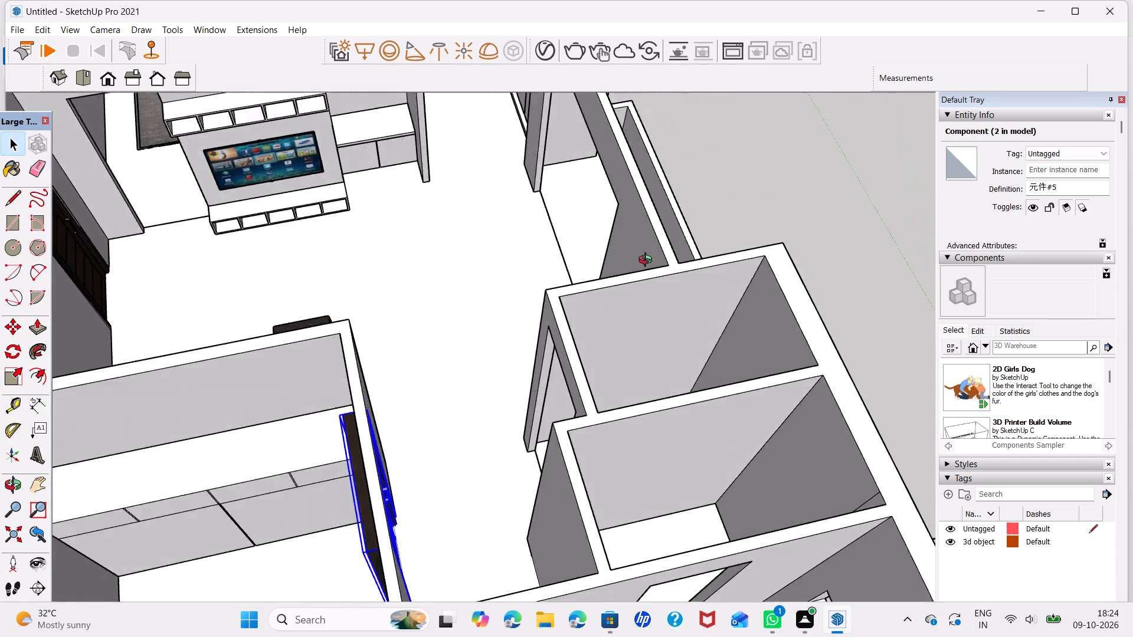
middle_click_drag(648, 261, 752, 256)
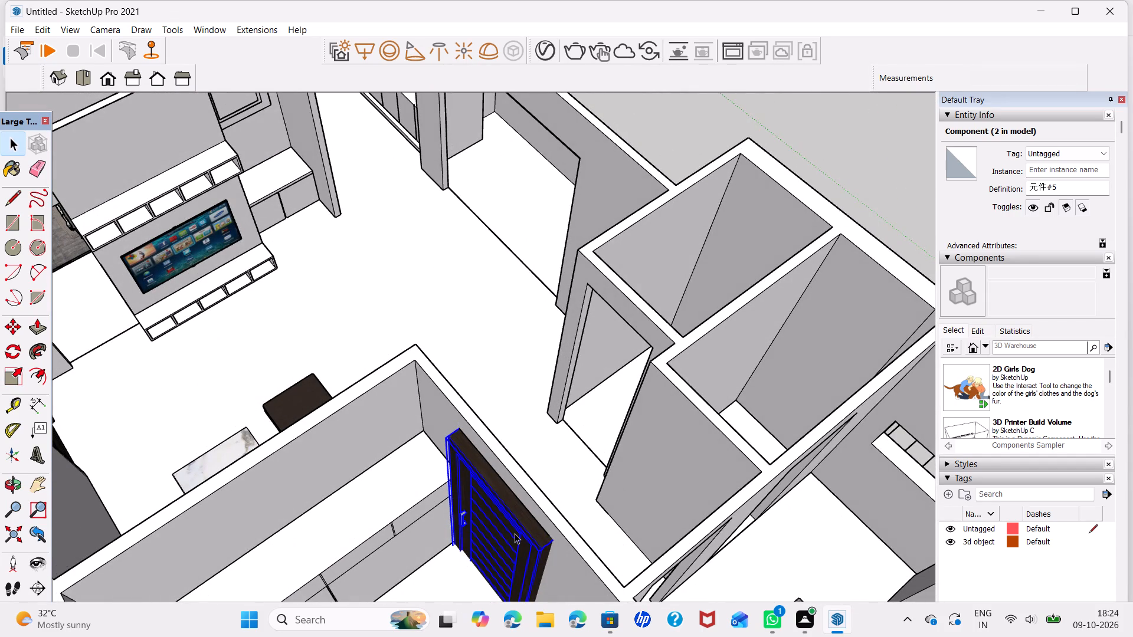
key("s")
left_click(493, 495)
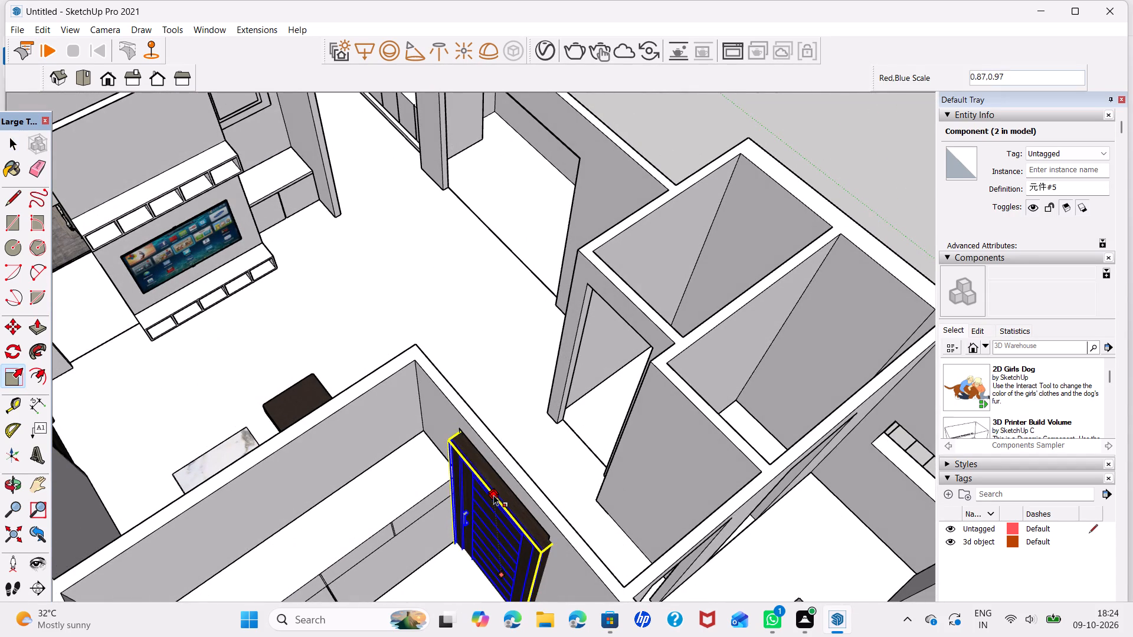
left_click(507, 484)
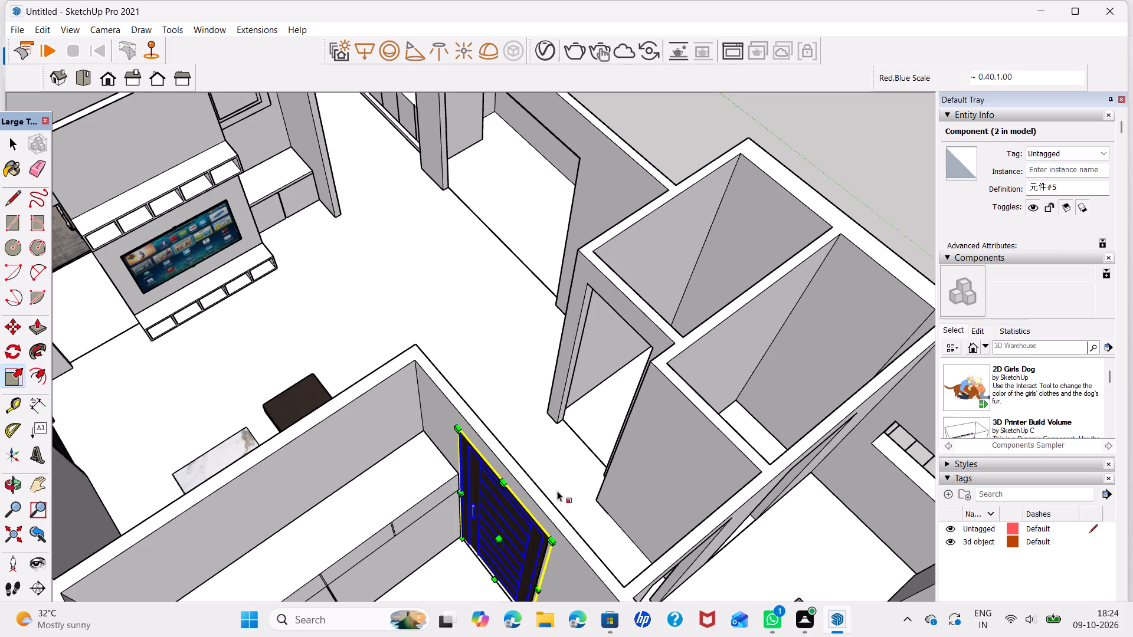
key("space")
Copy the bedroom door by its bottom corner across the passage to the opposite room's door opening, about 6' 7 3/16" away.
middle_click_drag(558, 491, 351, 449)
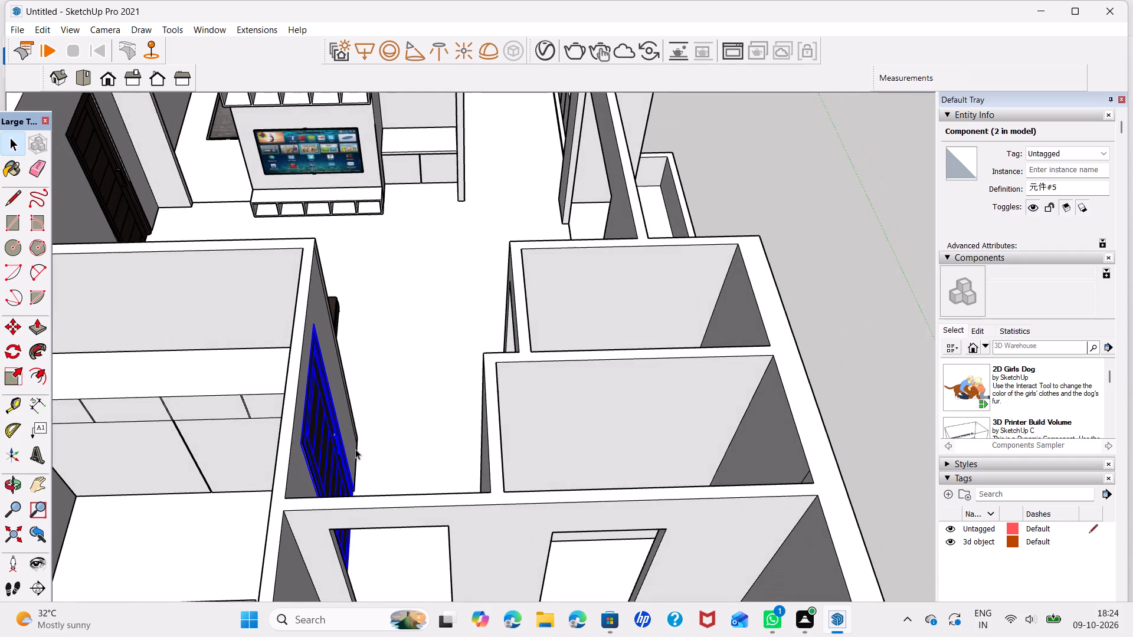
scroll(354, 495, "up", 1)
middle_click_drag(354, 495, 679, 505)
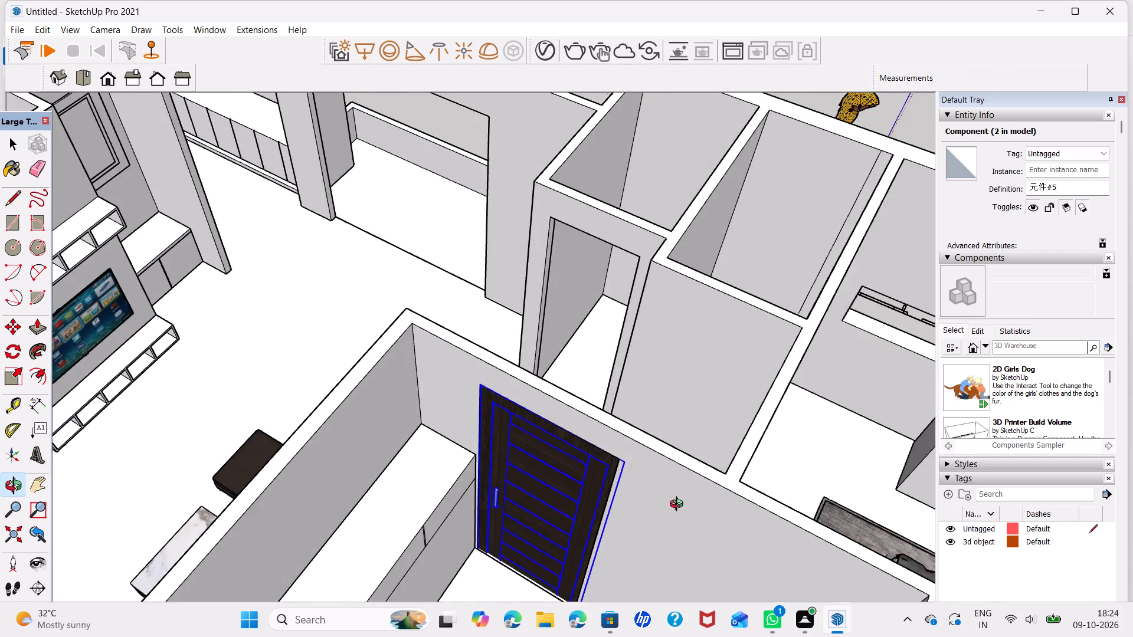
middle_click_drag(679, 505, 760, 465)
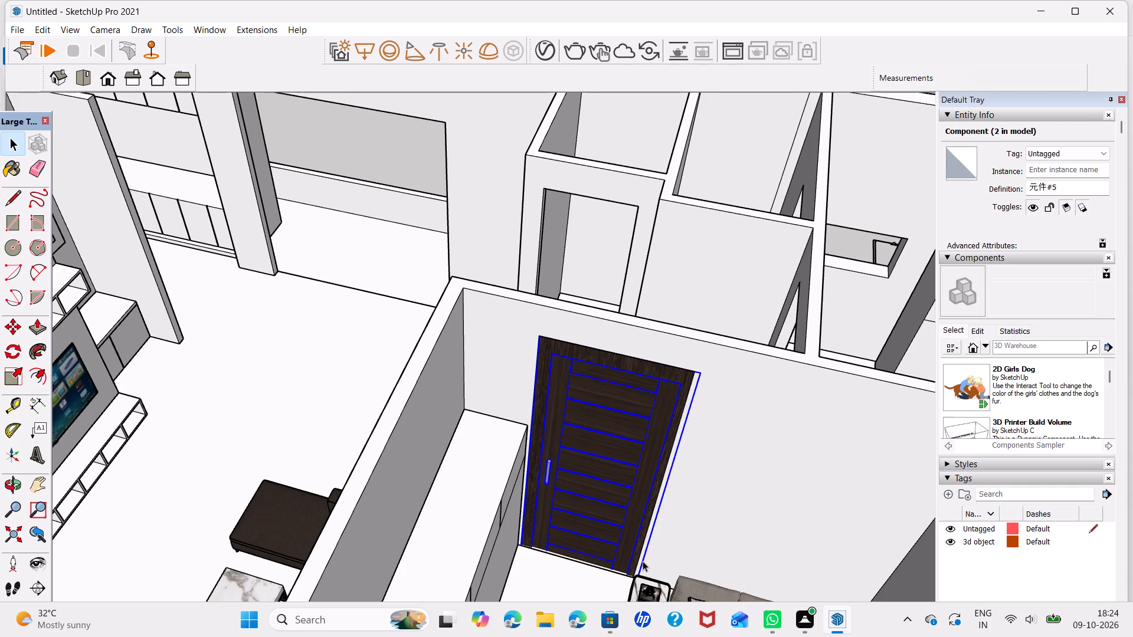
scroll(643, 561, "up", 2)
scroll(711, 453, "up", 1)
middle_click_drag(716, 451, 241, 566)
scroll(302, 541, "up", 5)
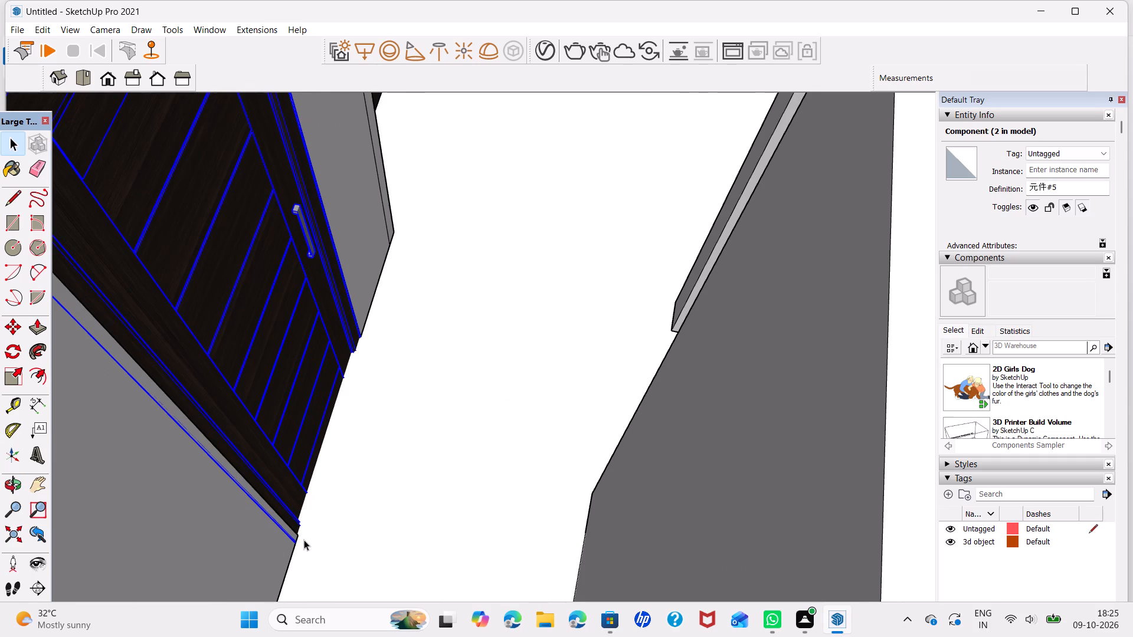
key("m")
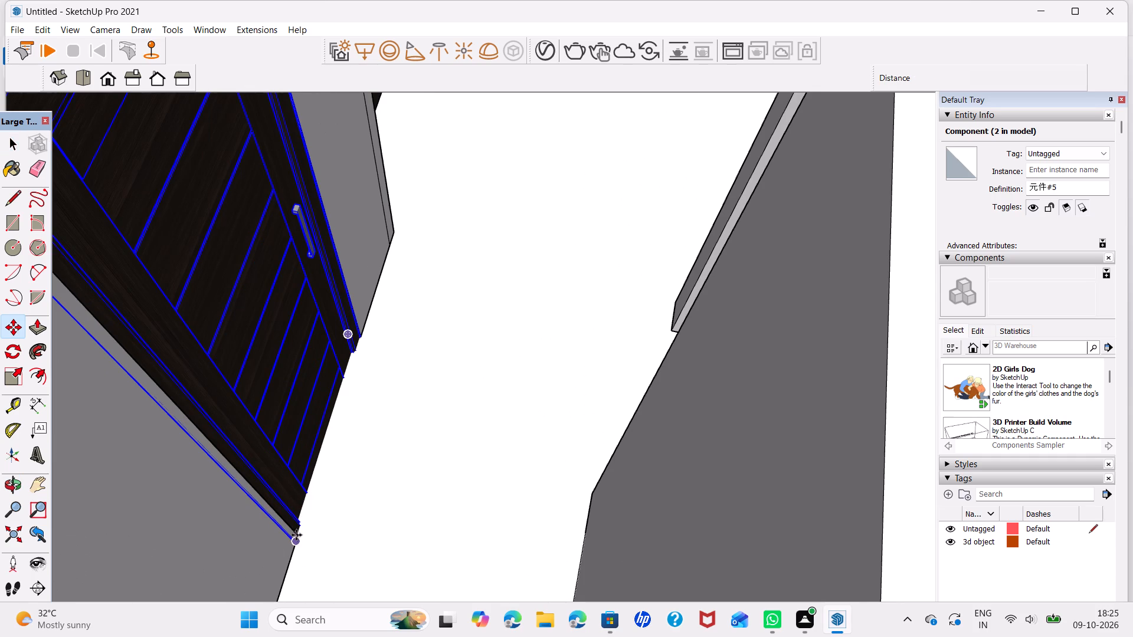
left_click(359, 336)
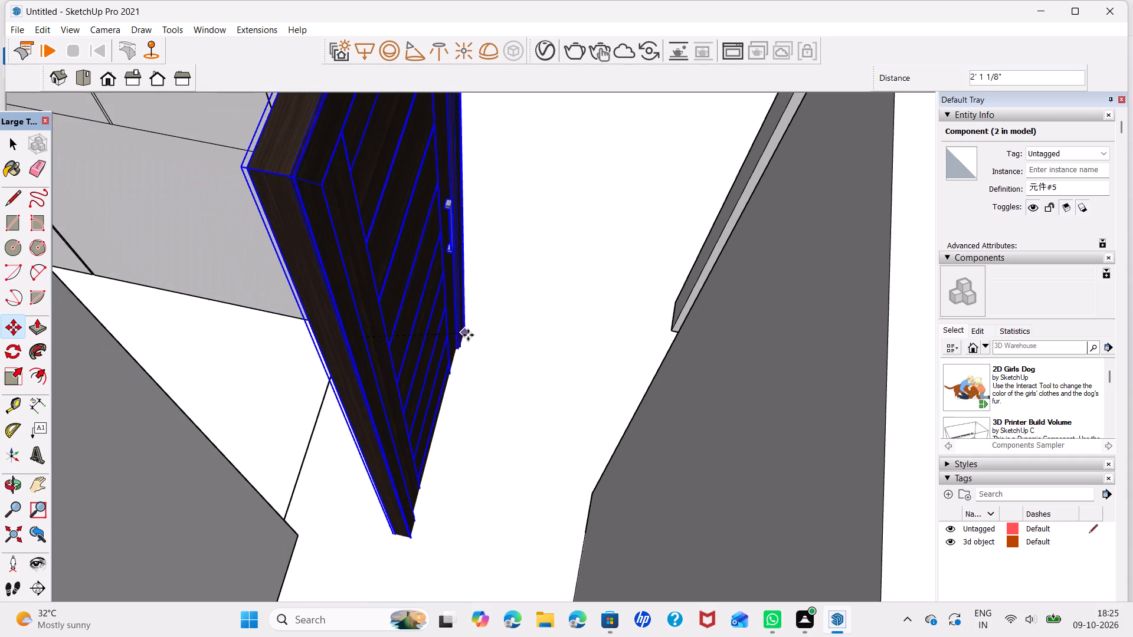
middle_click_drag(571, 352, 748, 366)
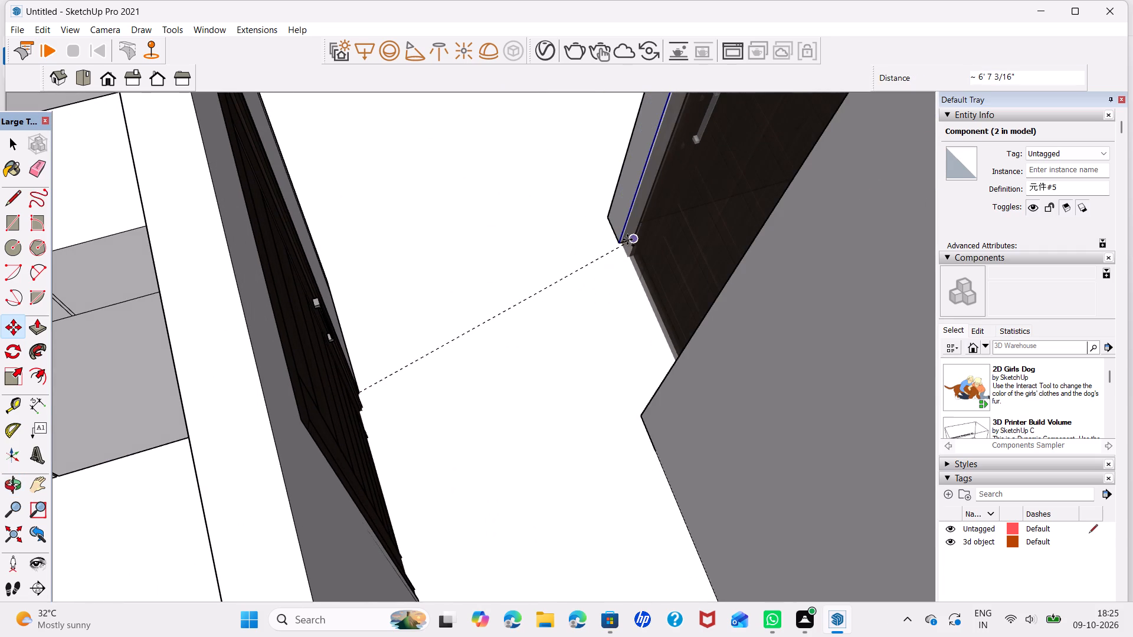
left_click(628, 239)
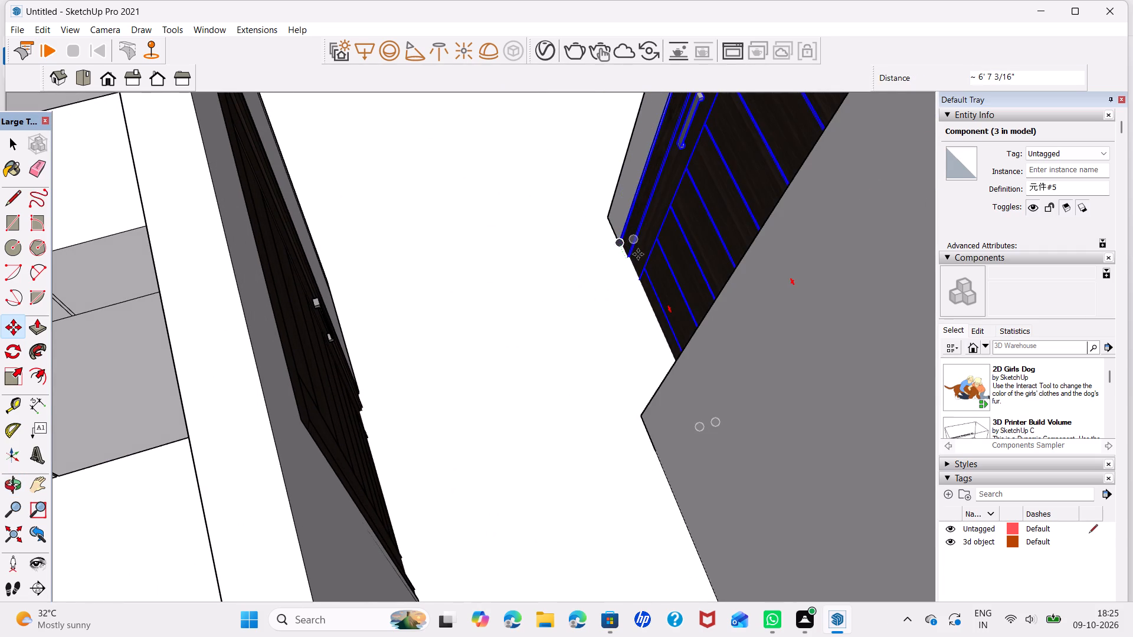
key("space")
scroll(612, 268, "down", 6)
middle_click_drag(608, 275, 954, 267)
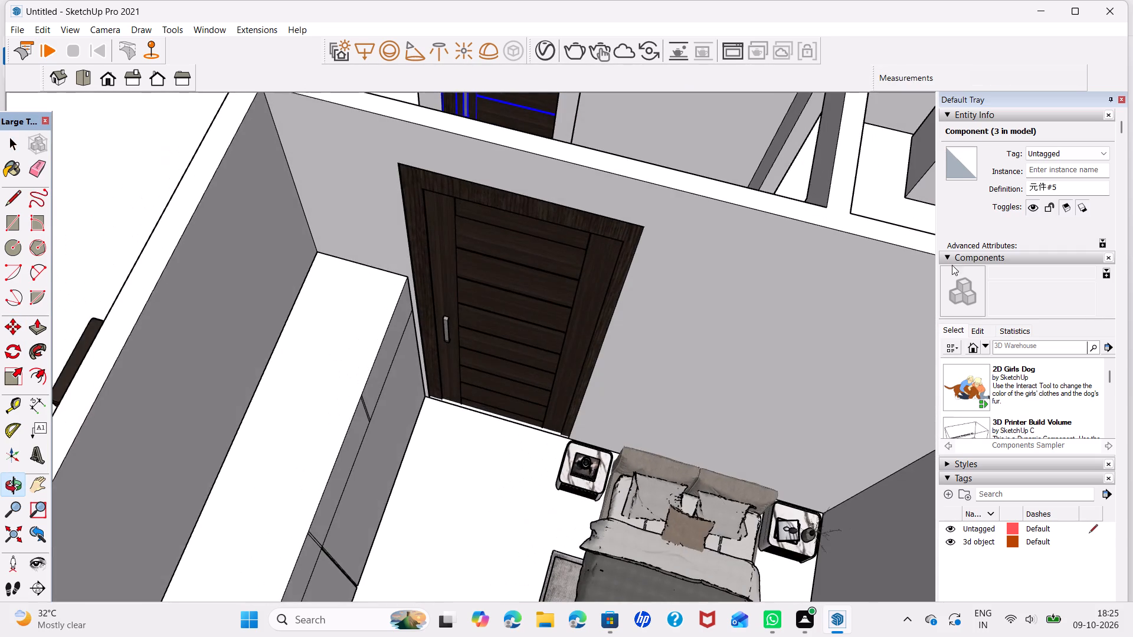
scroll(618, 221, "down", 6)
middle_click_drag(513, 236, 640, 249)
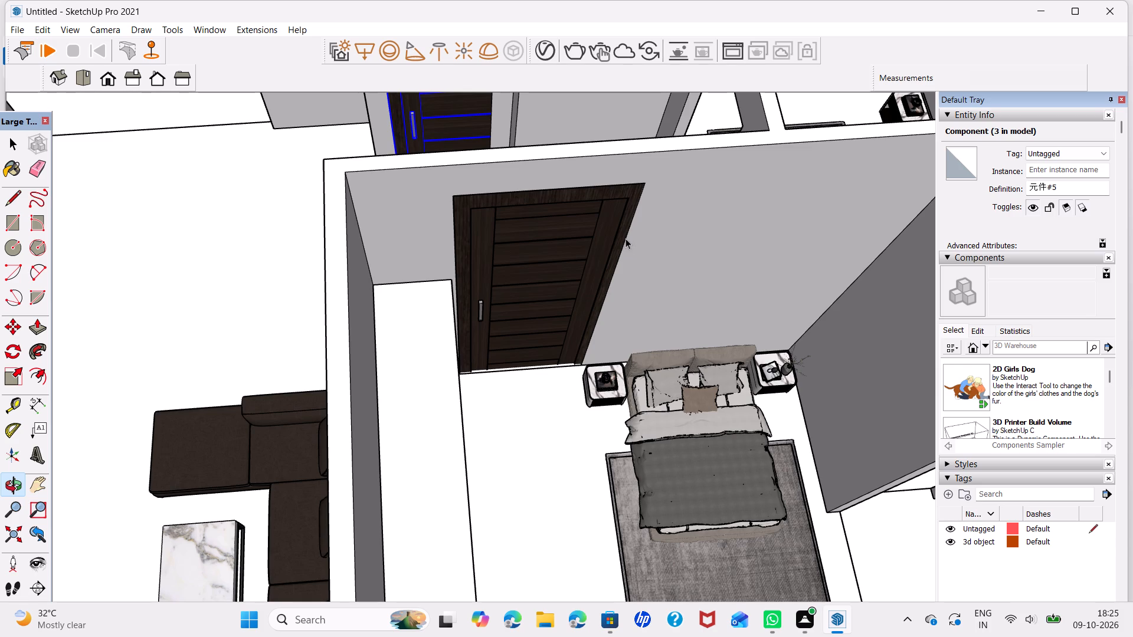
Scale the copied door across the passage by about 0.72 along the green axis so its width fits the opening.
scroll(330, 211, "down", 3)
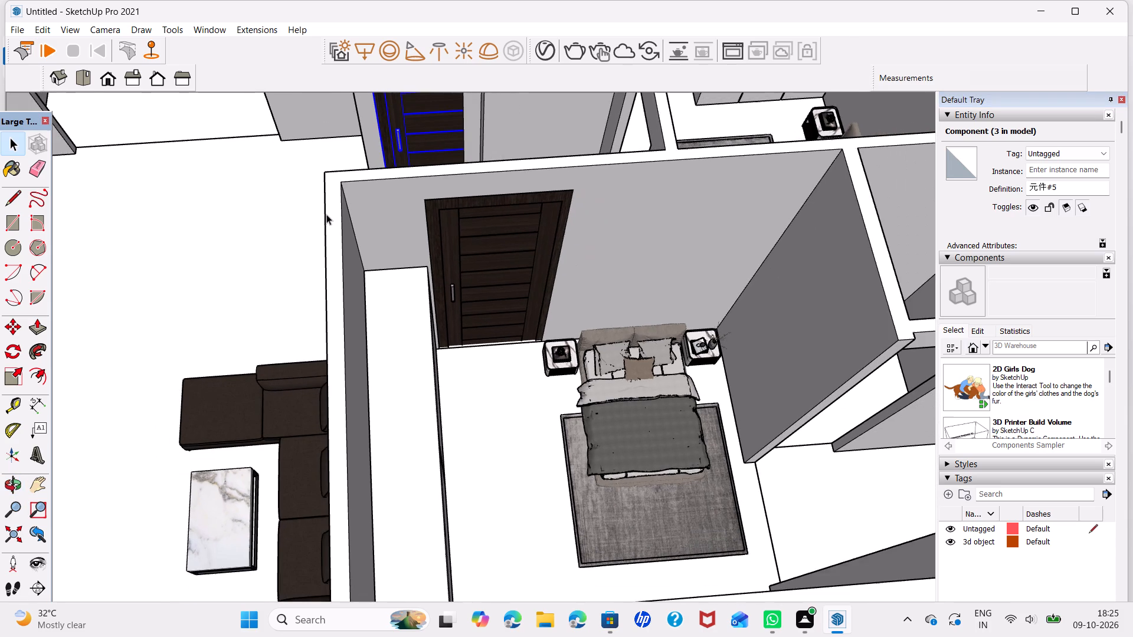
middle_click_drag(326, 214, 415, 380)
scroll(492, 360, "up", 5)
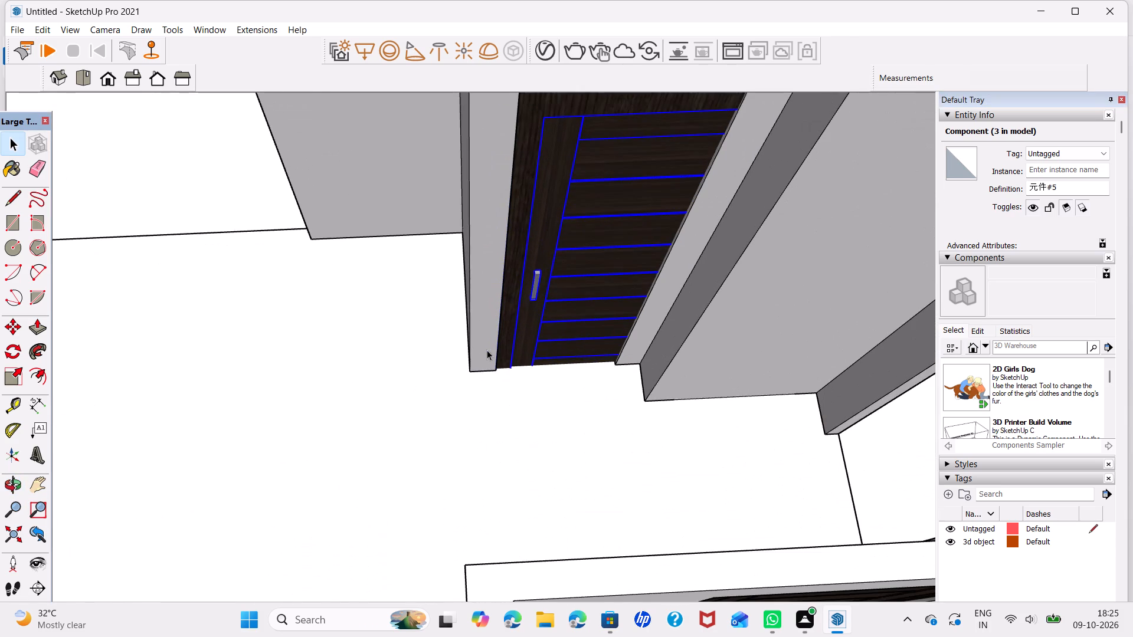
scroll(579, 342, "down", 4)
middle_click_drag(608, 318, 535, 328)
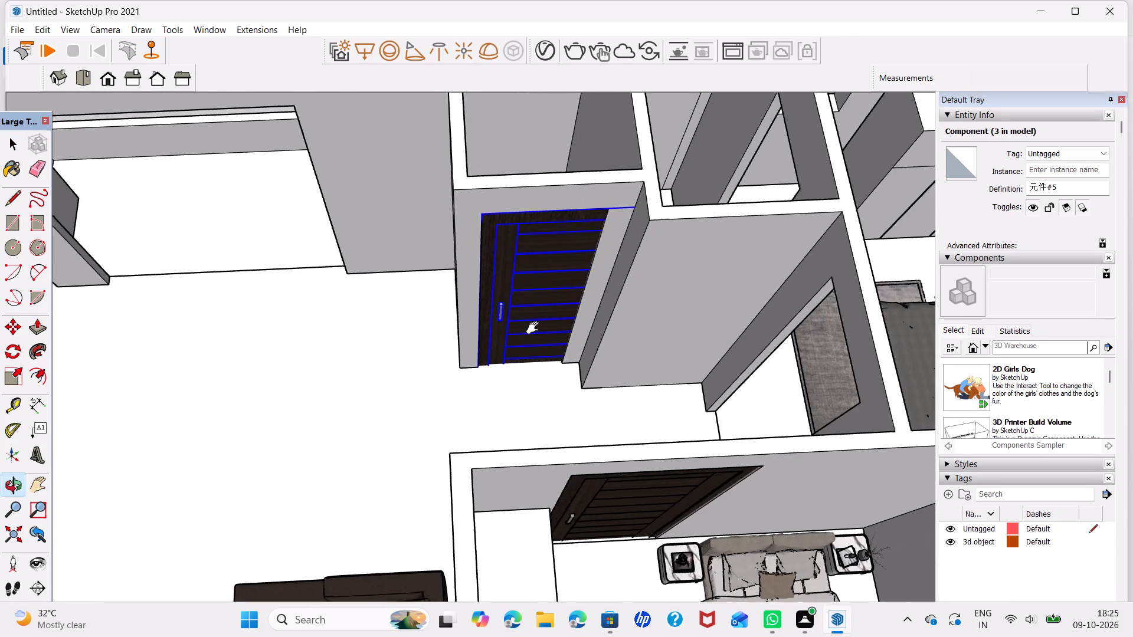
middle_click_drag(535, 328, 336, 363)
scroll(351, 274, "up", 4)
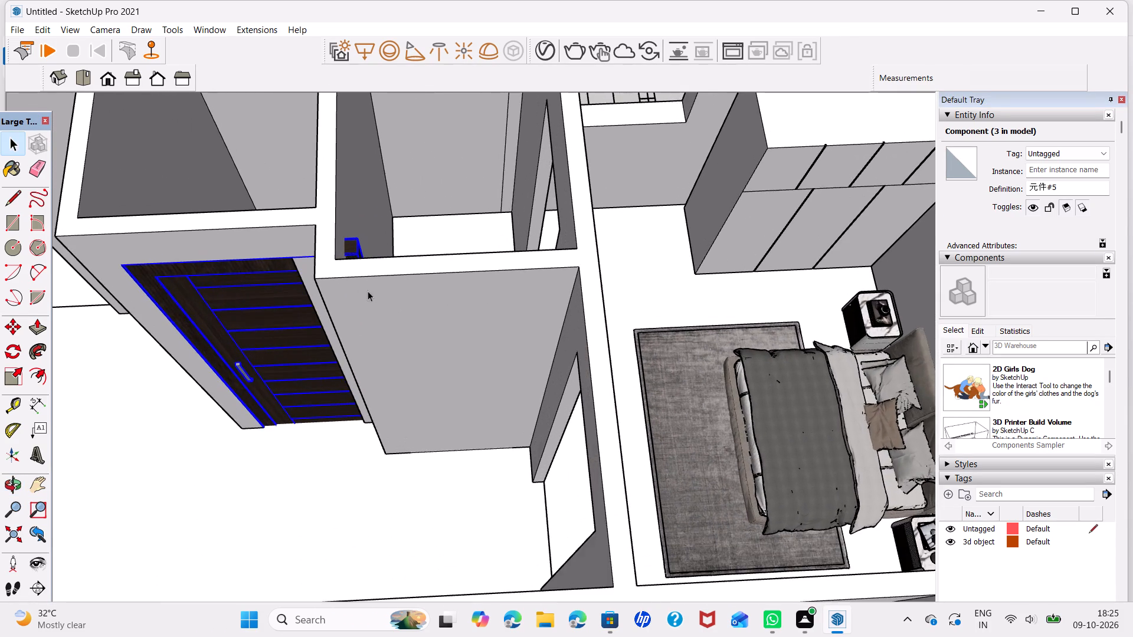
middle_click_drag(385, 277, 395, 367)
key("s")
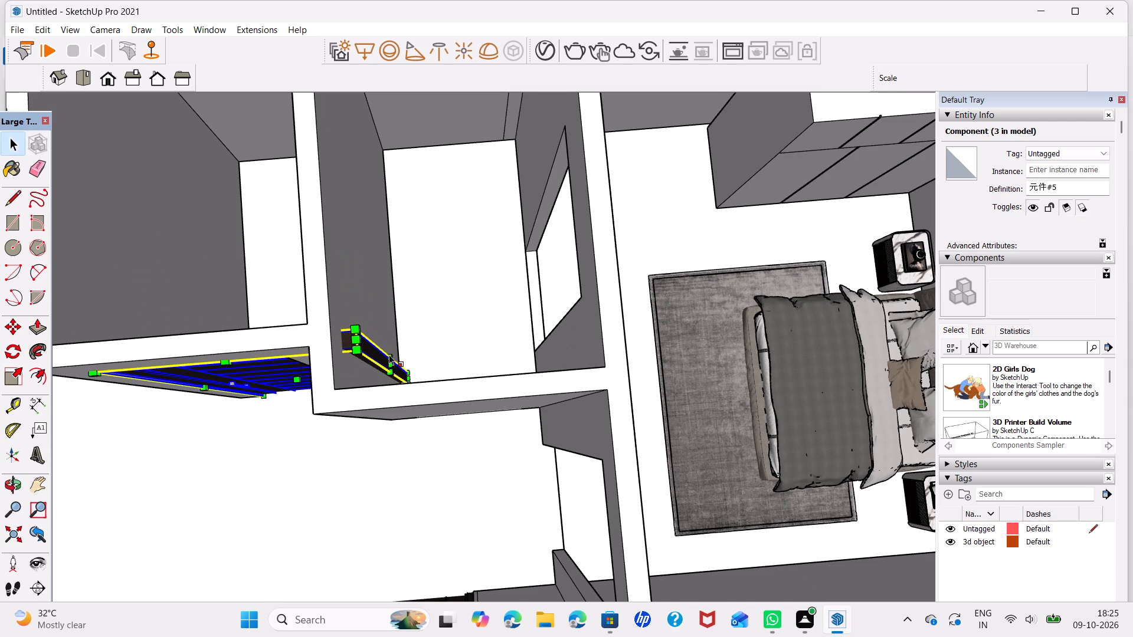
left_click(395, 363)
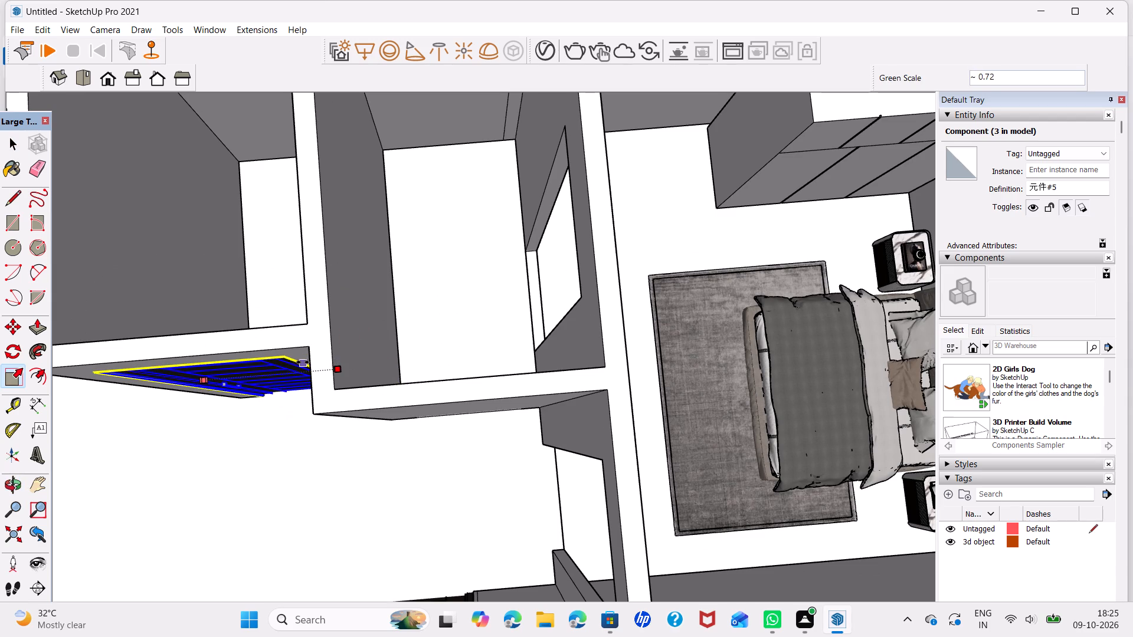
left_click(292, 363)
key("space")
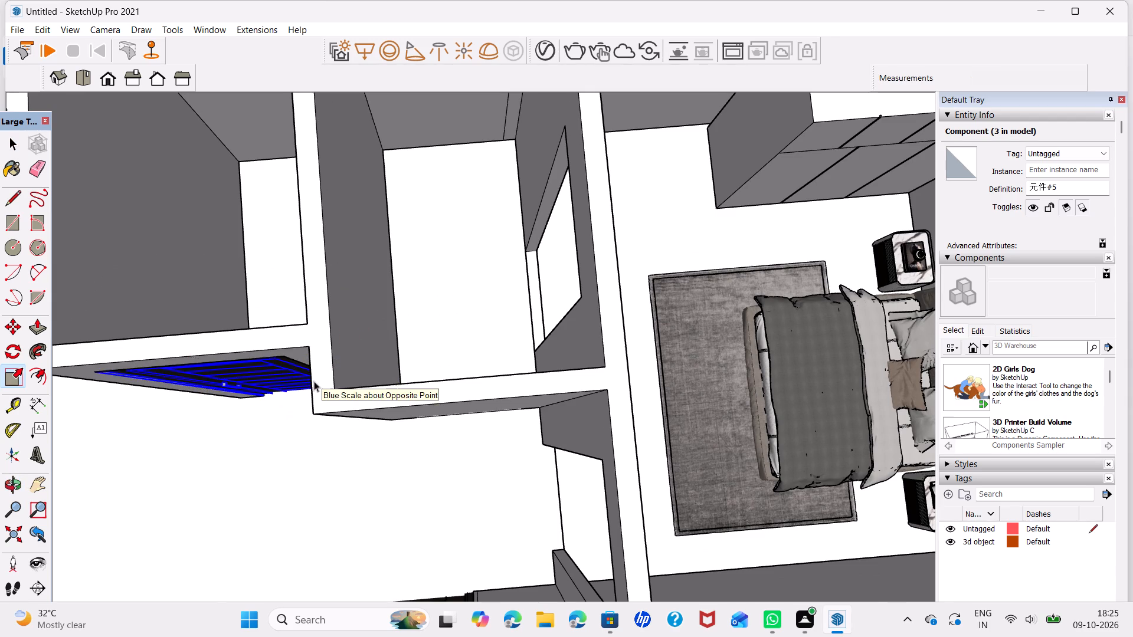
Copy the resized door by its bottom corner out onto the passage floor, about 5' towards the end bedroom.
scroll(314, 381, "down", 4)
middle_click_drag(309, 403, 631, 311)
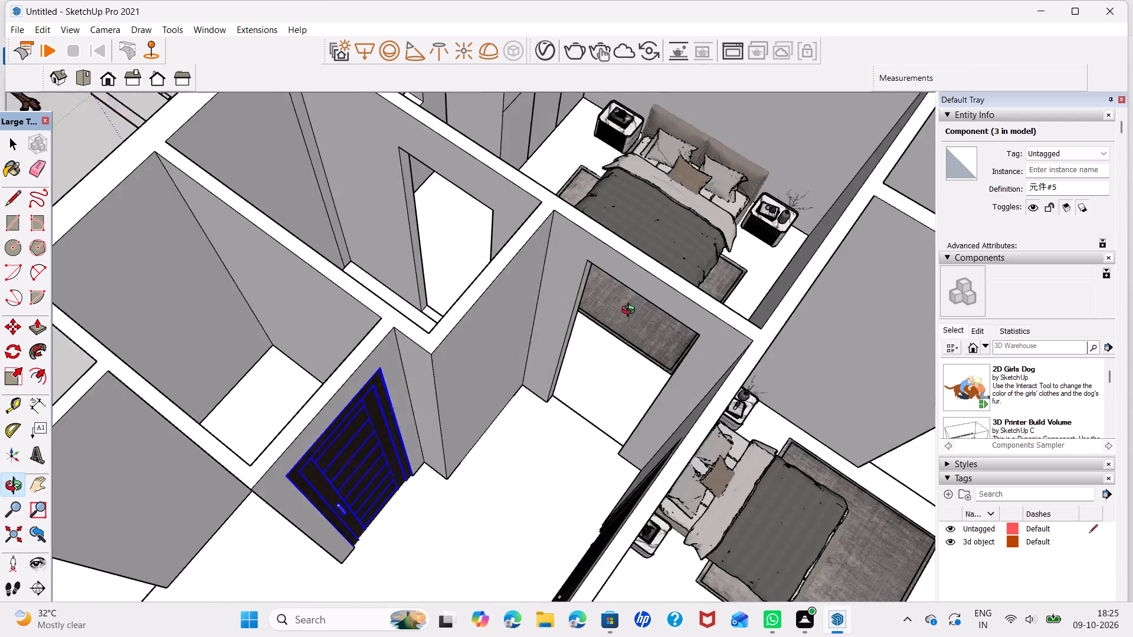
middle_click_drag(631, 311, 666, 291)
scroll(552, 355, "down", 4)
middle_click_drag(559, 393, 700, 404)
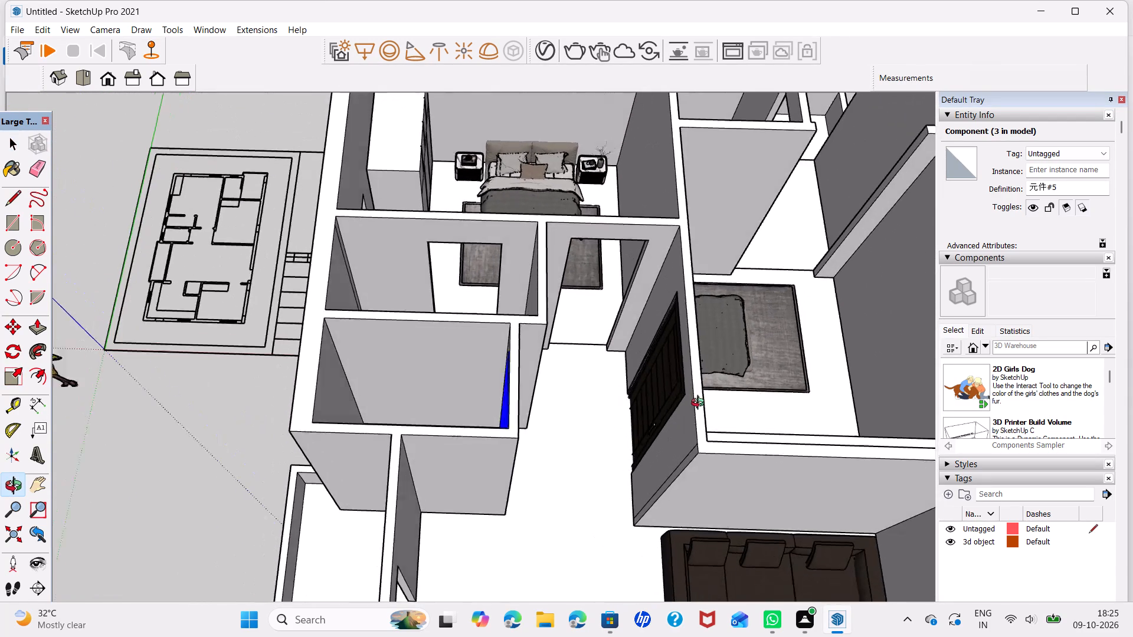
middle_click_drag(700, 404, 690, 407)
scroll(505, 437, "up", 5)
middle_click_drag(505, 428, 428, 395)
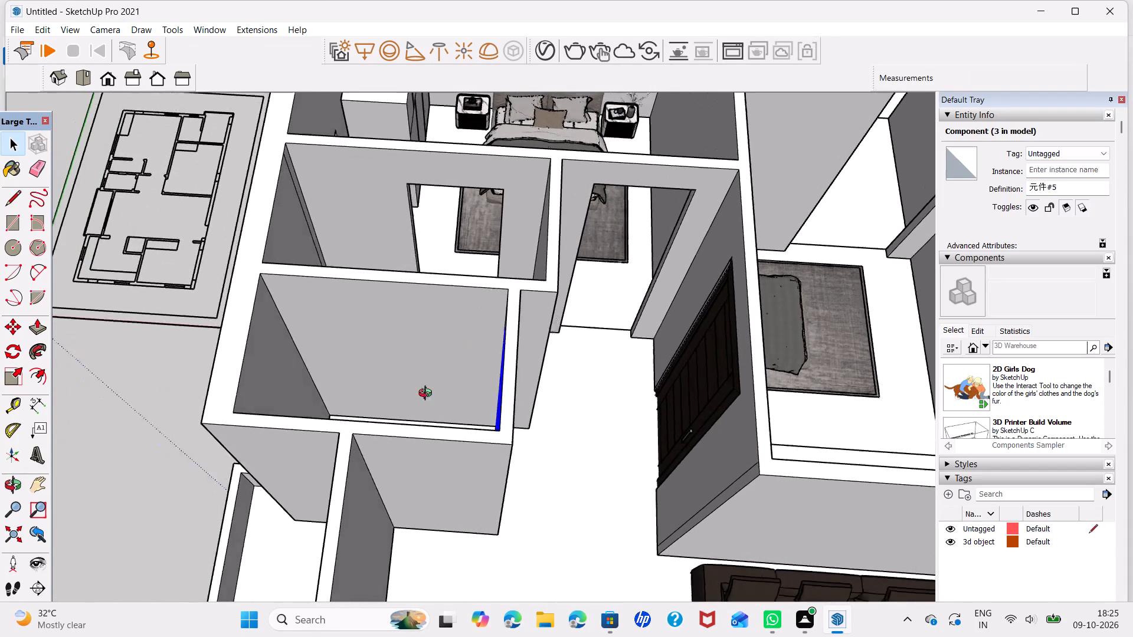
middle_click_drag(428, 395, 384, 309)
scroll(441, 501, "up", 7)
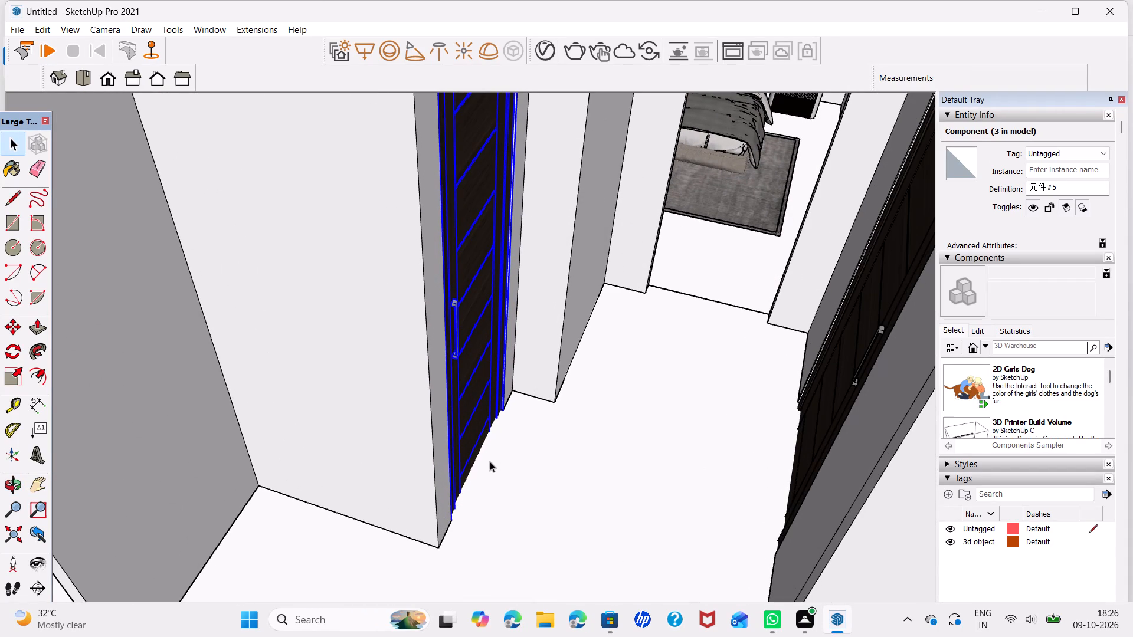
key("m")
left_click(504, 411)
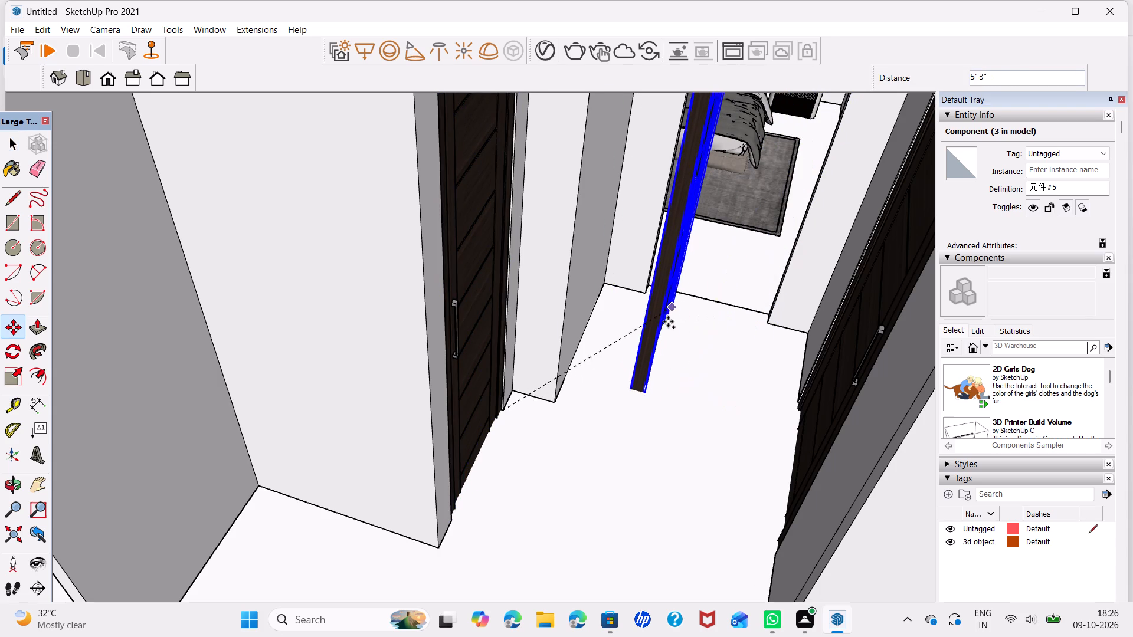
left_click(657, 336)
key("space")
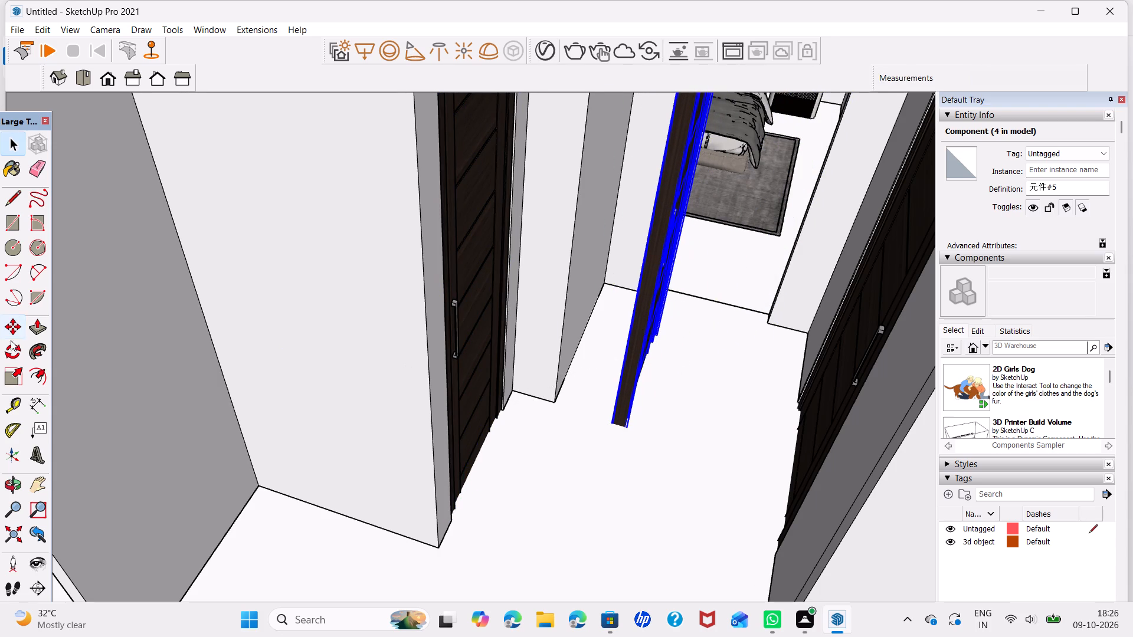
Rotate the door copy in the passage 90 degrees about the vertical axis to face the end bedroom's opening.
left_click(11, 352)
left_click(674, 388)
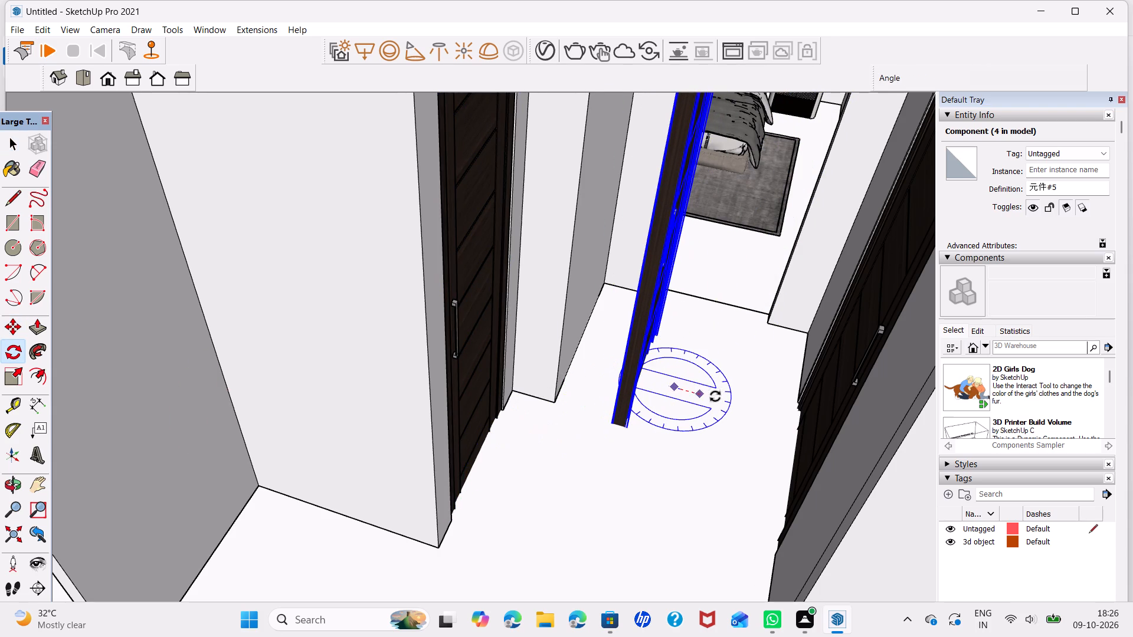
left_click(733, 400)
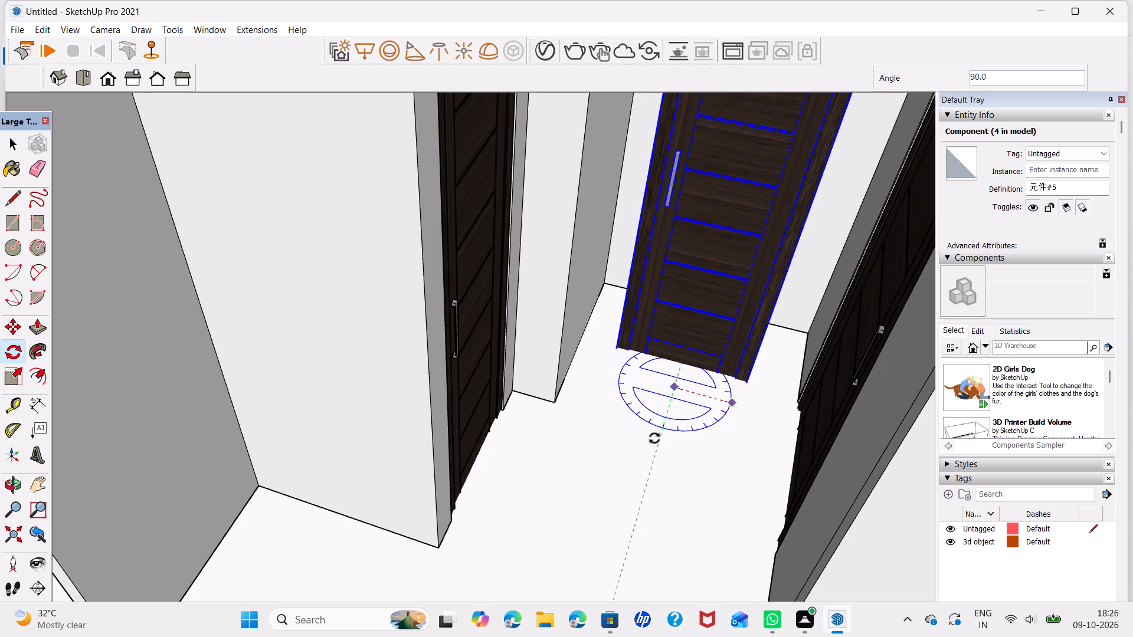
left_click(656, 441)
key("space")
Move the rotated door by its bottom corner about 2' 2 1/4" to the bottom corner of the opening at the passage's end.
key("m")
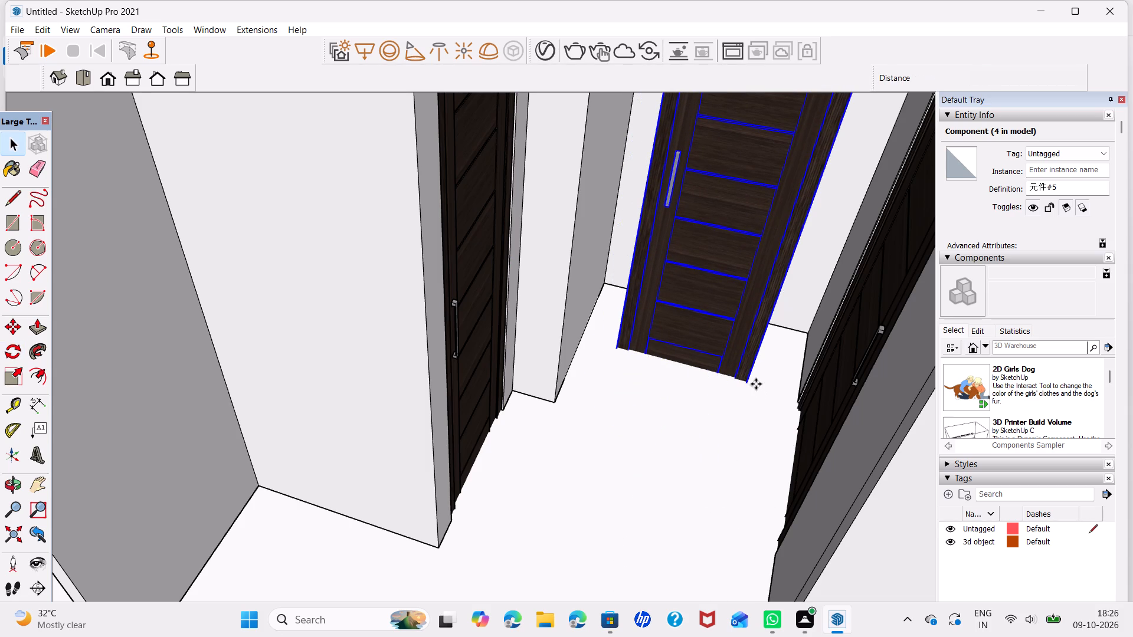
left_click(749, 382)
left_click(768, 325)
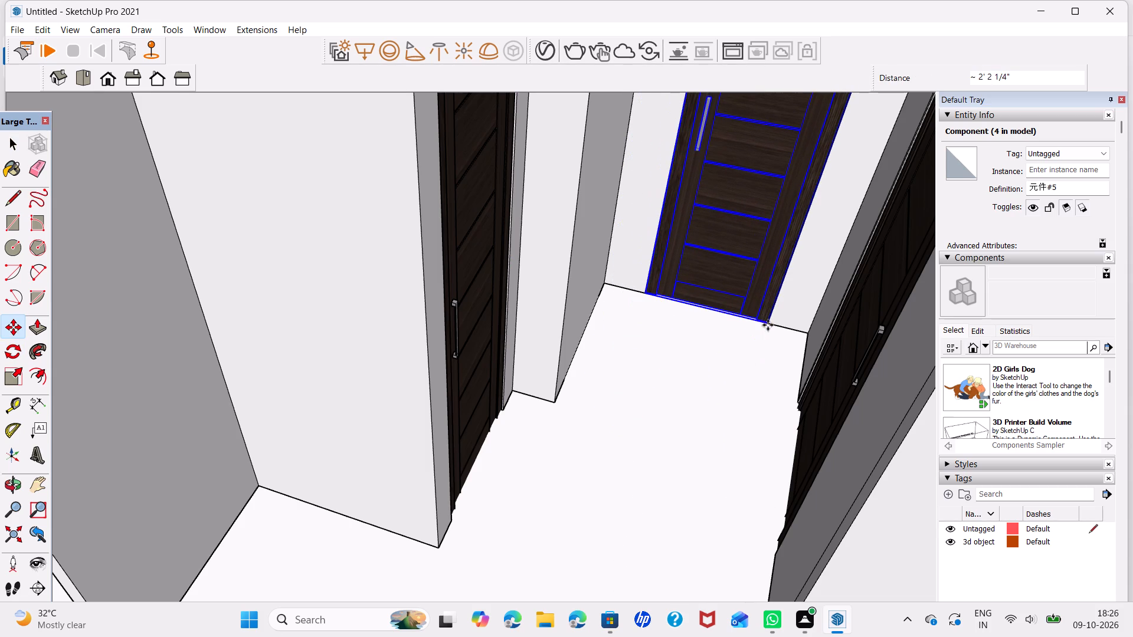
key("space")
Copy the end bedroom's door by its bottom corner to the neighbouring opening in the same wall, about 5' 9 3/16" away.
scroll(641, 301, "down", 6)
middle_click_drag(613, 304, 637, 323)
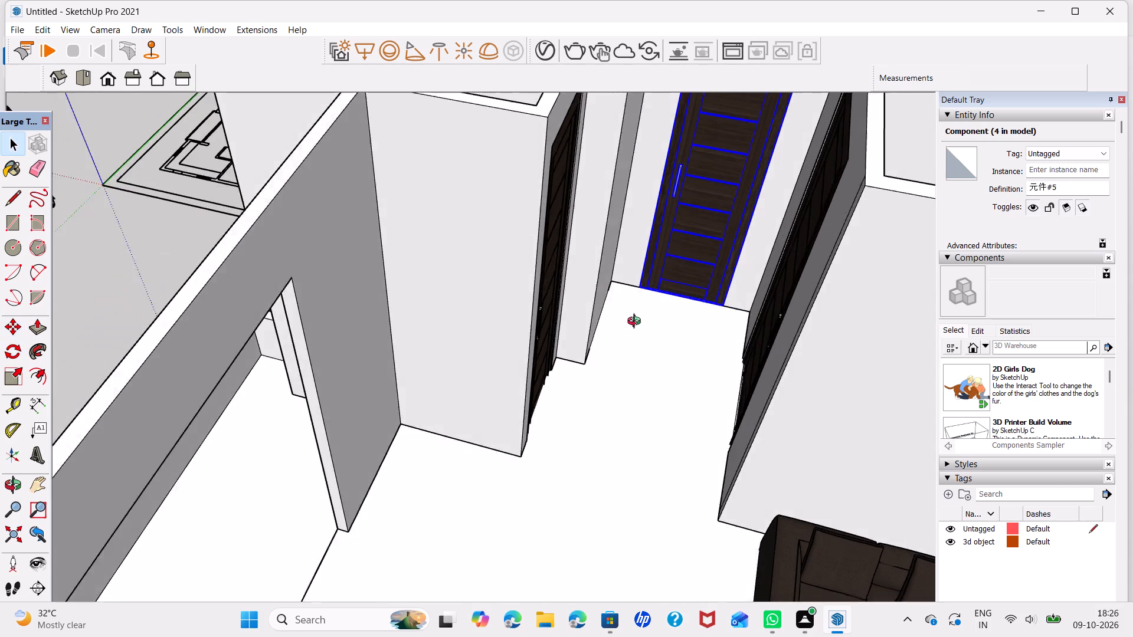
middle_click_drag(637, 323, 702, 332)
scroll(708, 264, "down", 4)
middle_click_drag(702, 255, 666, 395, "shift")
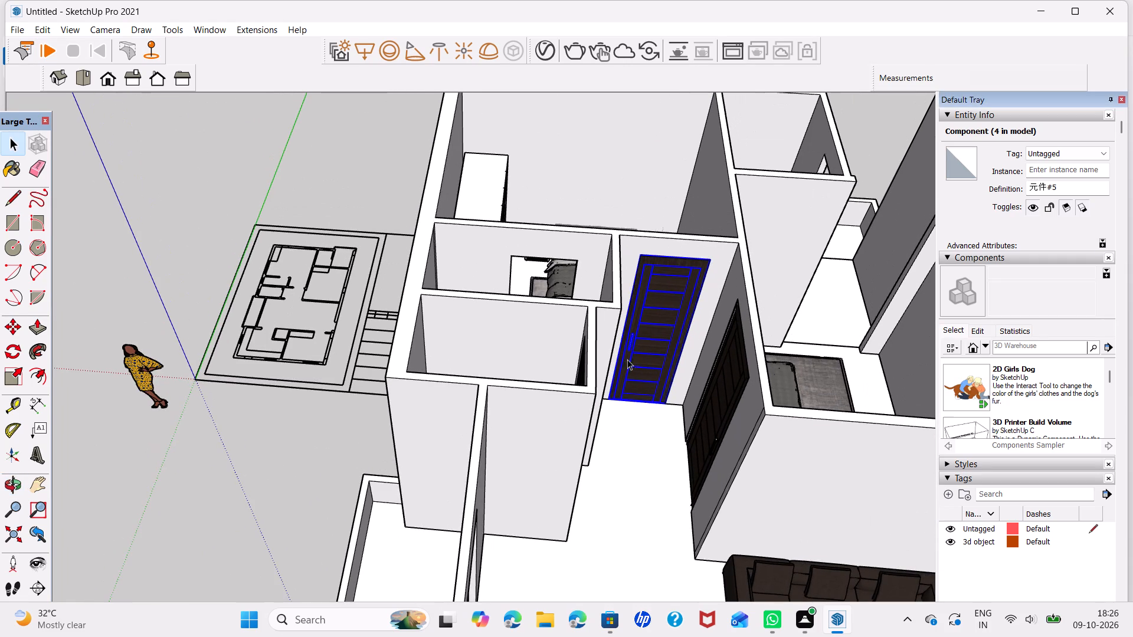
scroll(654, 359, "up", 7)
scroll(677, 434, "up", 2)
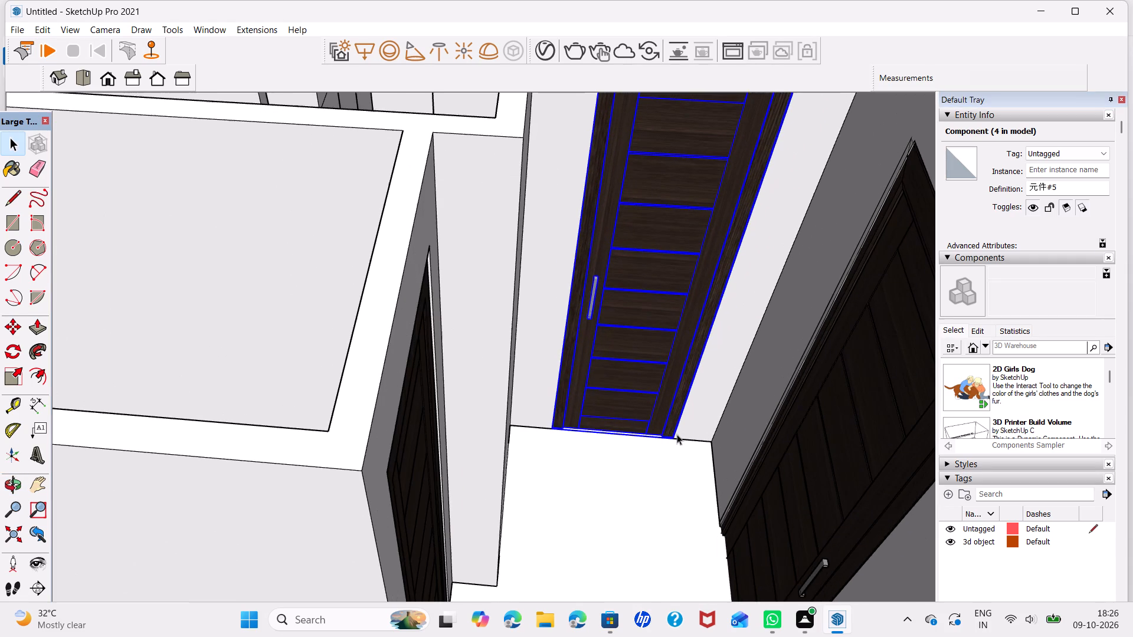
middle_click_drag(712, 375, 48, 372)
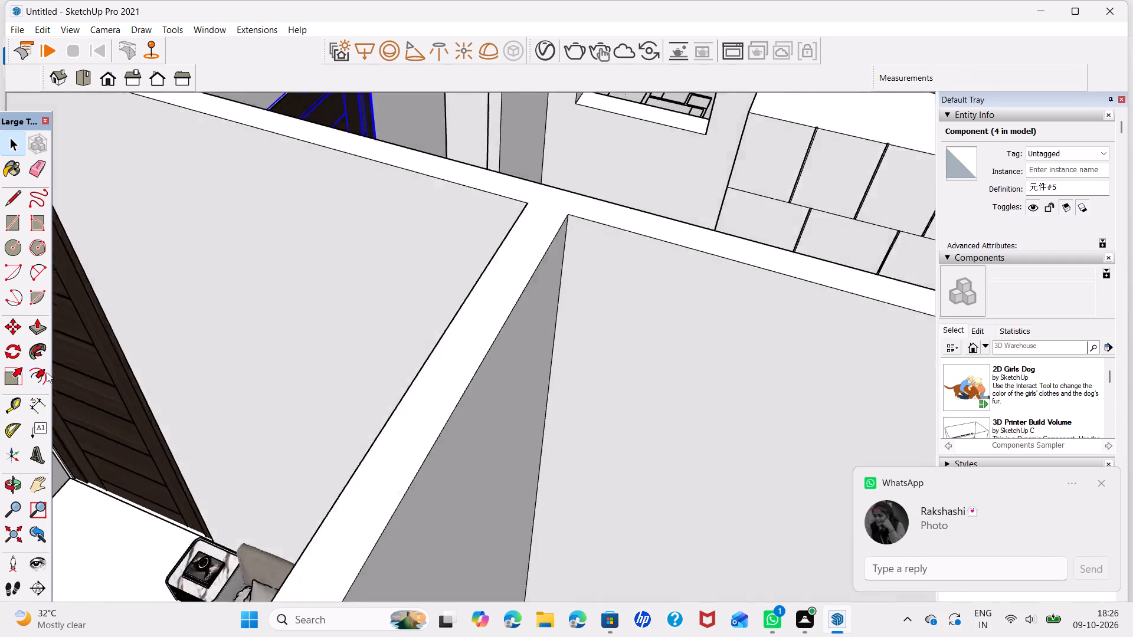
middle_click_drag(558, 291, 218, 398)
scroll(439, 398, "up", 1)
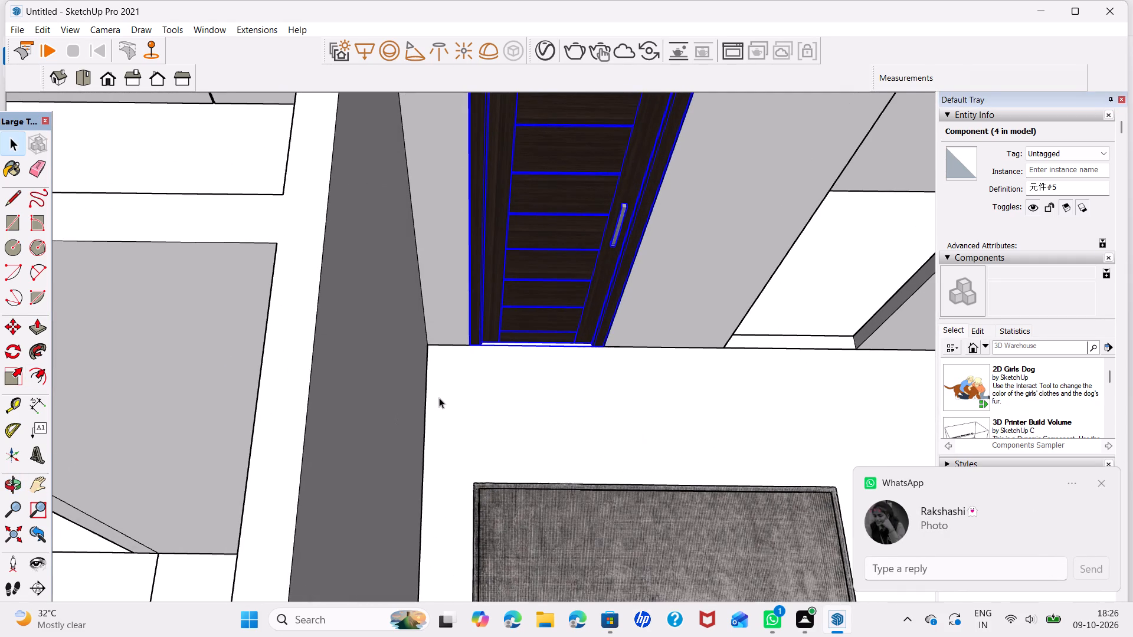
key("m")
left_click(470, 346)
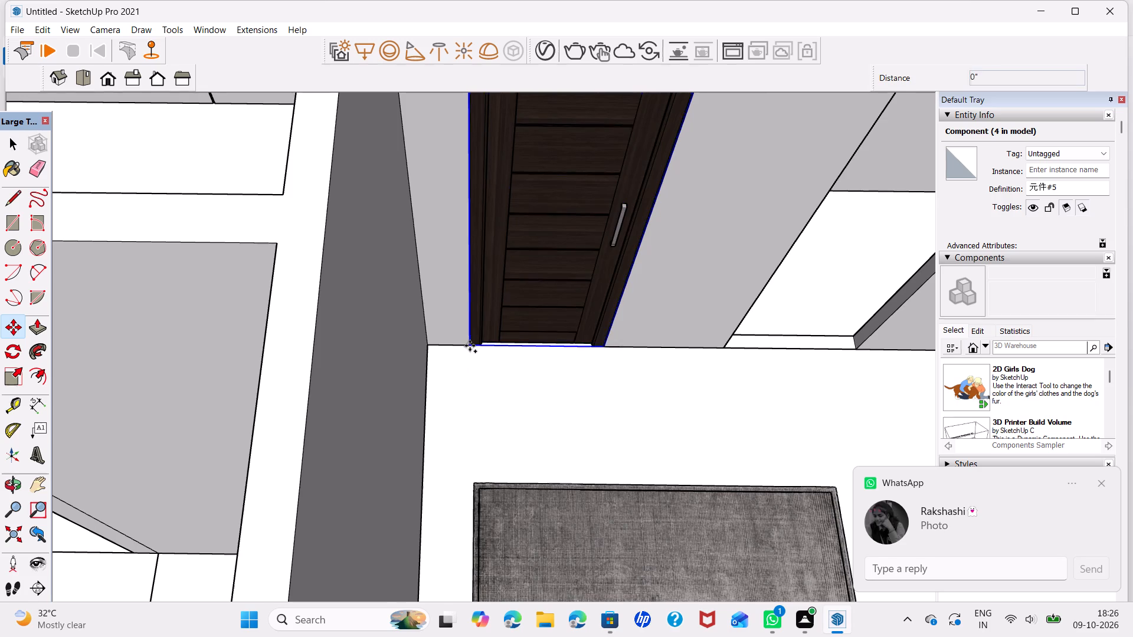
left_click(722, 347)
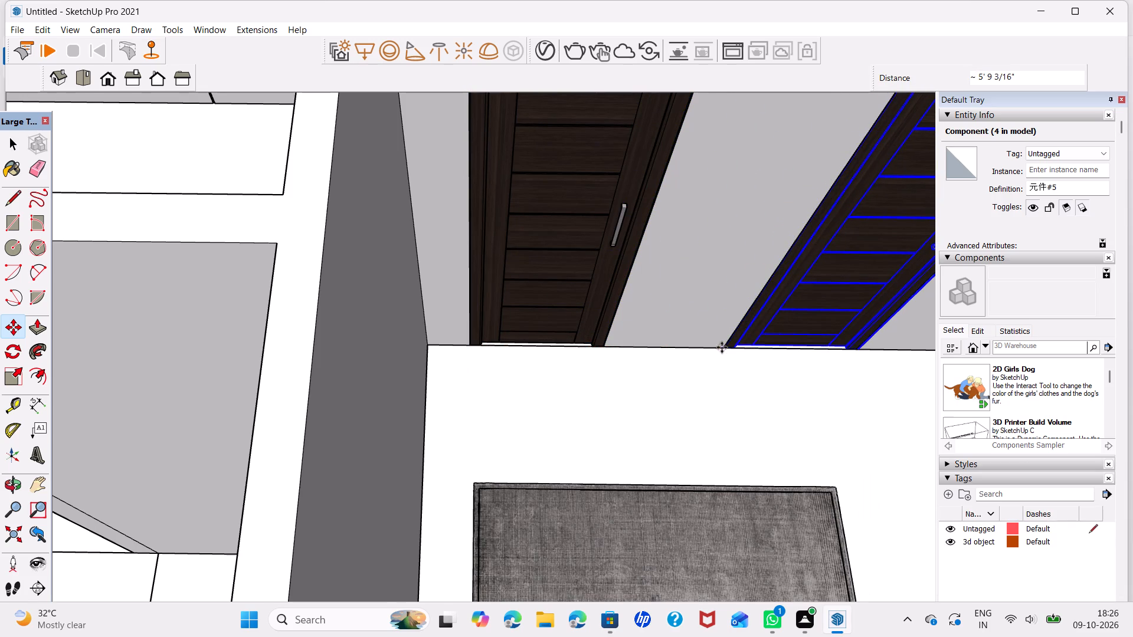
key("space")
Scale the newly copied door up to the top of the end bedroom's second opening.
scroll(729, 340, "down", 6)
middle_click_drag(804, 312, 595, 335)
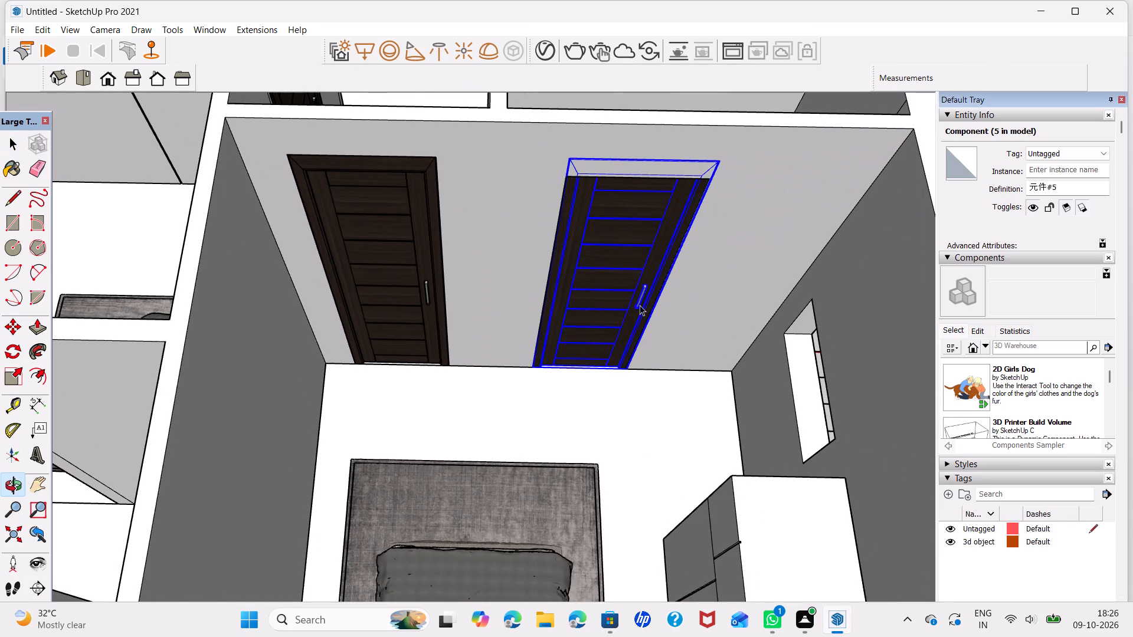
scroll(652, 290, "up", 4)
middle_click_drag(634, 324, 610, 340)
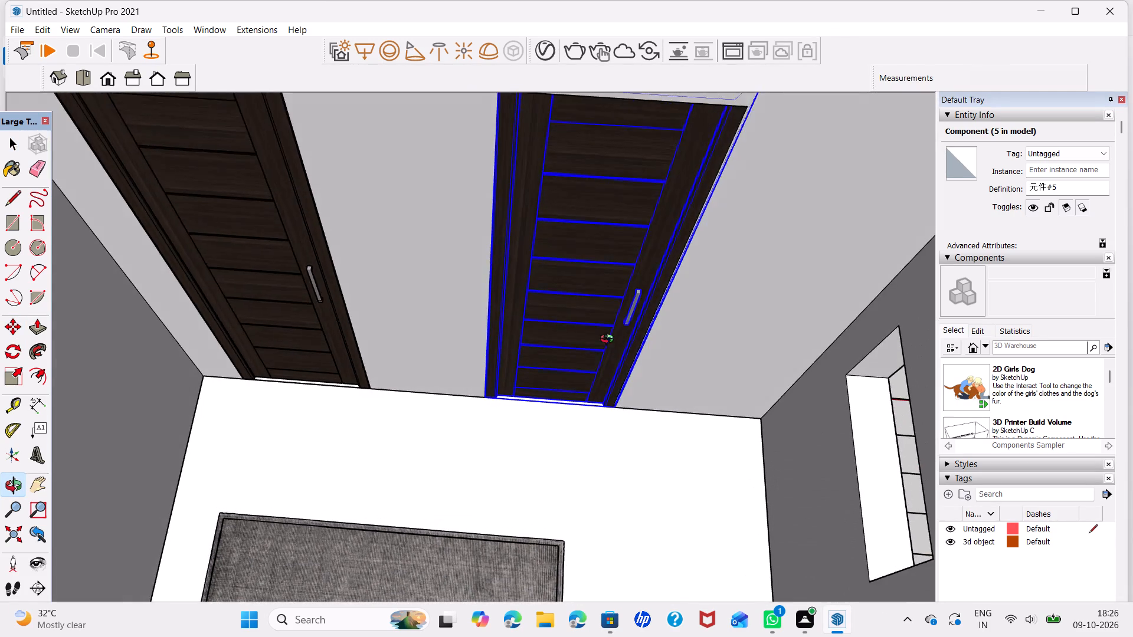
middle_click_drag(610, 340, 614, 359)
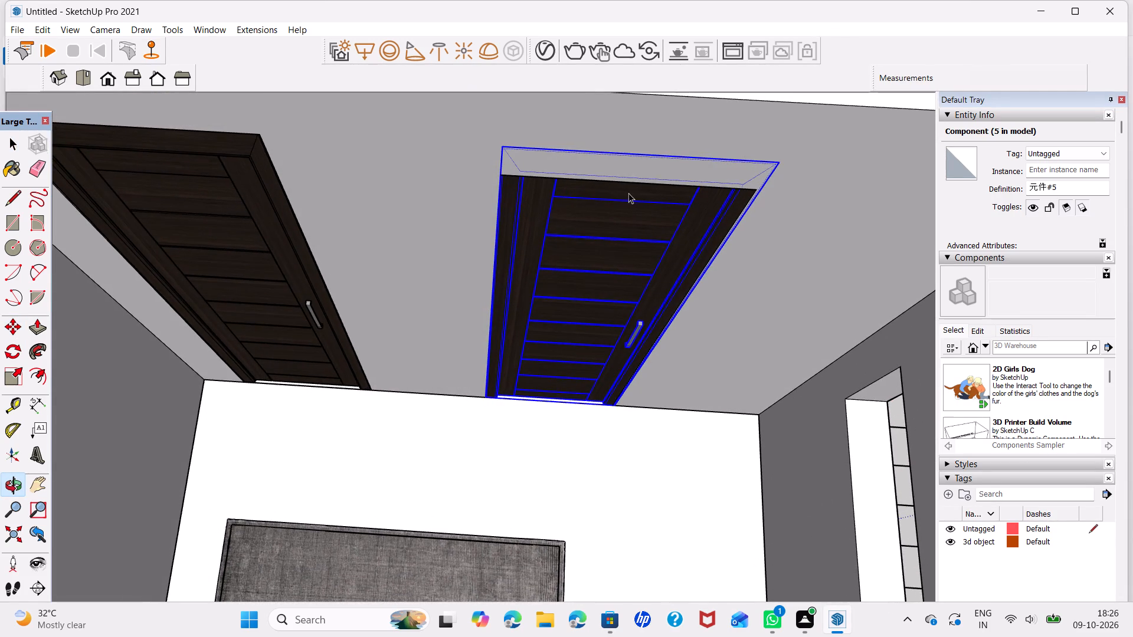
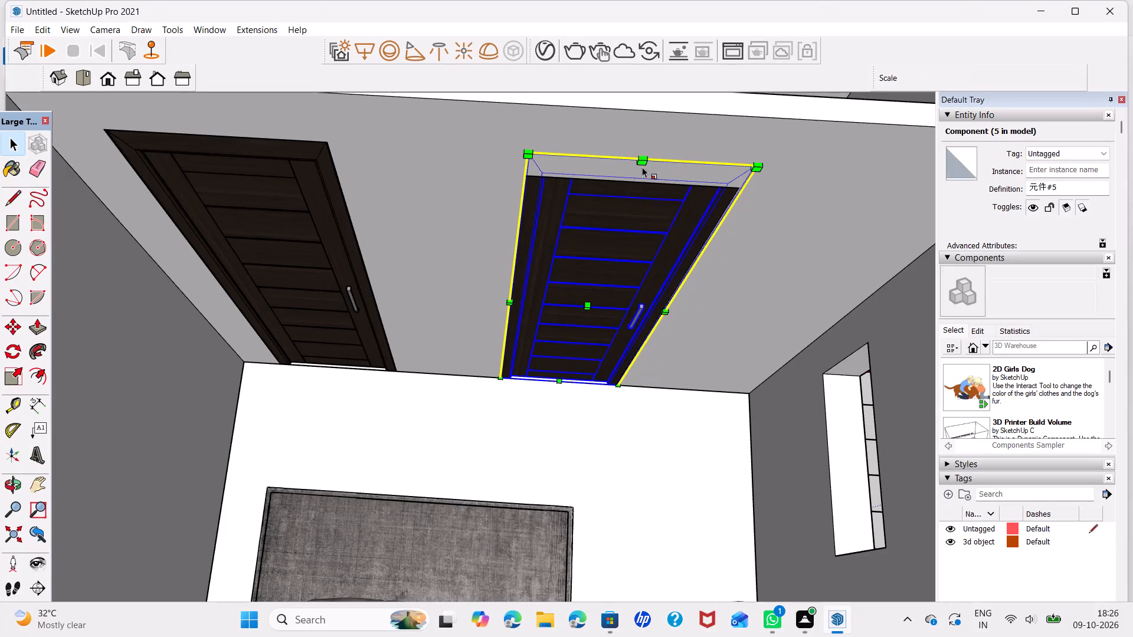
Scale the end bedroom's second door down vertically by about 0.94 to fit the top of its wall opening.
left_click(645, 146)
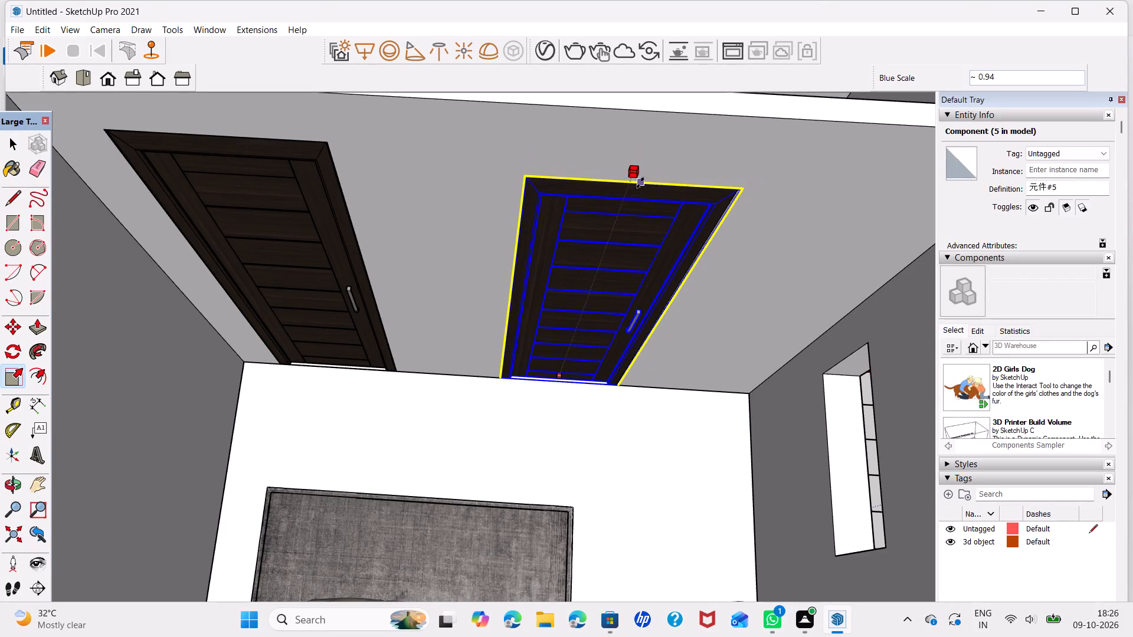
left_click(628, 186)
key("space")
scroll(577, 256, "down", 6)
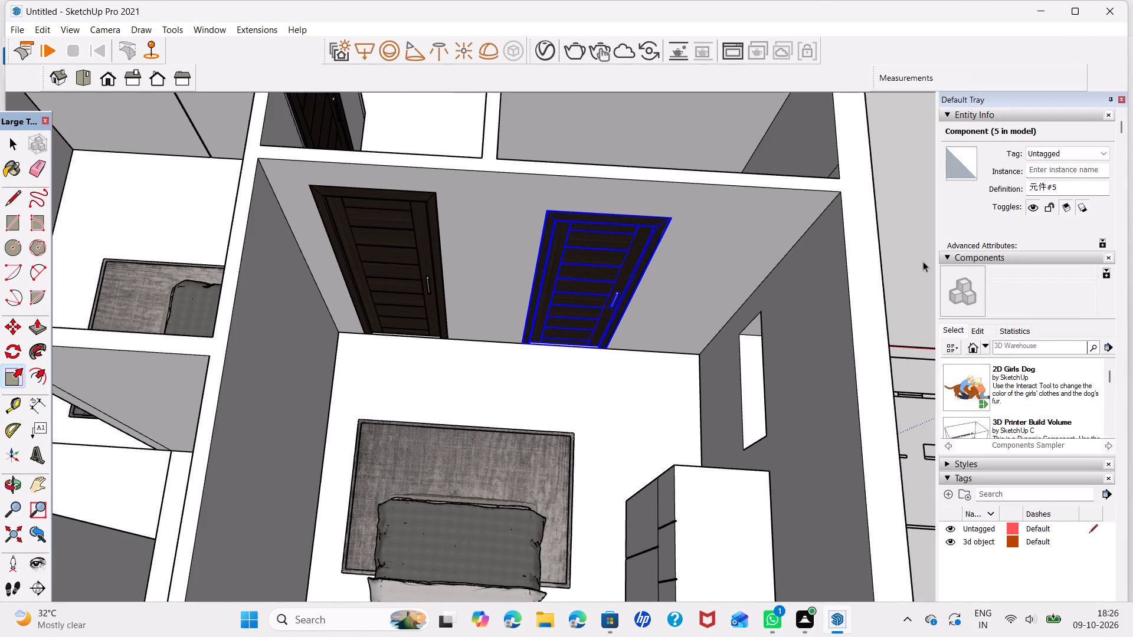
left_click(921, 254)
Select the door beside the bed in the neighbouring bedroom with the grey rug.
scroll(512, 306, "down", 6)
middle_click_drag(448, 323, 873, 251)
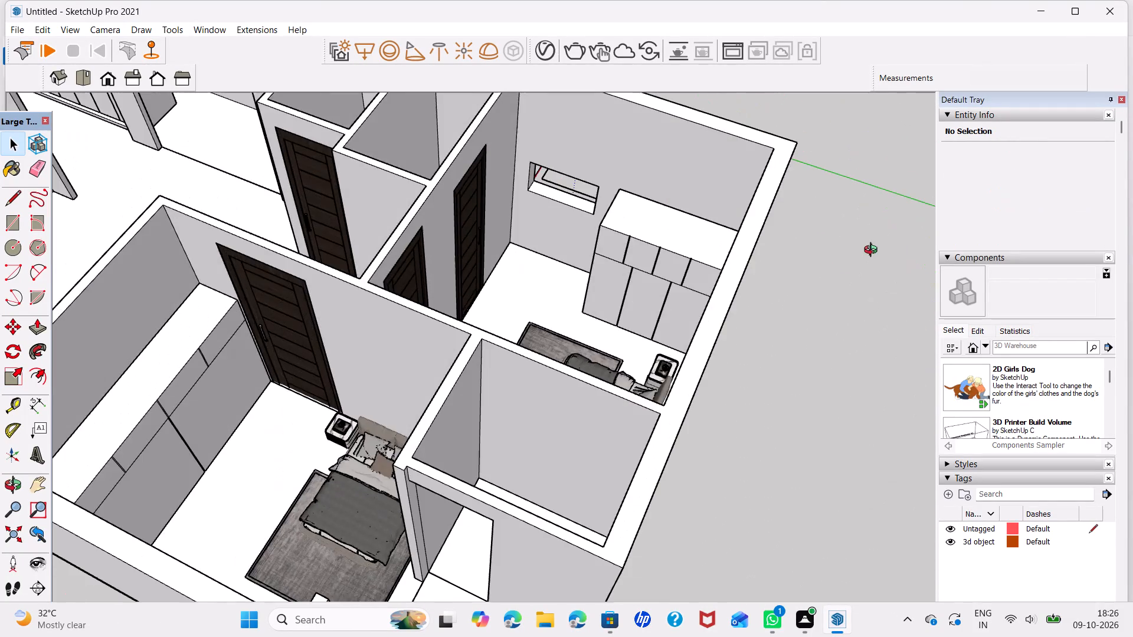
middle_click_drag(873, 251, 873, 251)
scroll(414, 402, "down", 4)
middle_click_drag(392, 430, 604, 412)
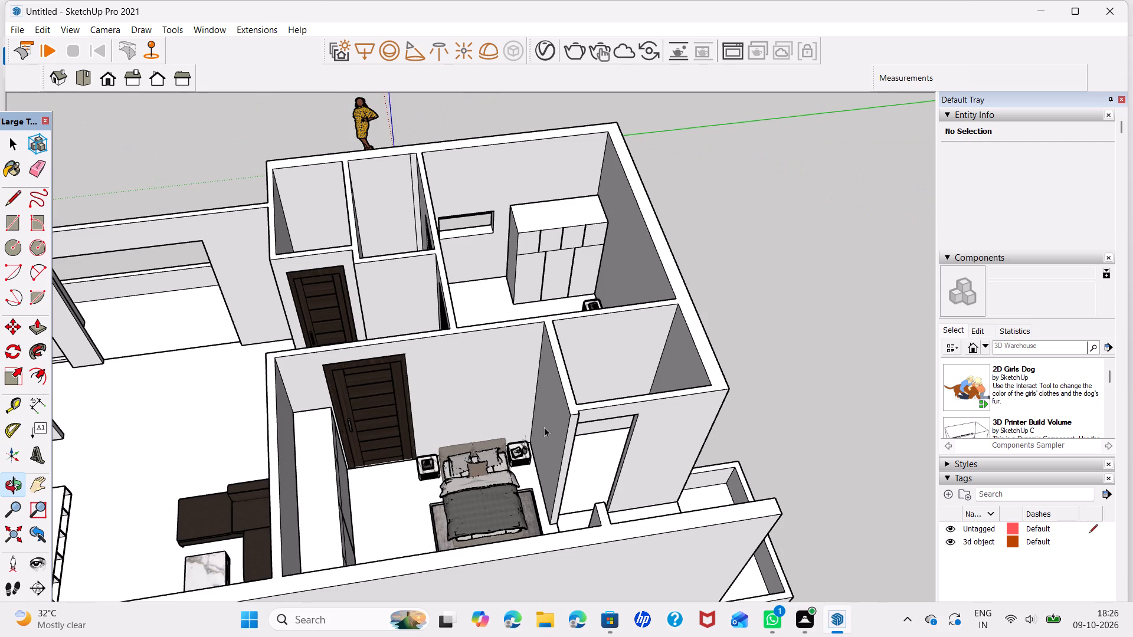
left_click(396, 452)
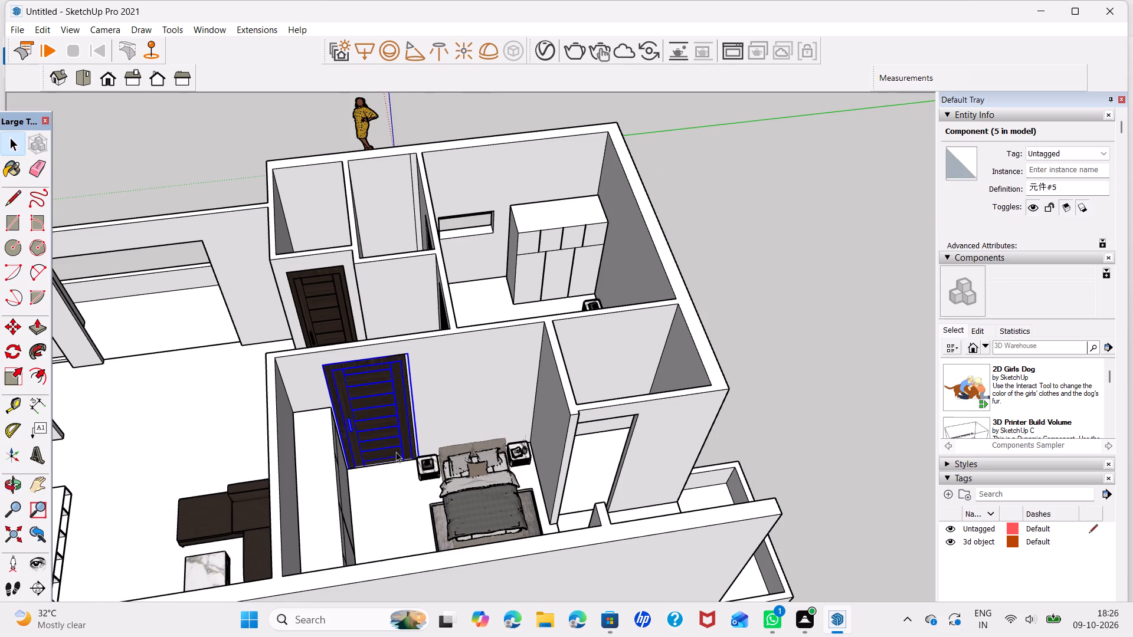
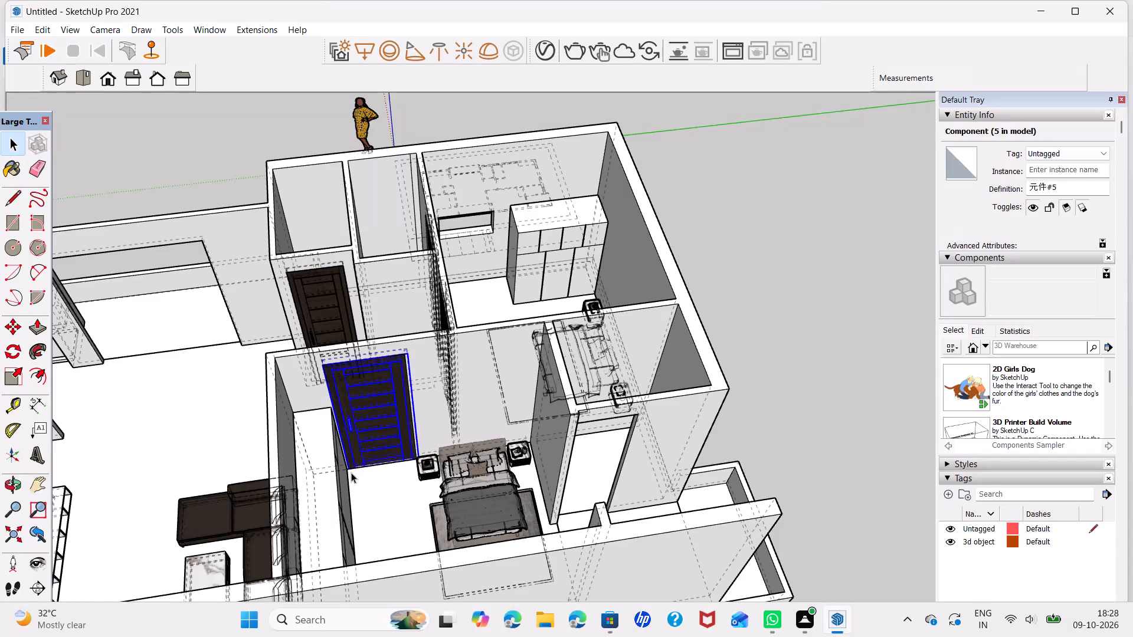
Copy the grey-rug bedroom's door about 12' 10 3/4" to the wall opening of the small adjoining room.
key("k")
scroll(353, 468, "up", 5)
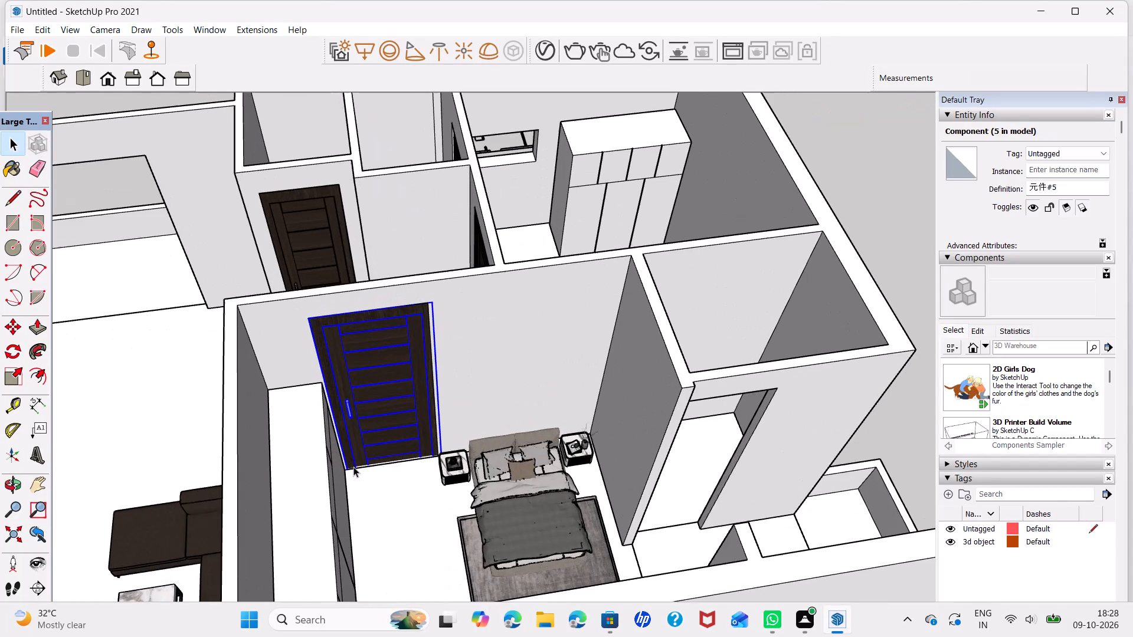
key("m")
left_click(344, 470)
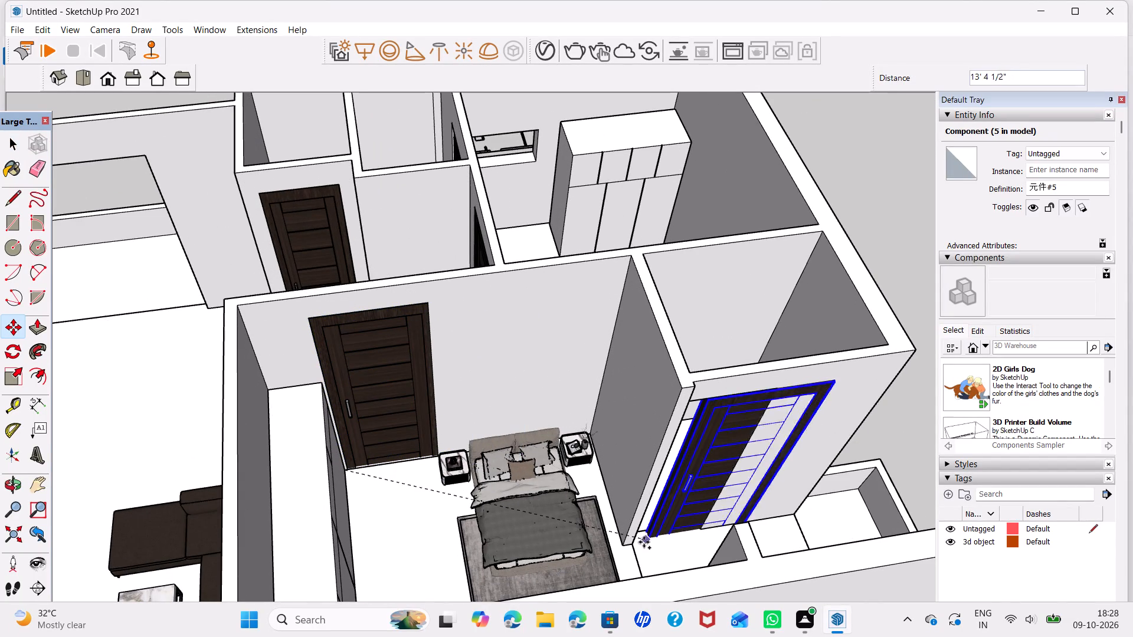
left_click(634, 549)
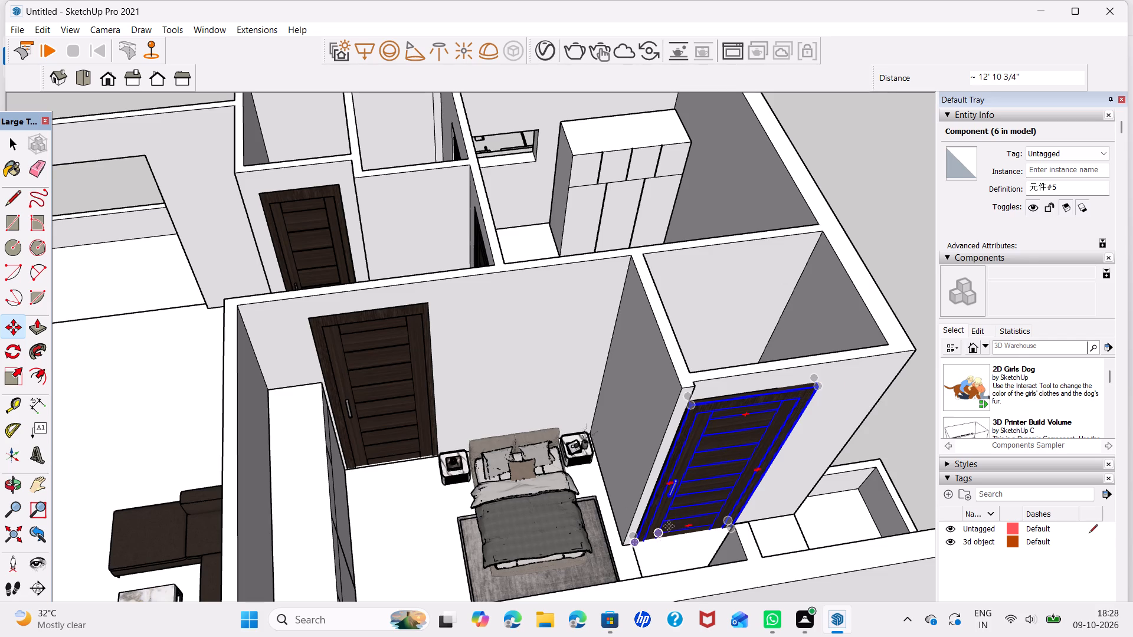
Scale the copied door's width along the green axis to about 0.69 to fit the small room's opening, then deselect it.
key("space")
key("s")
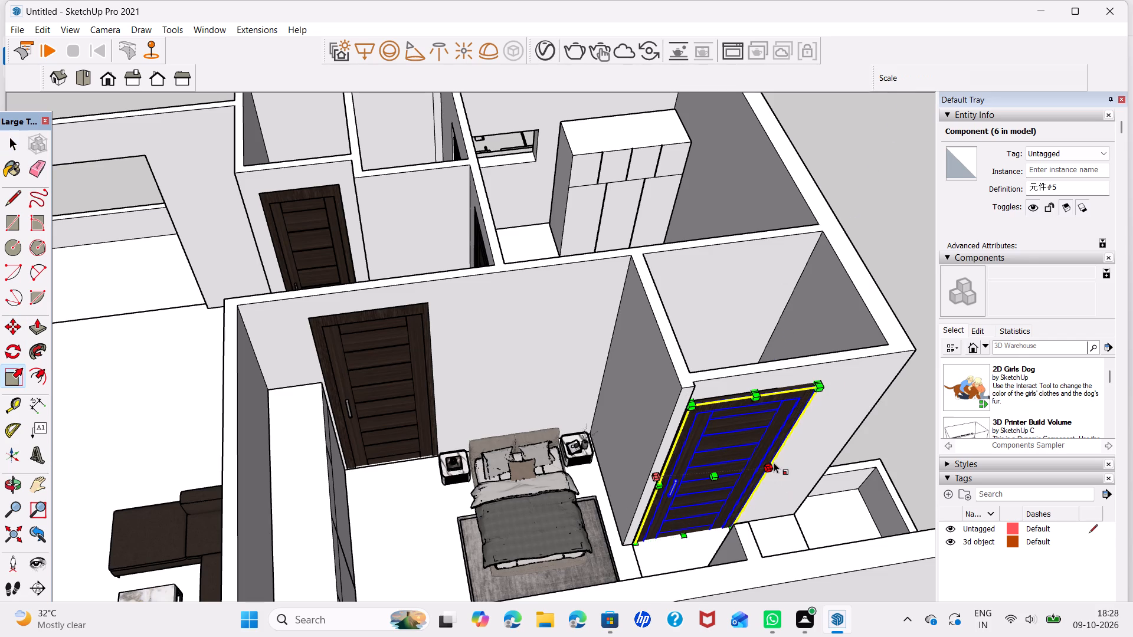
left_click(771, 459)
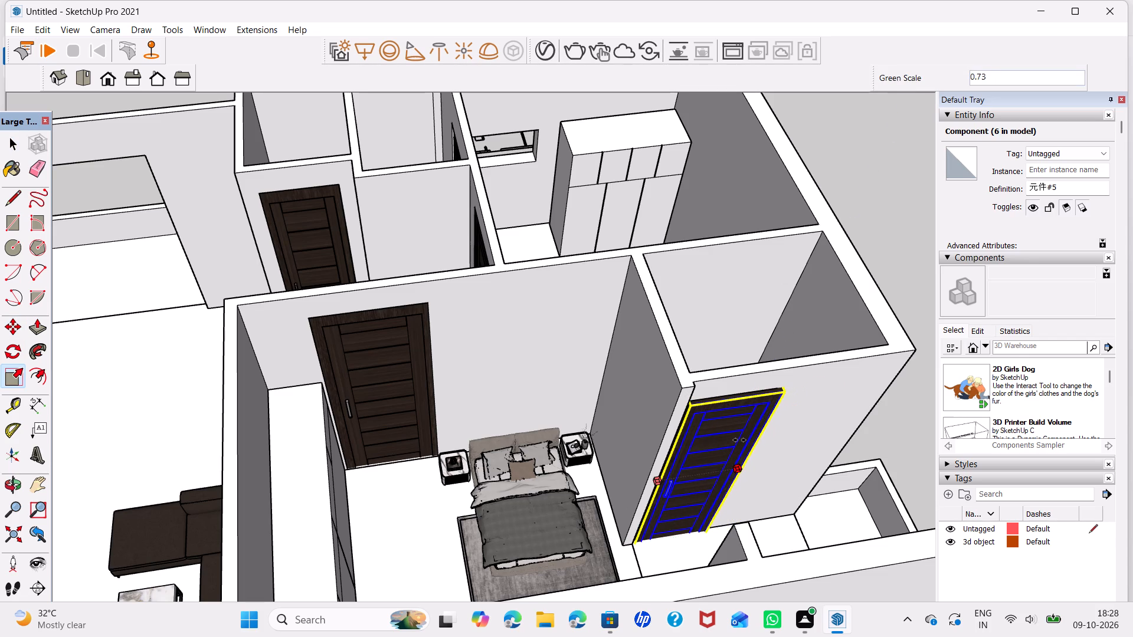
left_click(778, 389)
key("space")
scroll(780, 389, "down", 6)
middle_click_drag(767, 416, 595, 325)
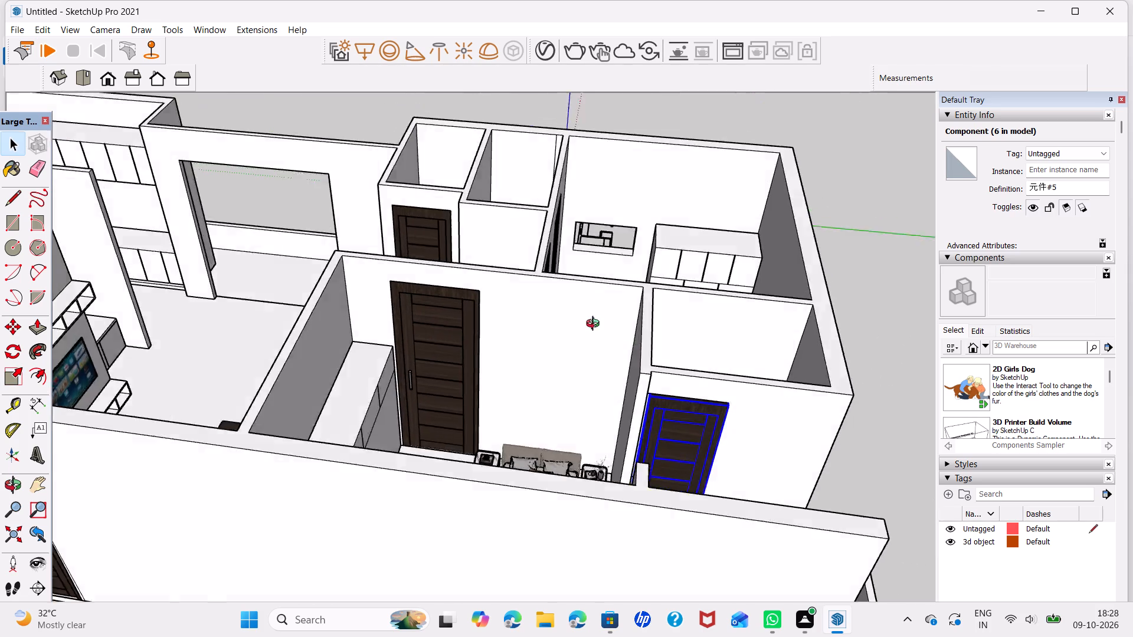
middle_click_drag(595, 325, 308, 350)
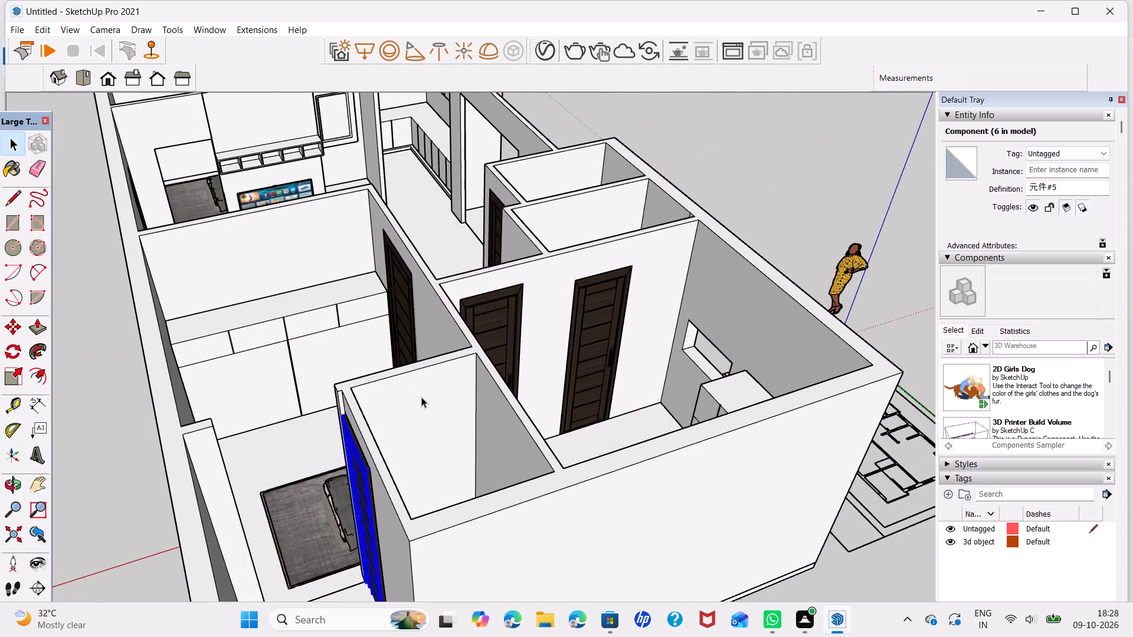
left_click(857, 576)
Copy the end bedroom's door nearest the grey-rug bedroom out past the bedroom wall toward the hallway and living area.
scroll(621, 390, "down", 6)
middle_click_drag(526, 357, 667, 419)
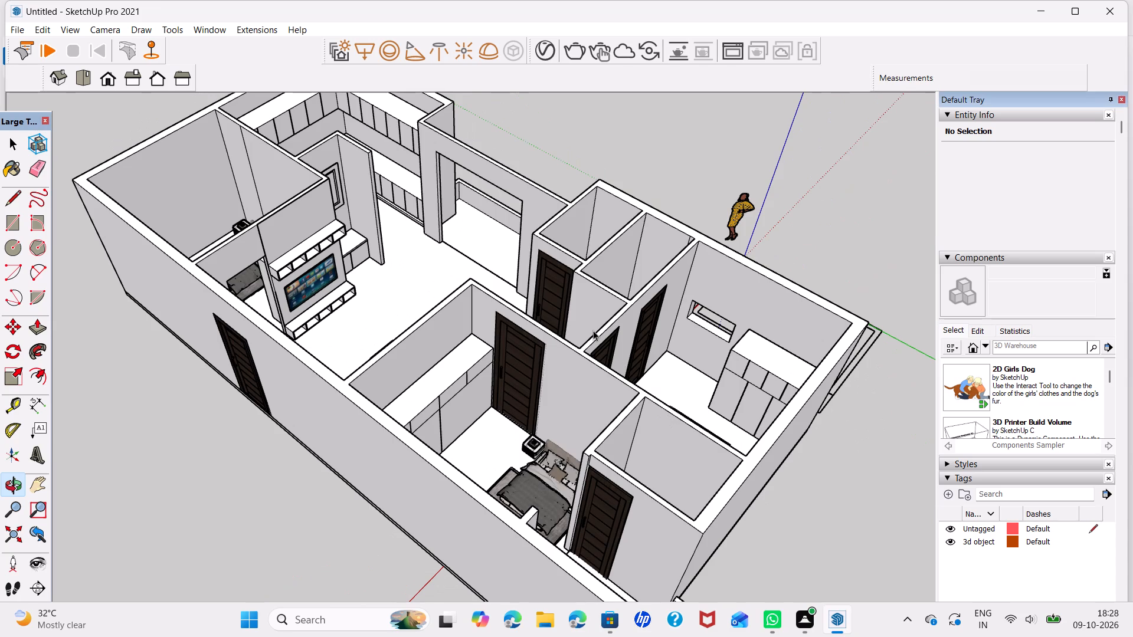
middle_click_drag(664, 376, 607, 418)
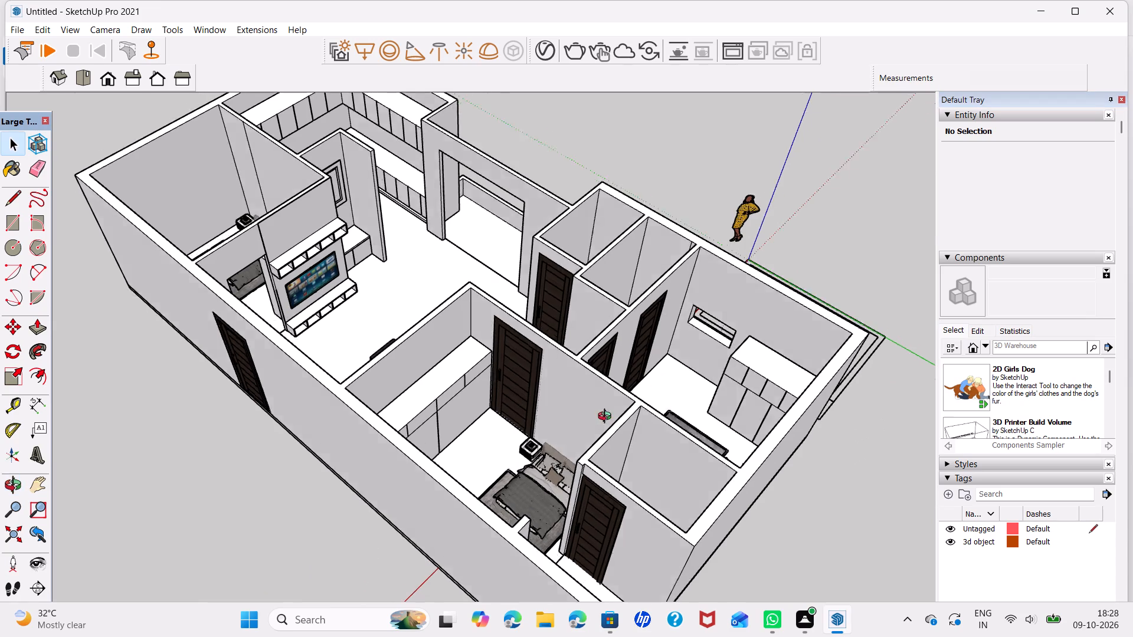
middle_click_drag(607, 418, 402, 431)
scroll(478, 439, "up", 2)
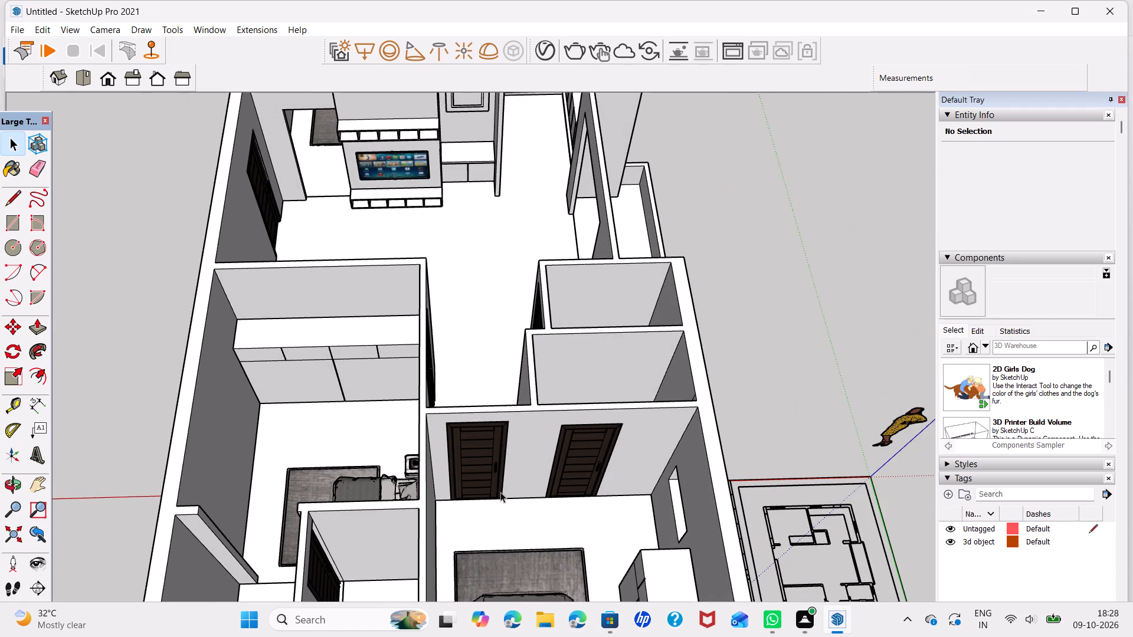
key("m")
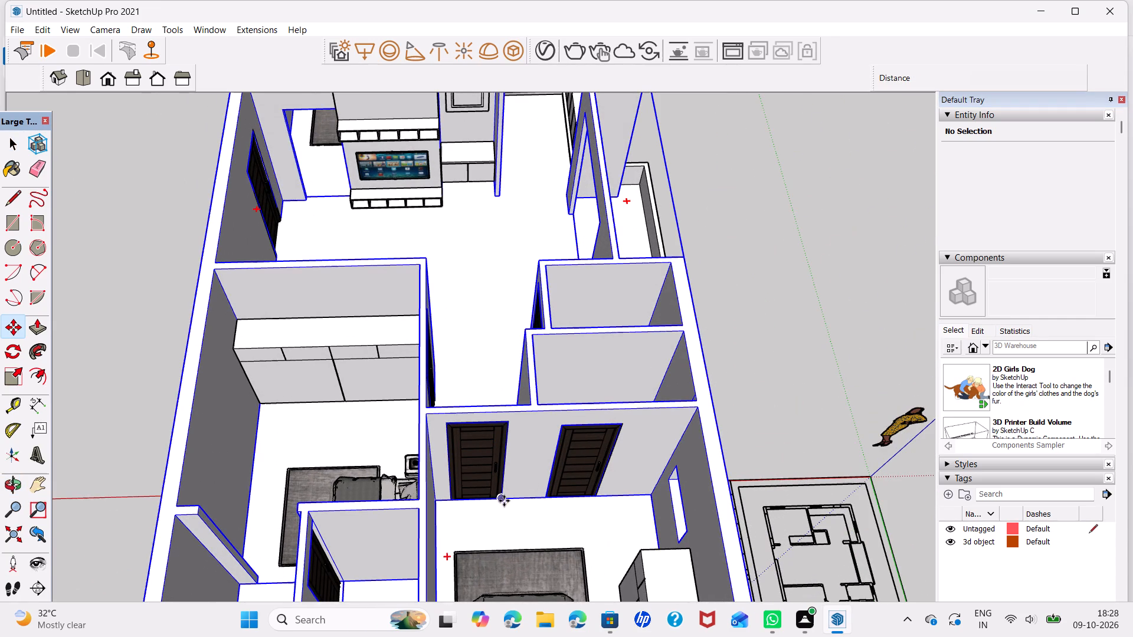
key("Escape")
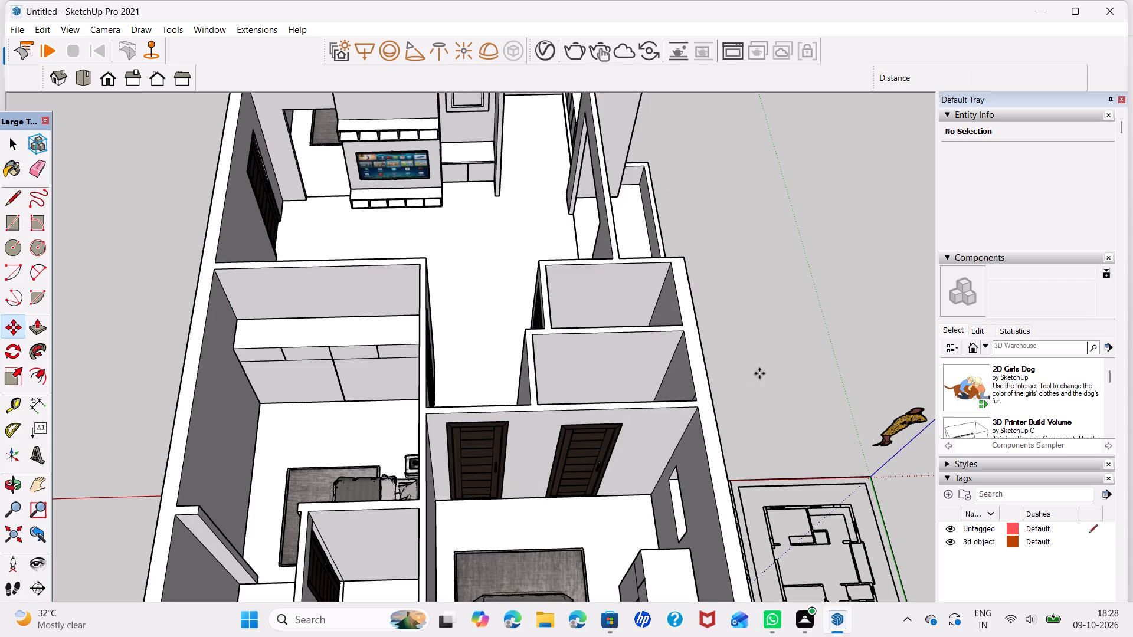
key("space")
left_click(497, 467)
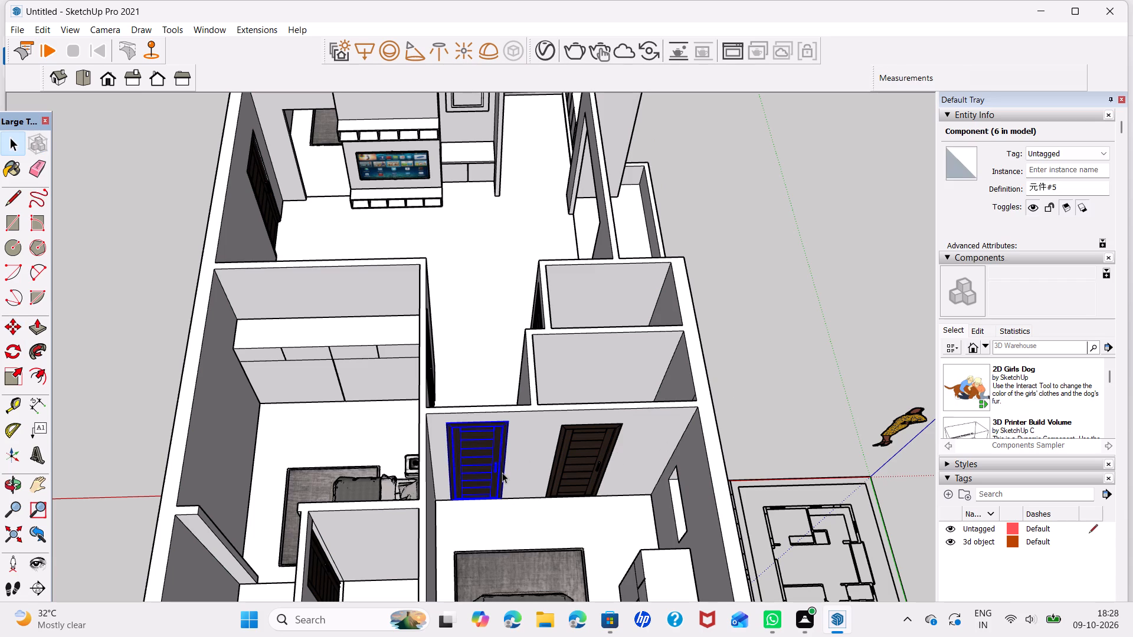
middle_click_drag(498, 470, 502, 526)
scroll(505, 526, "up", 5)
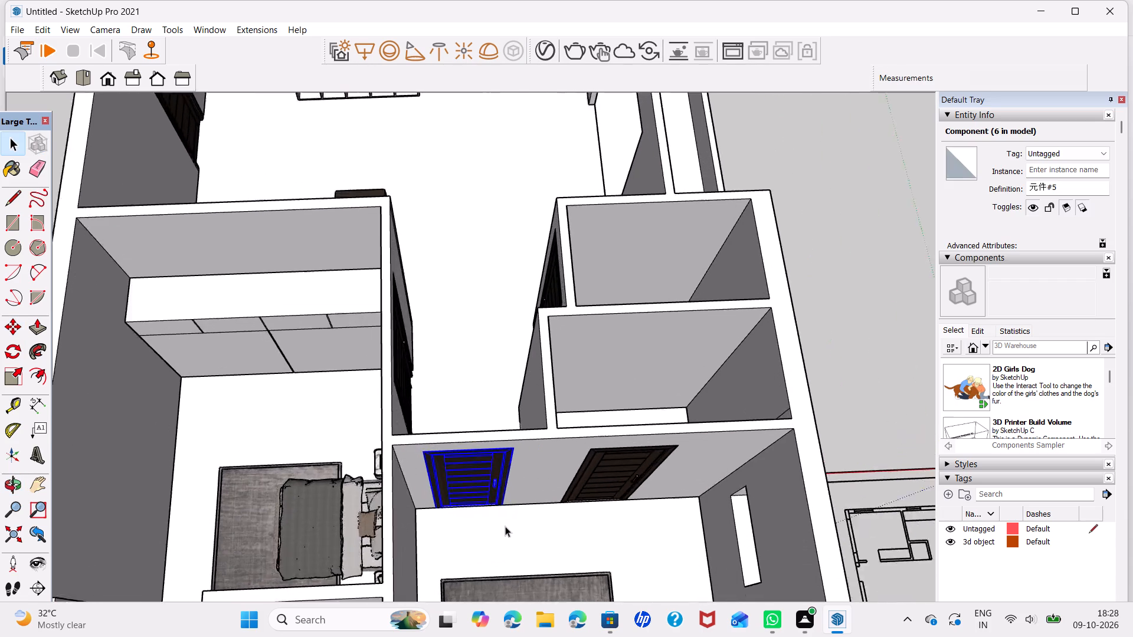
scroll(505, 510, "up", 4)
key("m")
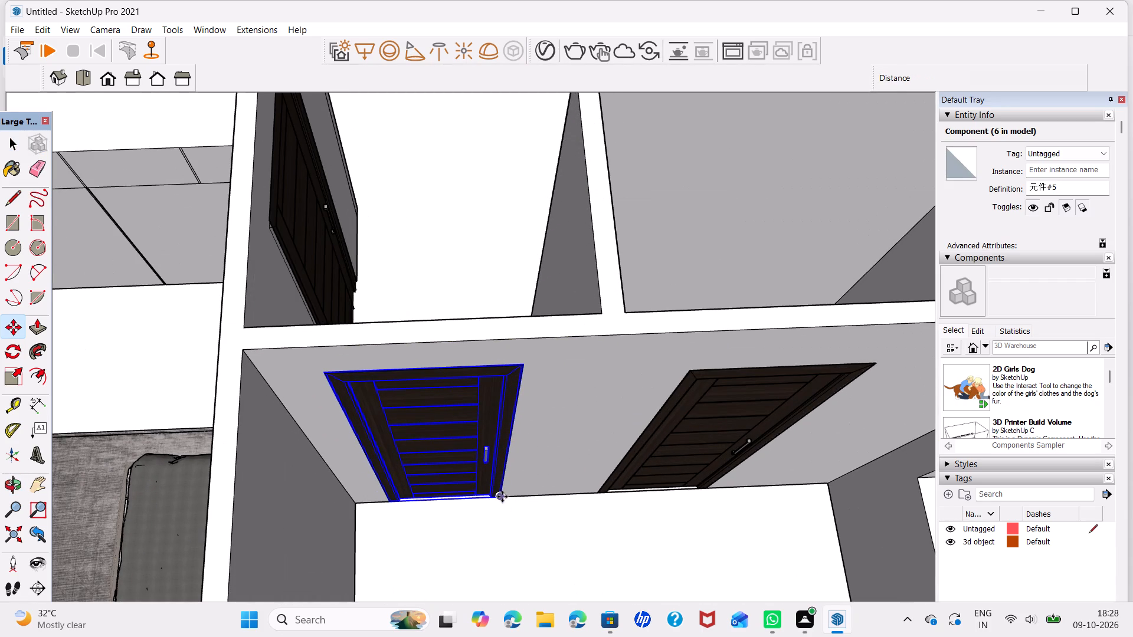
left_click(502, 497)
scroll(473, 374, "down", 4)
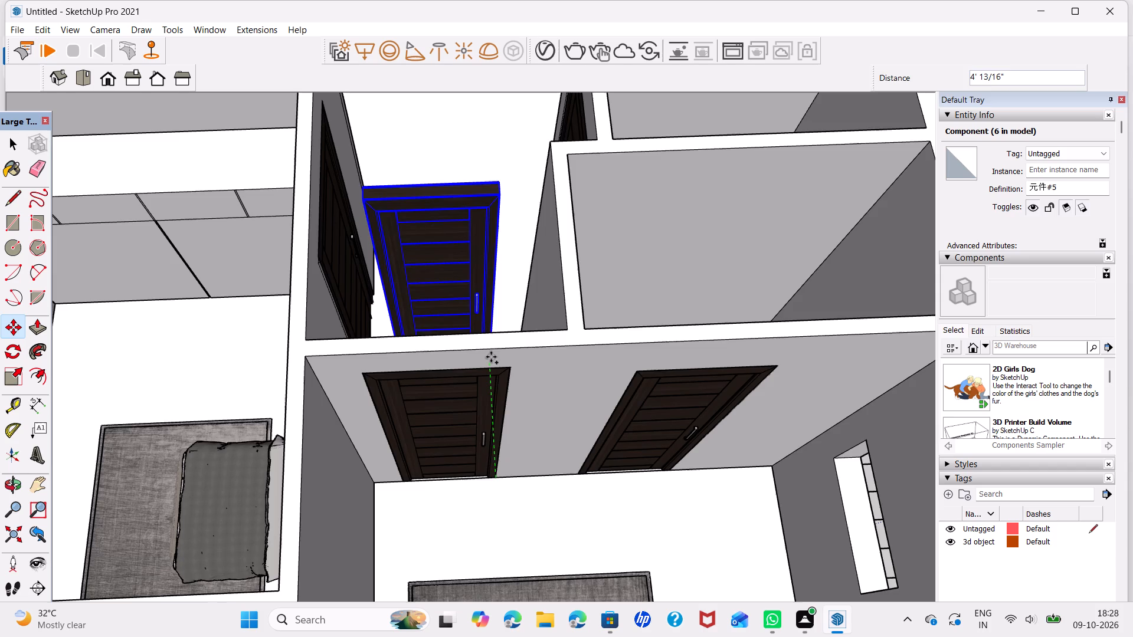
middle_click_drag(491, 357, 788, 485)
scroll(820, 231, "down", 6)
scroll(715, 186, "down", 5)
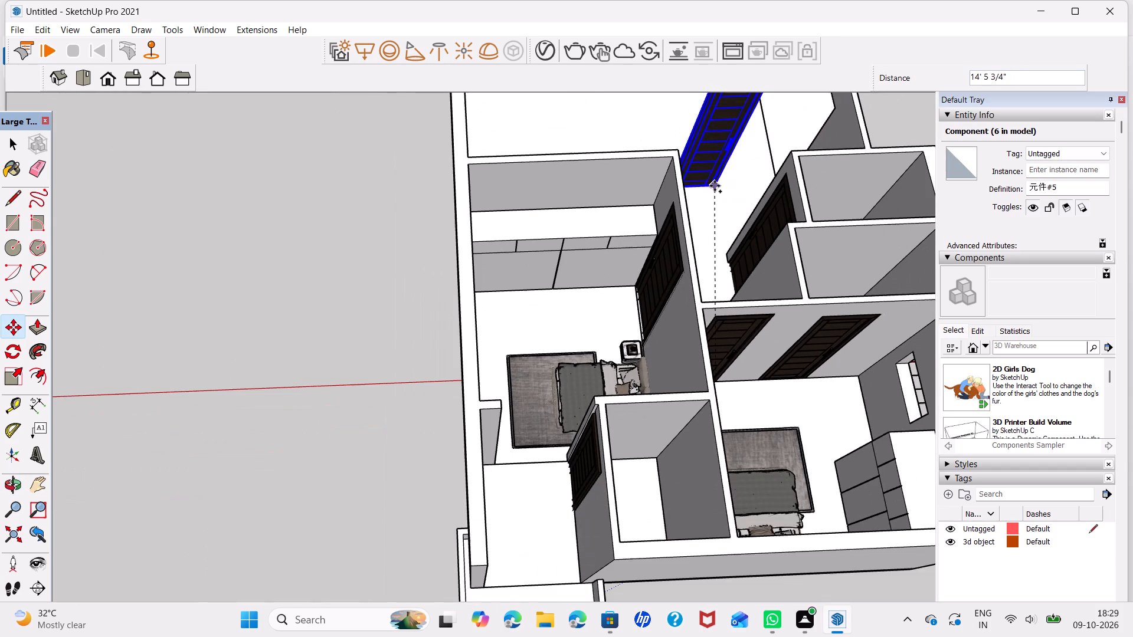
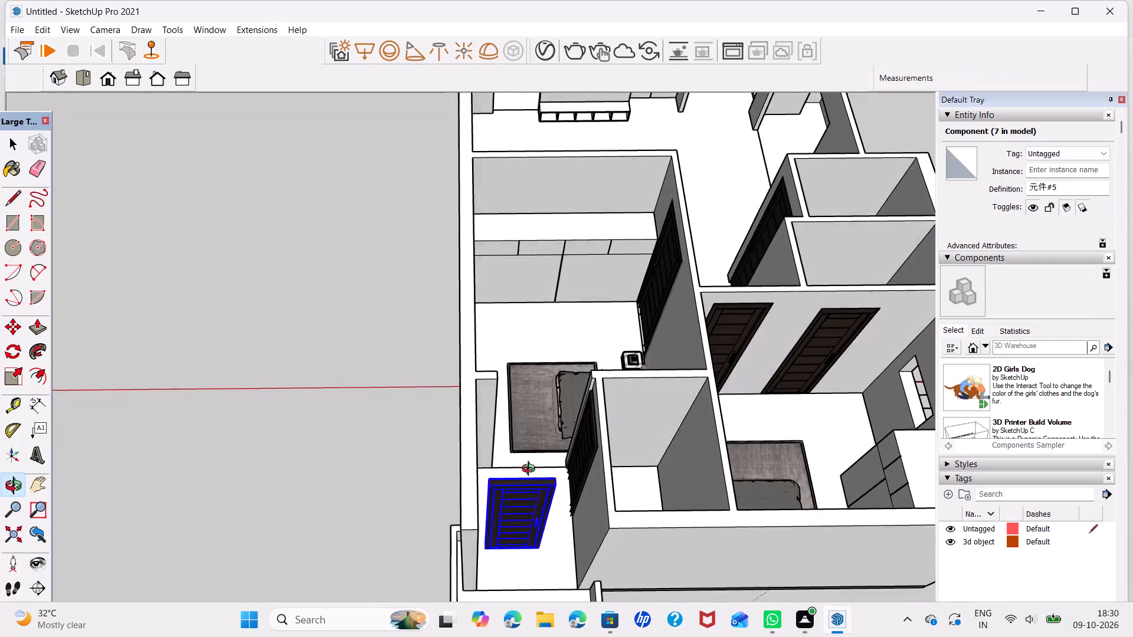
Move the copied door by its bottom corner about 33' 7 3/4" to the living room wall beside the TV unit.
scroll(531, 517, "up", 6)
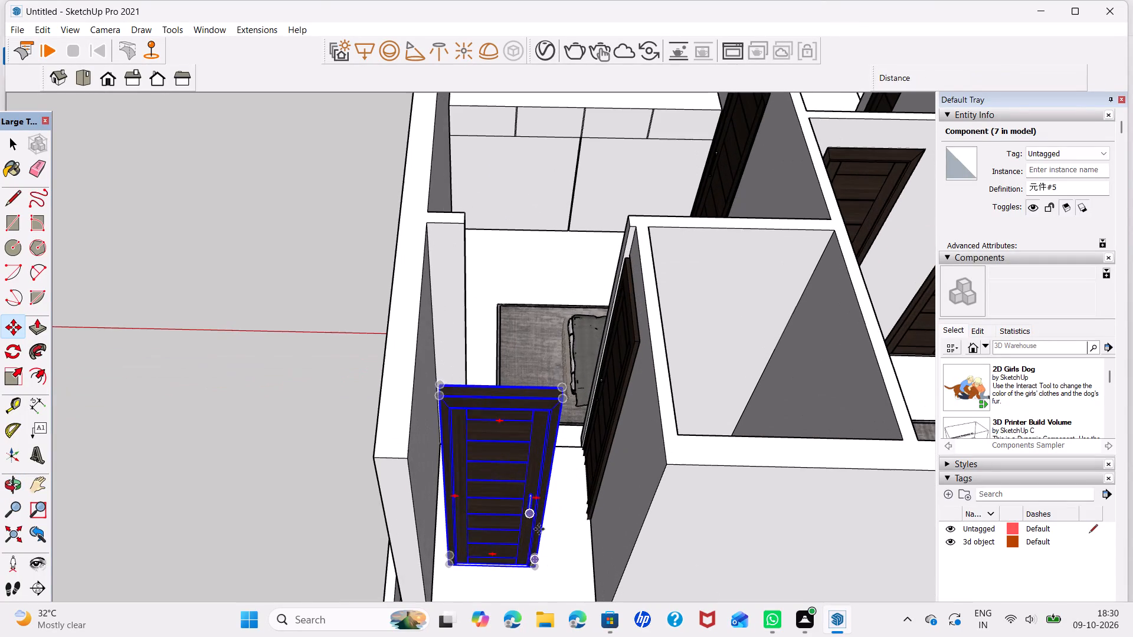
scroll(542, 567, "up", 6)
left_click(534, 568)
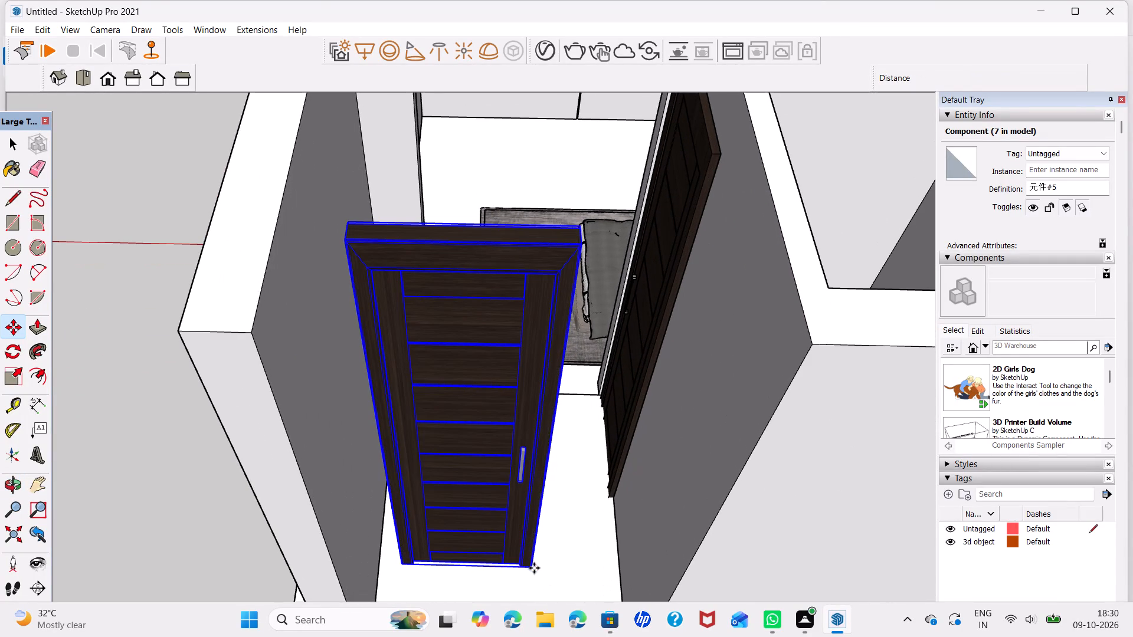
scroll(614, 353, "down", 11)
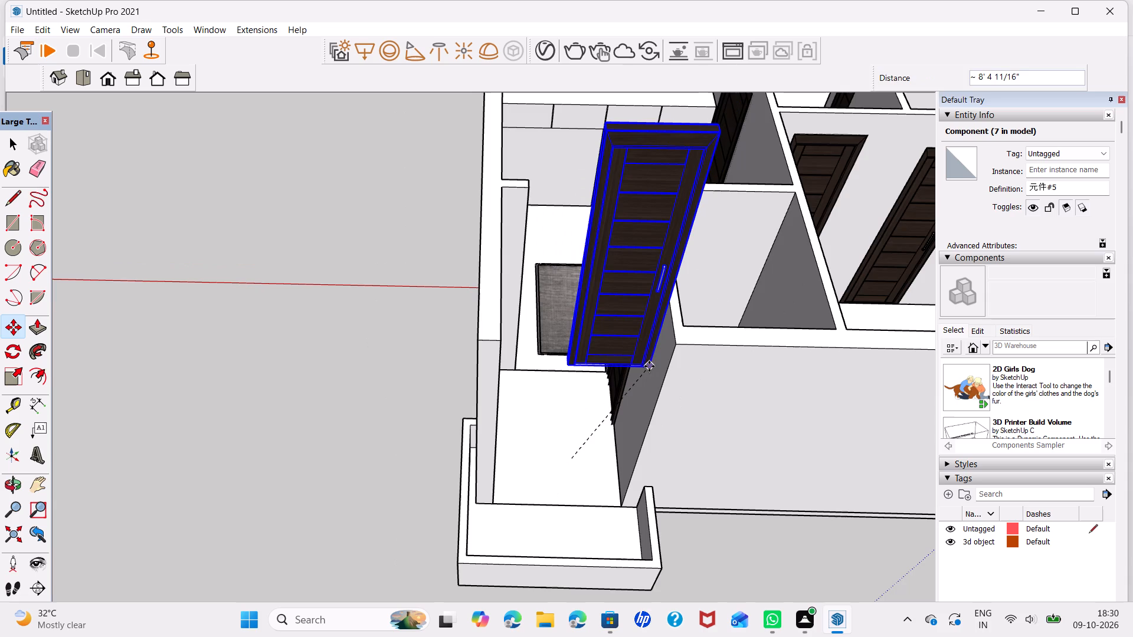
middle_click_drag(649, 366, 656, 599)
scroll(607, 314, "down", 7)
middle_click_drag(598, 272, 599, 350)
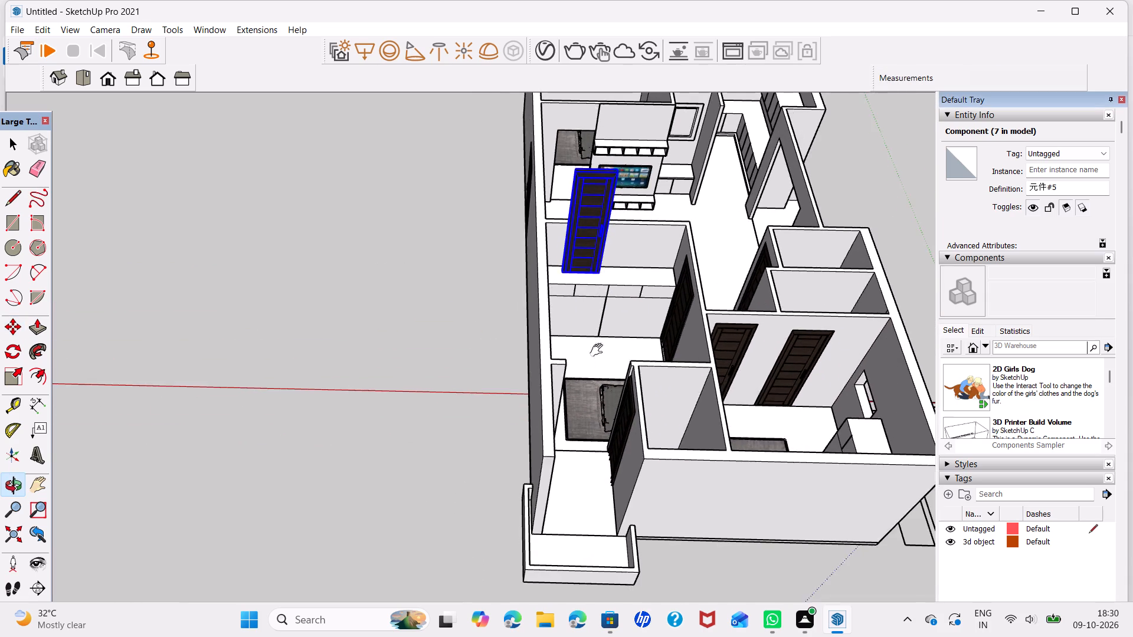
middle_click_drag(599, 350, 598, 414)
scroll(576, 345, "up", 14)
scroll(584, 295, "up", 2)
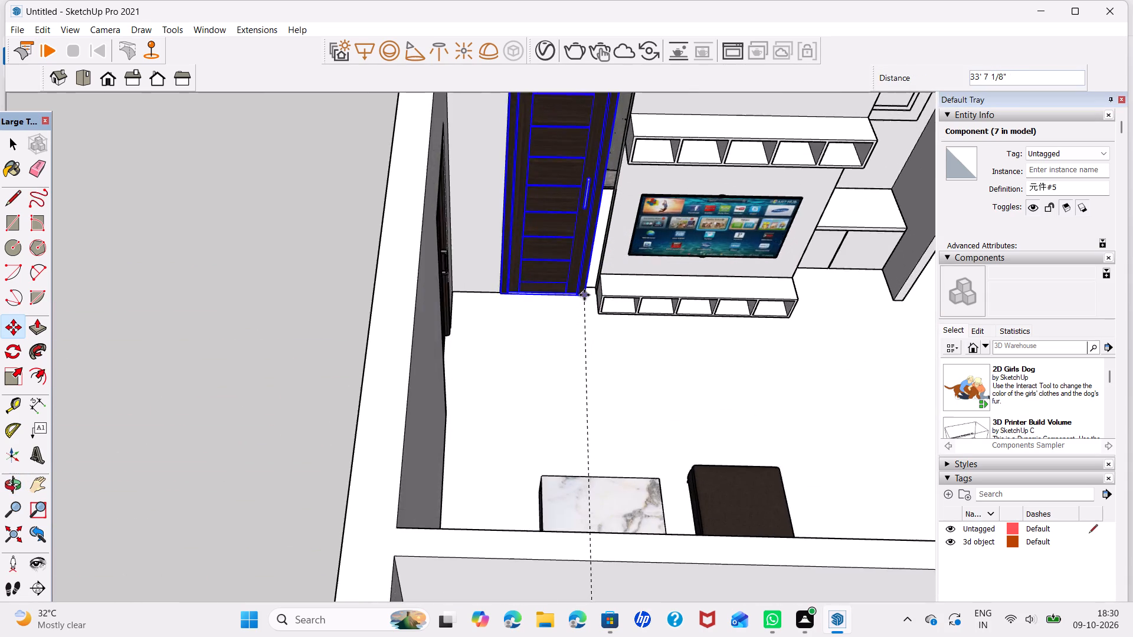
scroll(584, 295, "up", 10)
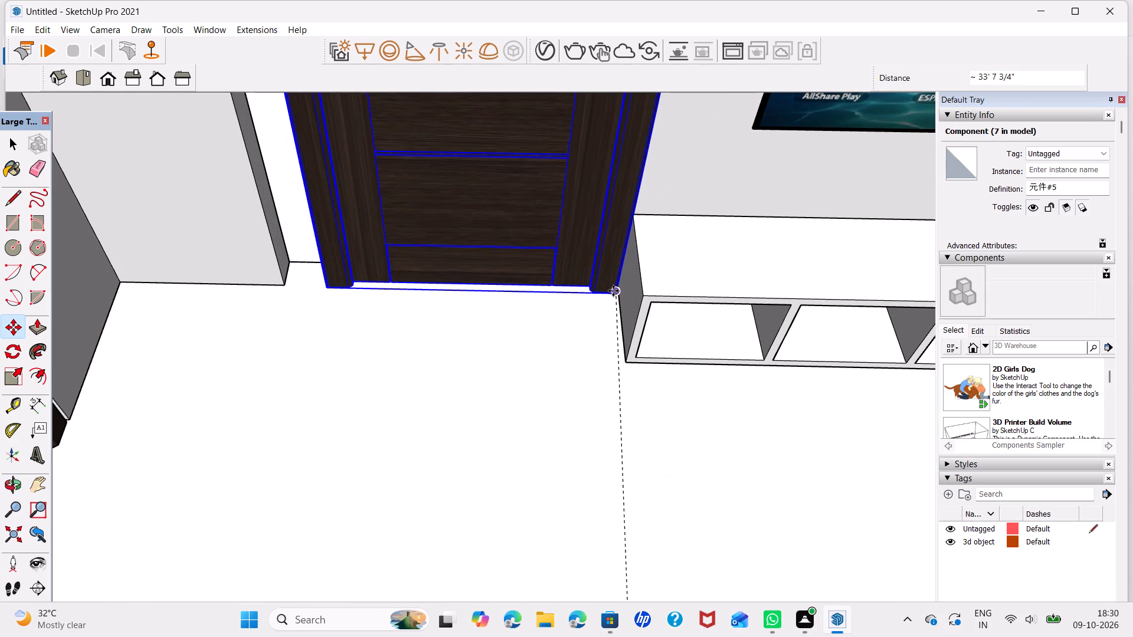
left_click(613, 291)
key("space")
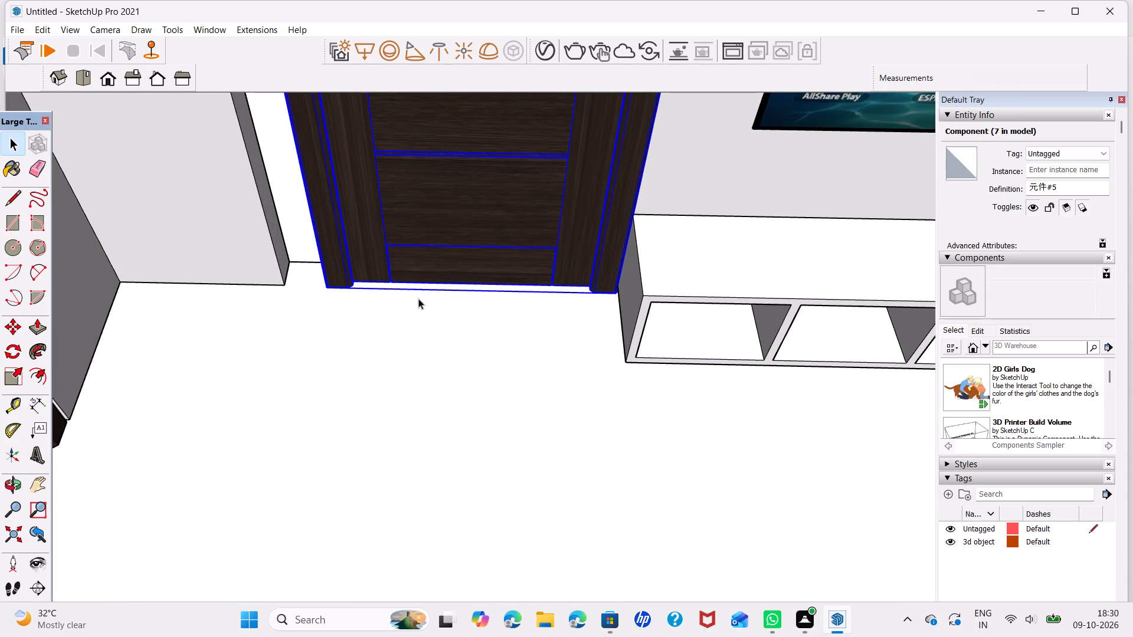
Scale the living room door's width along the green axis to about 1.15 to reach the opening's far side.
key("s")
scroll(406, 293, "down", 8)
middle_click_drag(404, 293, 432, 330)
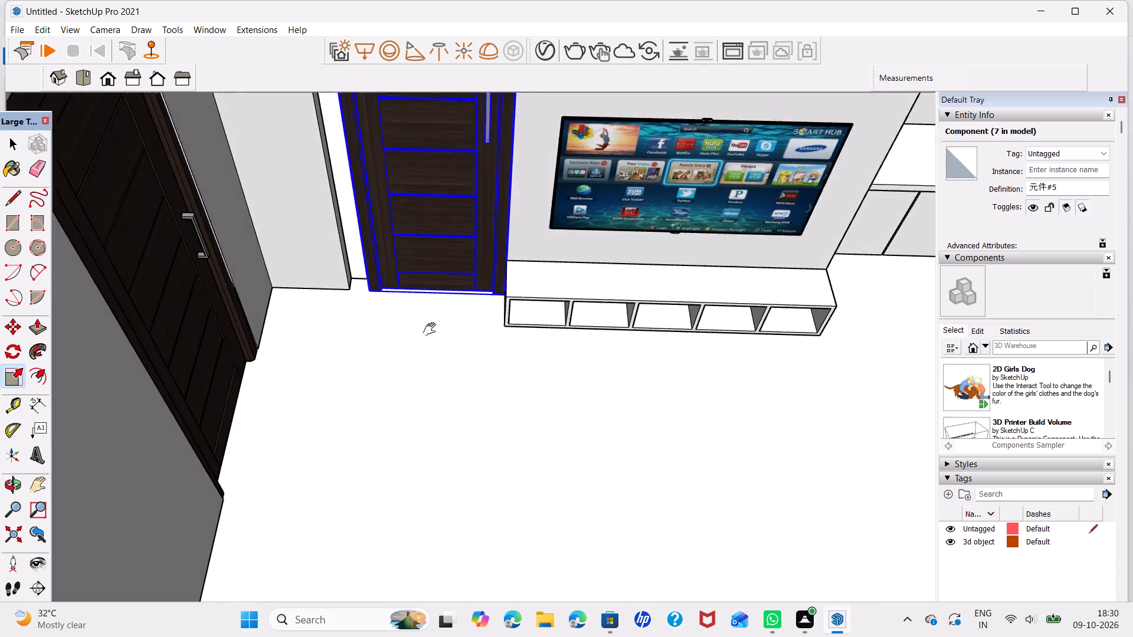
middle_click_drag(432, 330, 740, 469)
middle_click_drag(886, 397, 742, 407)
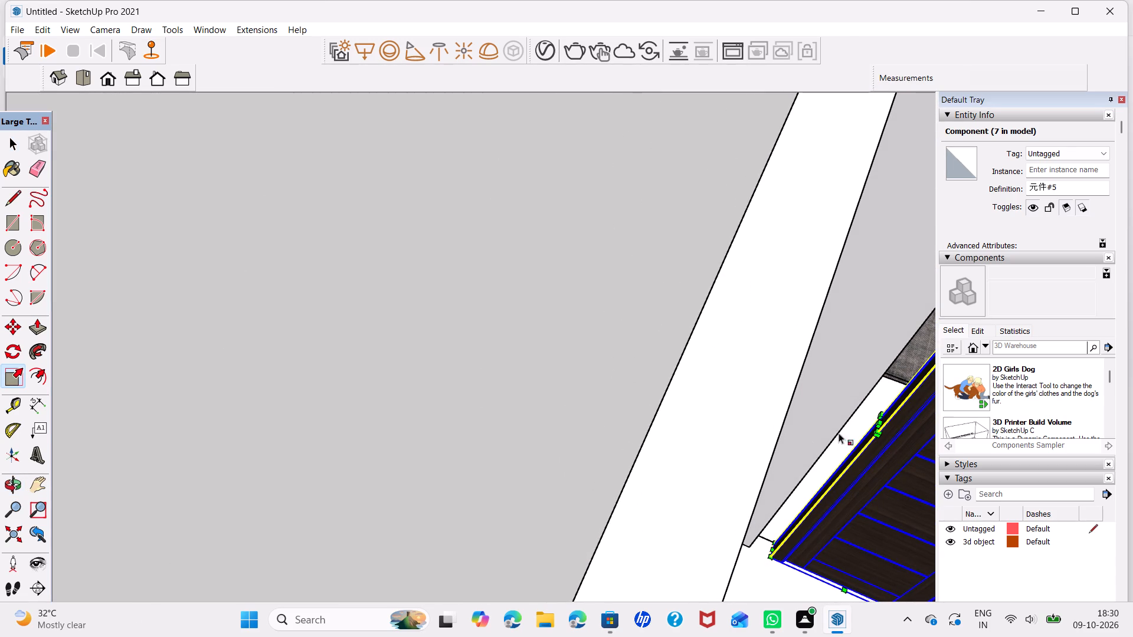
left_click(883, 421)
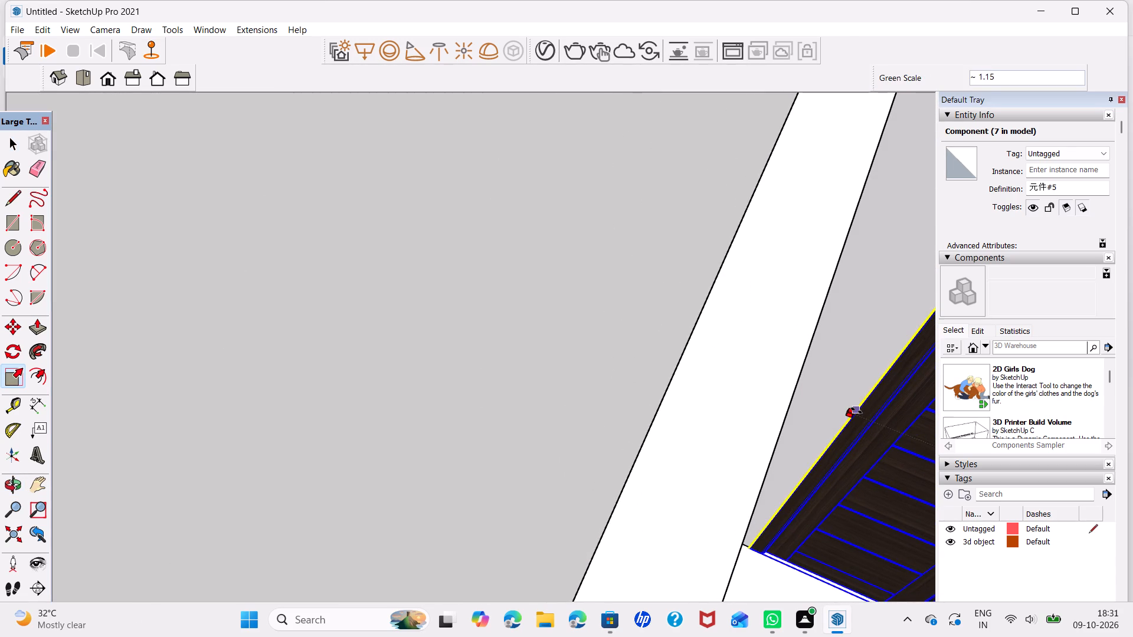
left_click(857, 411)
Scale the door beside the TV unit from its top edge to about 0.93 on red and 0.82 on blue.
scroll(866, 422, "down", 11)
middle_click_drag(877, 423, 790, 398)
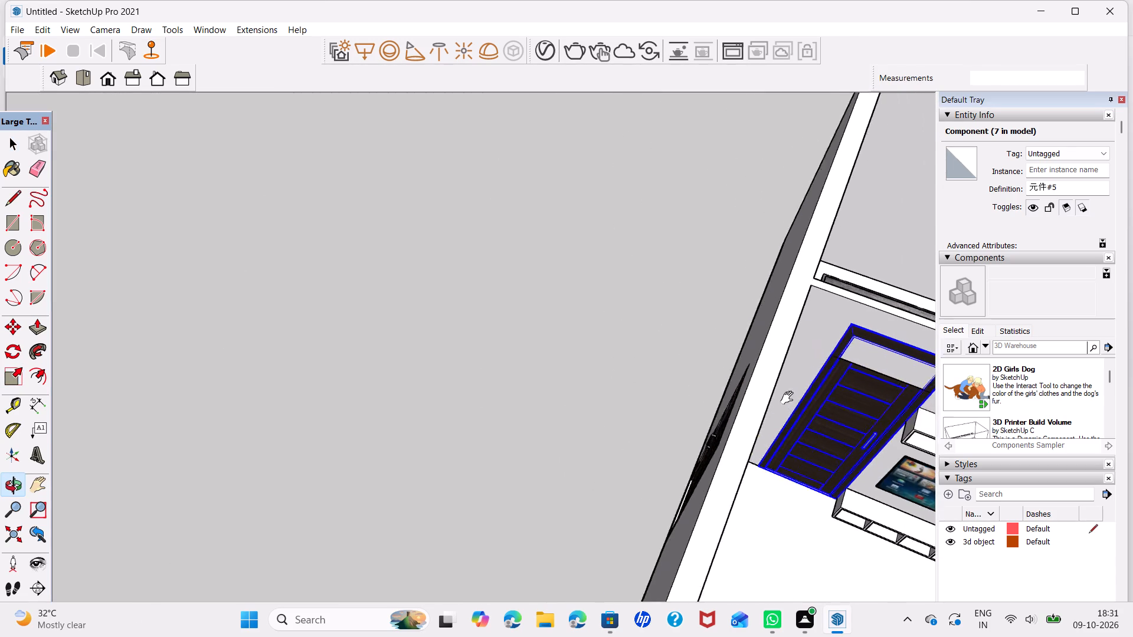
middle_click_drag(790, 398, 706, 386)
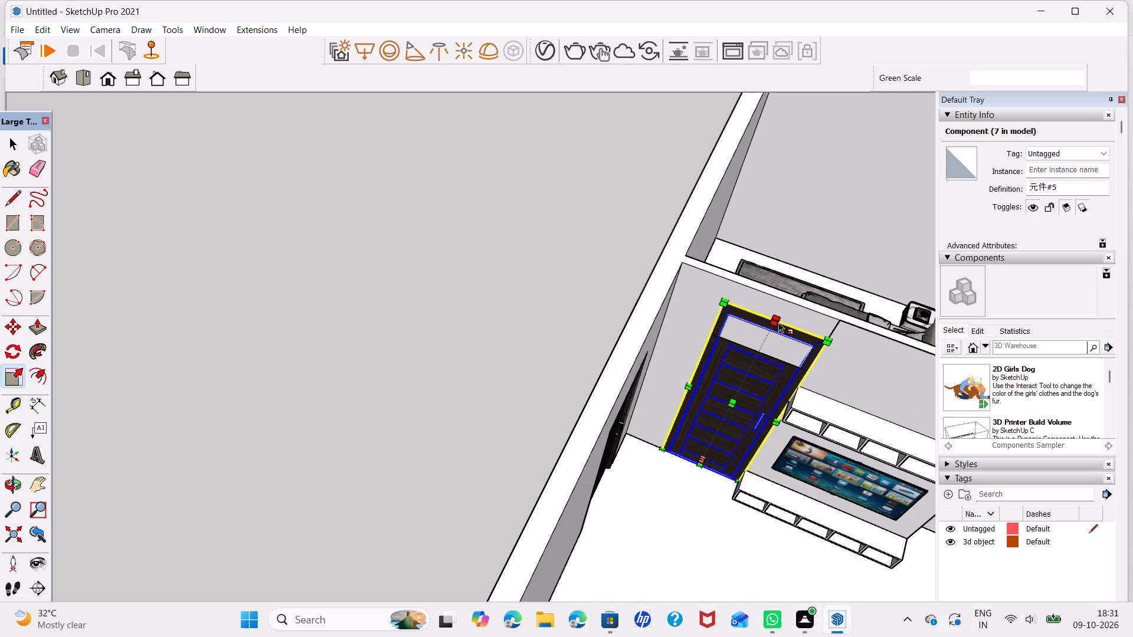
left_click(778, 322)
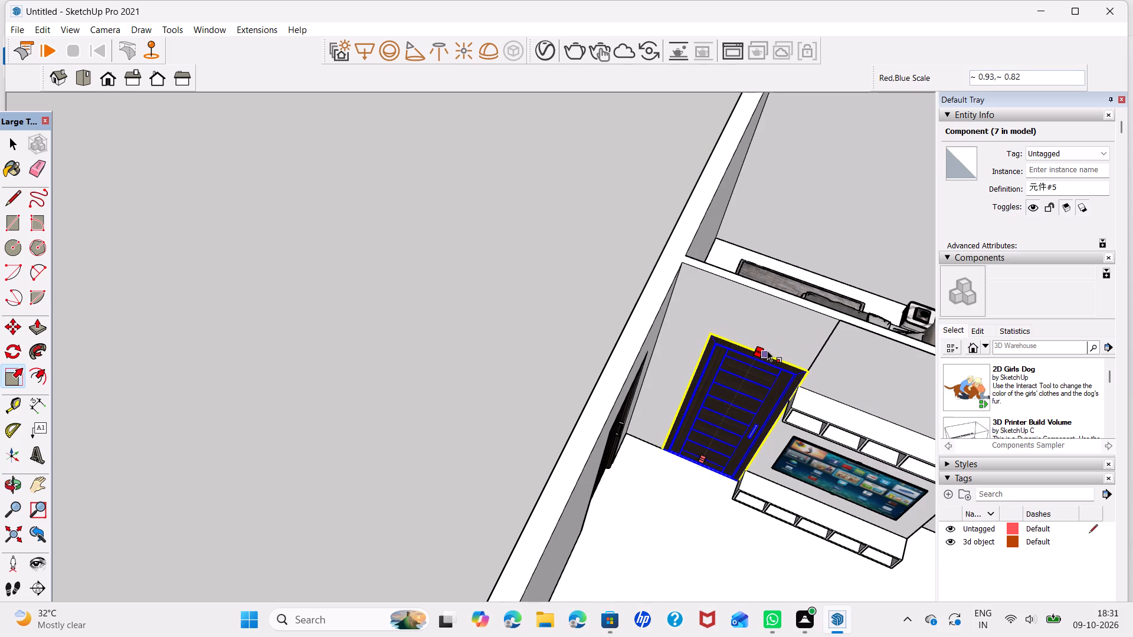
left_click(767, 350)
key("space")
Examine the whole house from several sides to check the doors placed in the living room, bedrooms and outer wall.
scroll(805, 370, "down", 7)
middle_click_drag(756, 423, 955, 440)
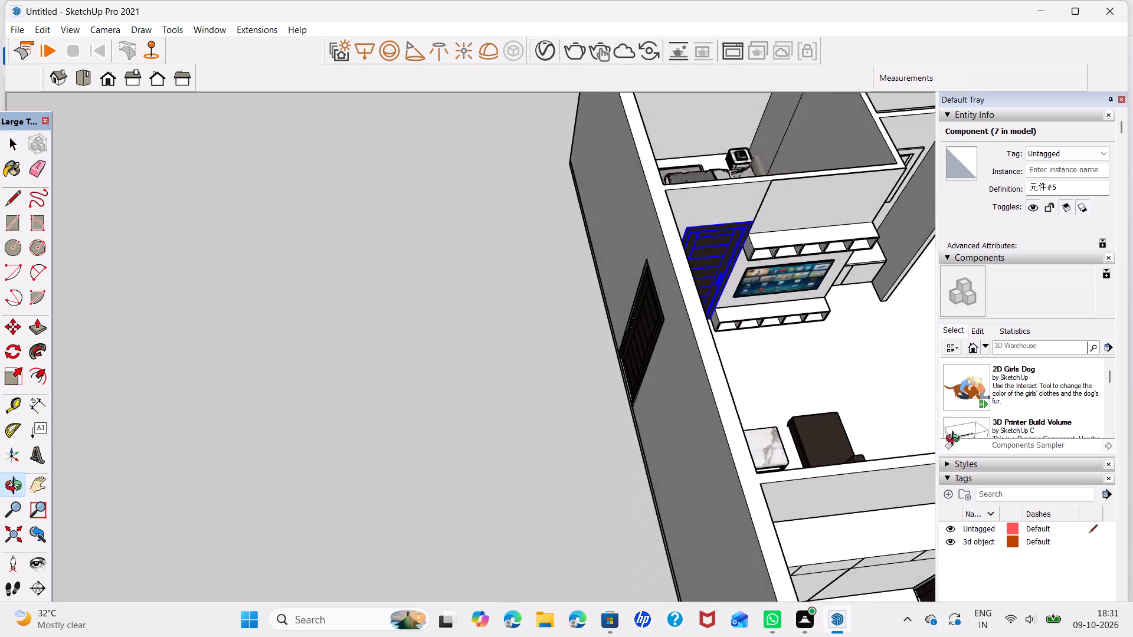
middle_click_drag(955, 440, 866, 375)
middle_click_drag(895, 392, 764, 356, "shift")
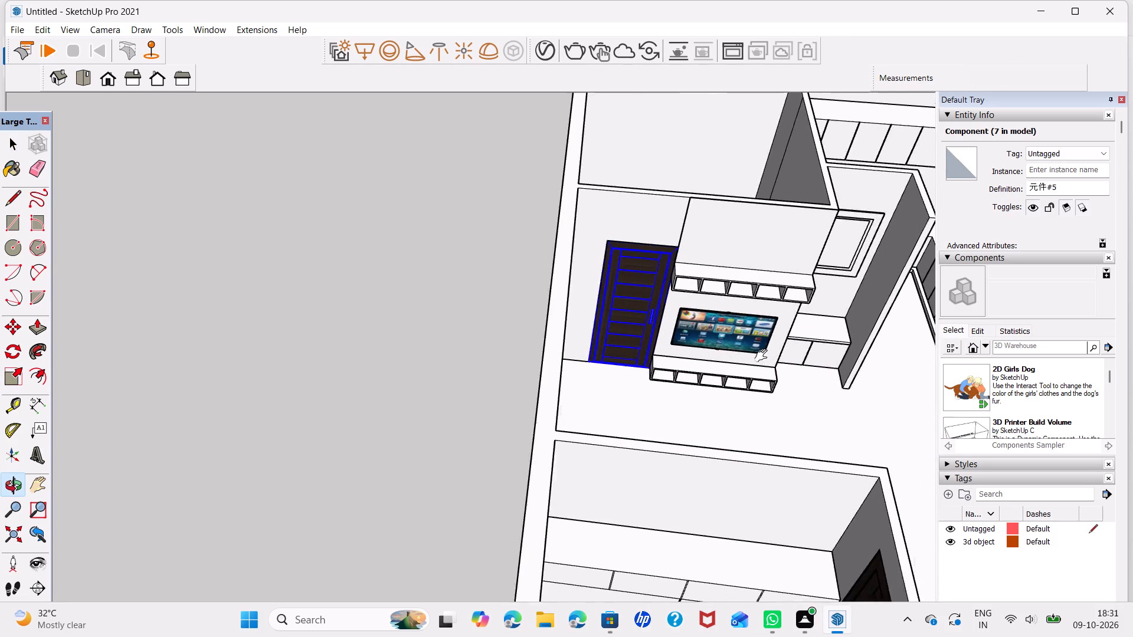
middle_click_drag(764, 356, 755, 354, "shift")
scroll(761, 366, "down", 15)
middle_click_drag(793, 392, 734, 335, "shift")
scroll(732, 390, "down", 2)
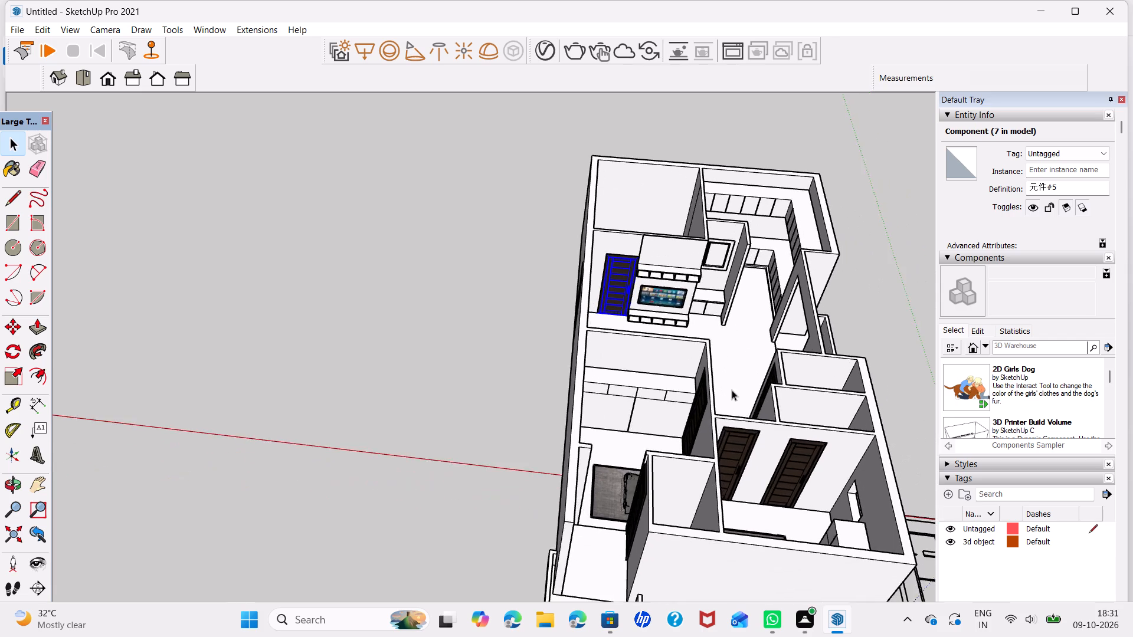
scroll(732, 390, "down", 2)
middle_click_drag(760, 386, 1061, 482)
middle_click_drag(624, 412, 721, 434)
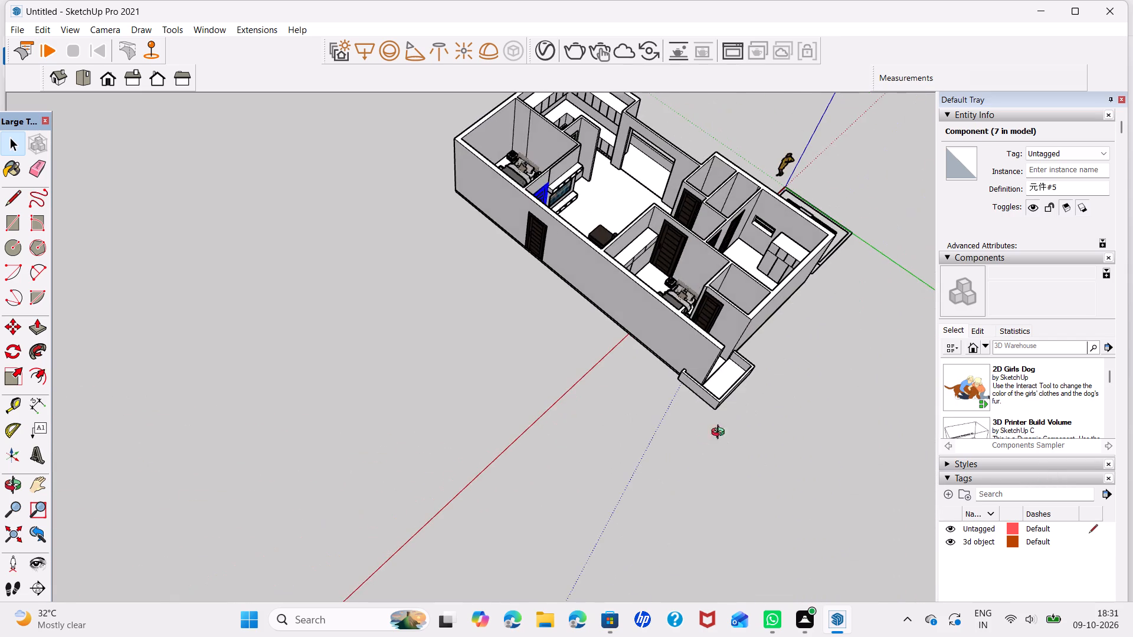
middle_click_drag(721, 434, 909, 372)
scroll(584, 294, "down", 5)
middle_click_drag(454, 198, 518, 406, "shift")
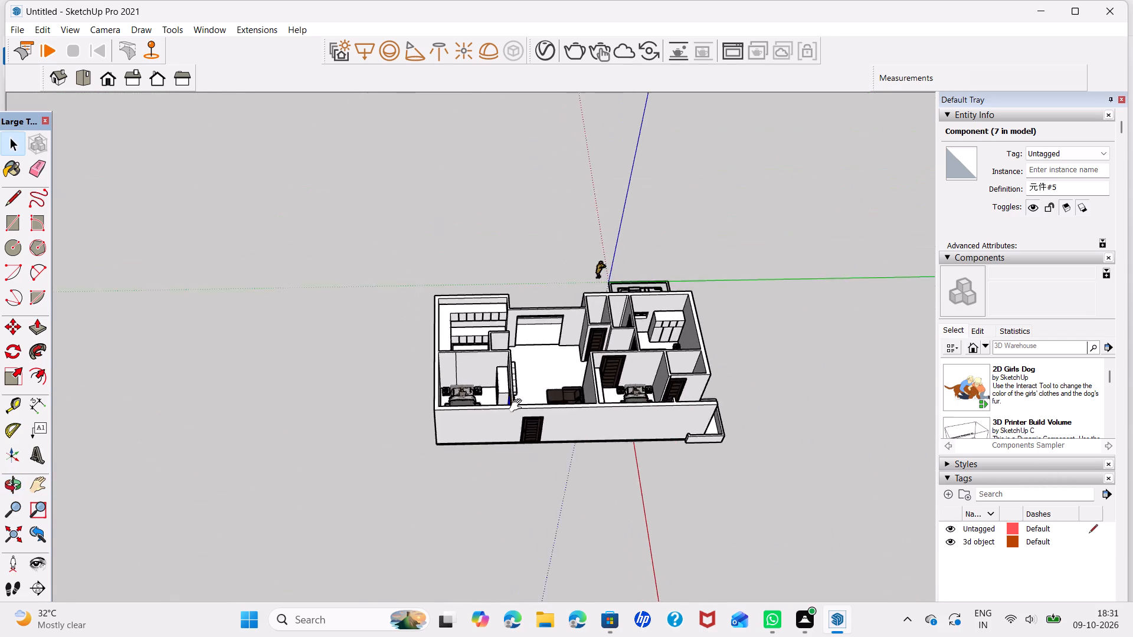
scroll(541, 395, "up", 16)
middle_click_drag(614, 420, 561, 443)
scroll(614, 402, "up", 3)
middle_click_drag(631, 414, 702, 388)
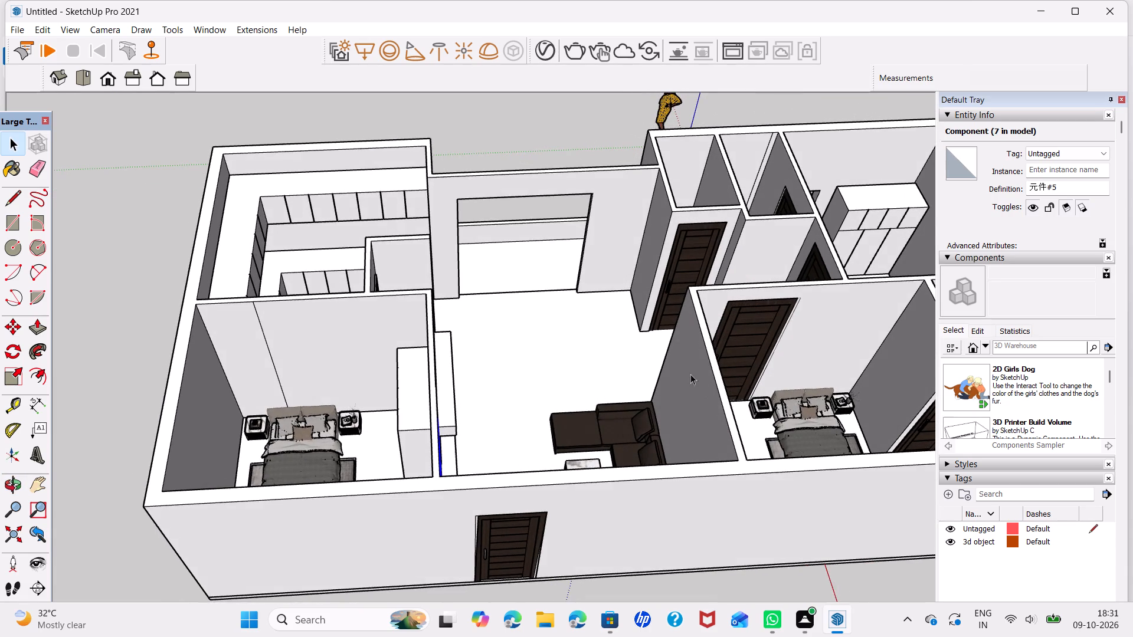
middle_click_drag(682, 369, 623, 354, "shift")
middle_click_drag(765, 382, 729, 399)
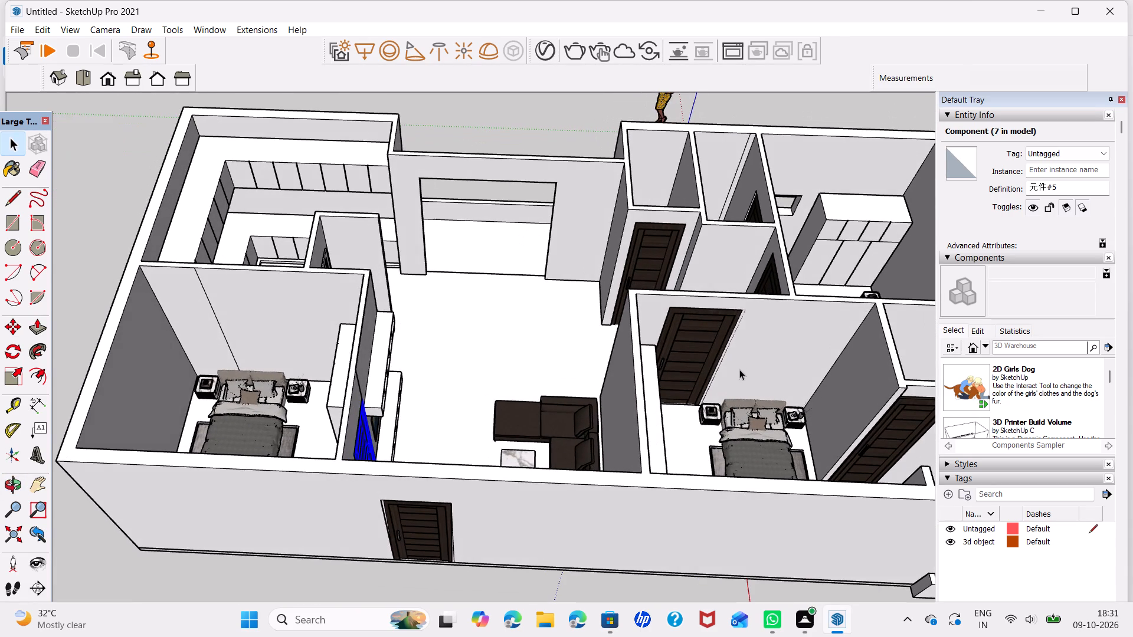
scroll(744, 362, "down", 3)
middle_click_drag(745, 362, 761, 324)
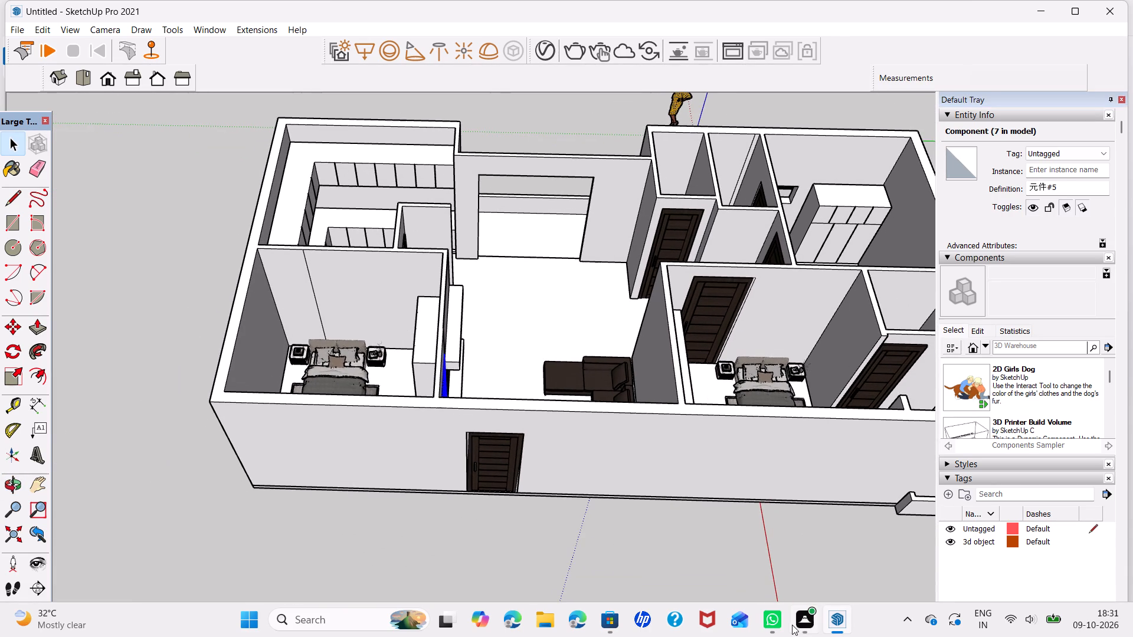
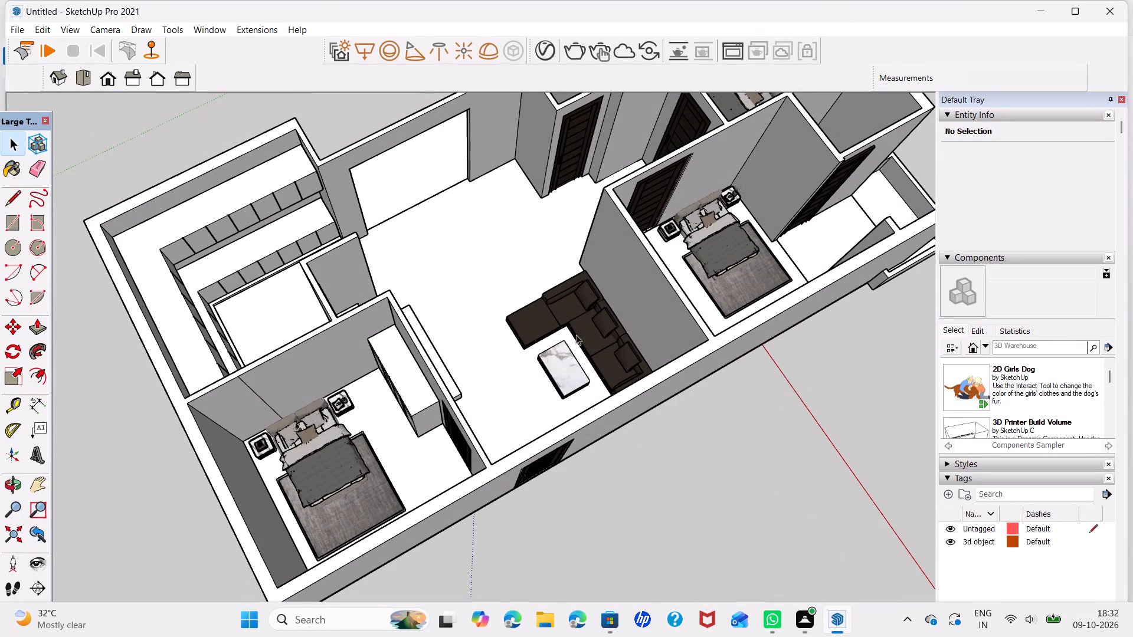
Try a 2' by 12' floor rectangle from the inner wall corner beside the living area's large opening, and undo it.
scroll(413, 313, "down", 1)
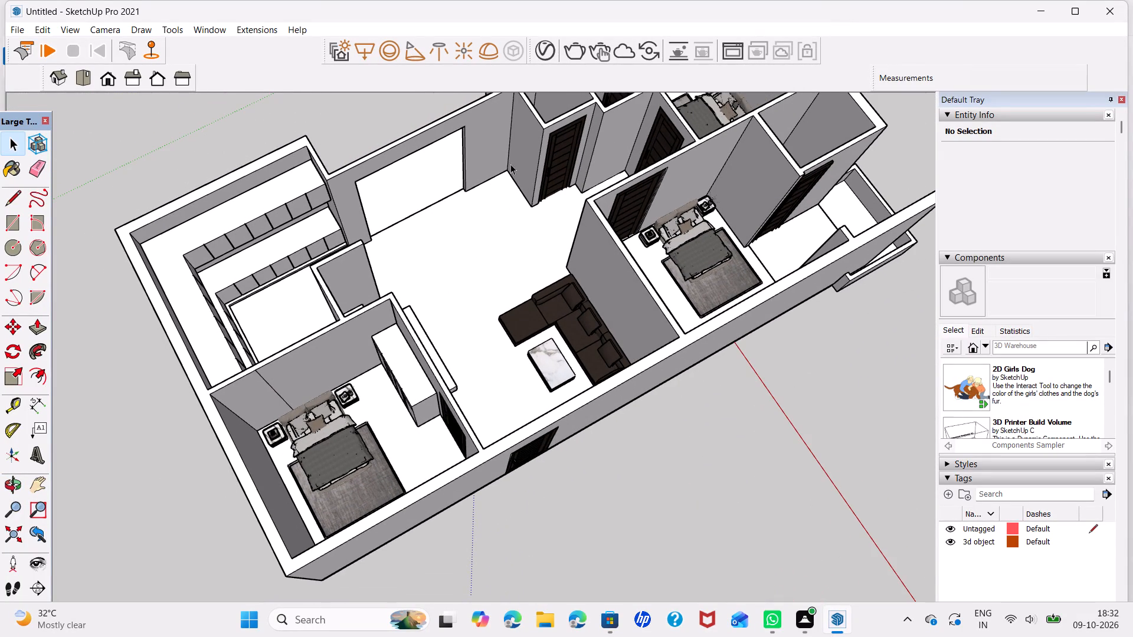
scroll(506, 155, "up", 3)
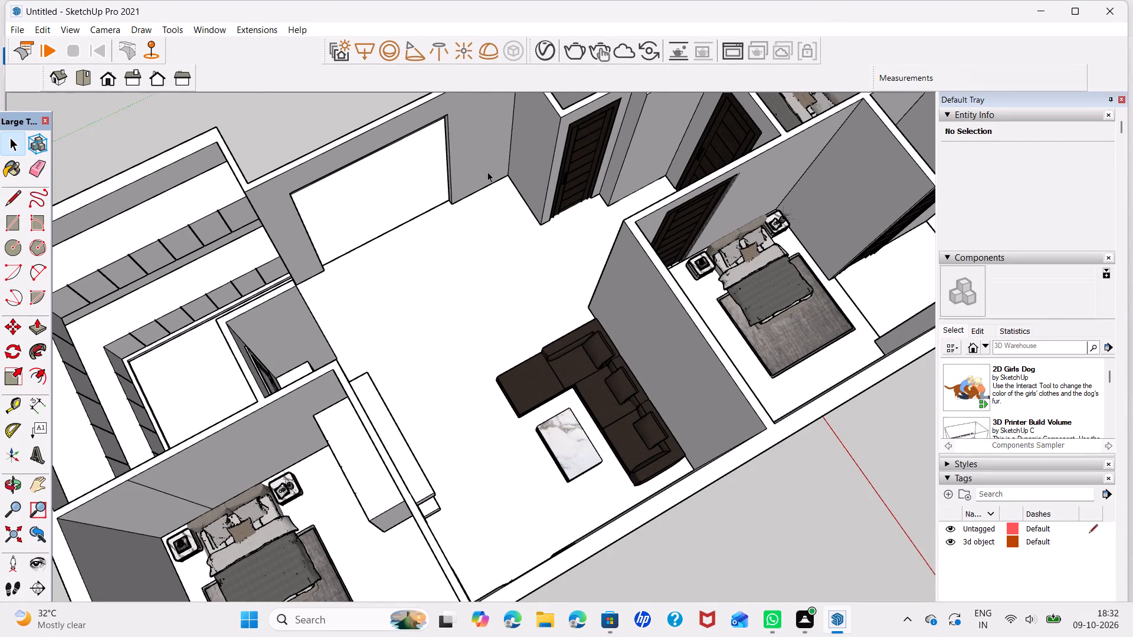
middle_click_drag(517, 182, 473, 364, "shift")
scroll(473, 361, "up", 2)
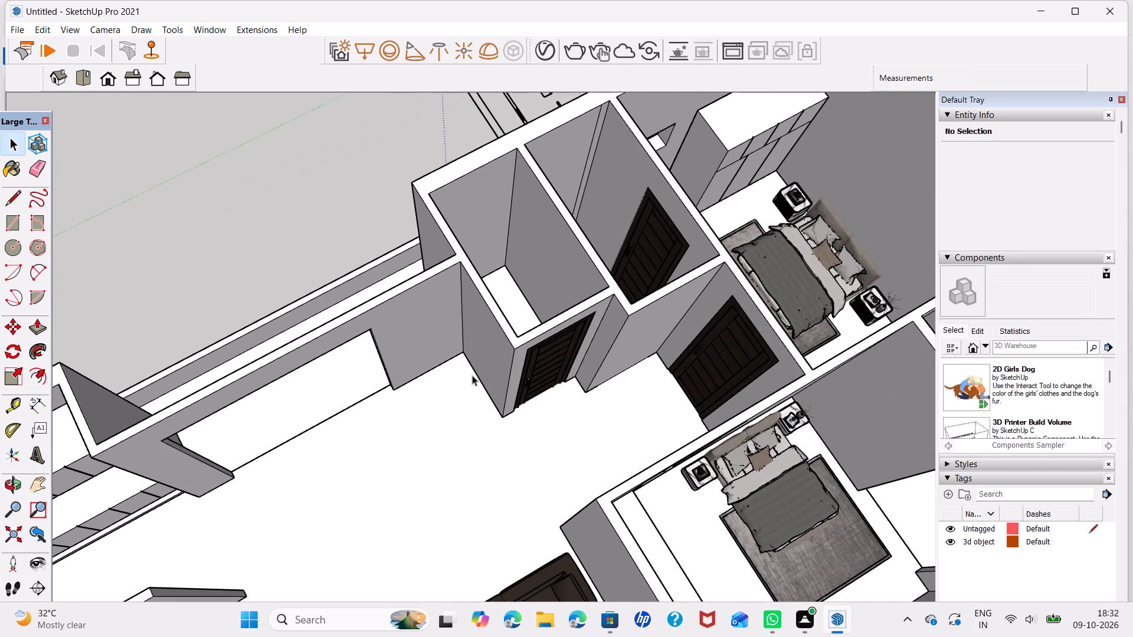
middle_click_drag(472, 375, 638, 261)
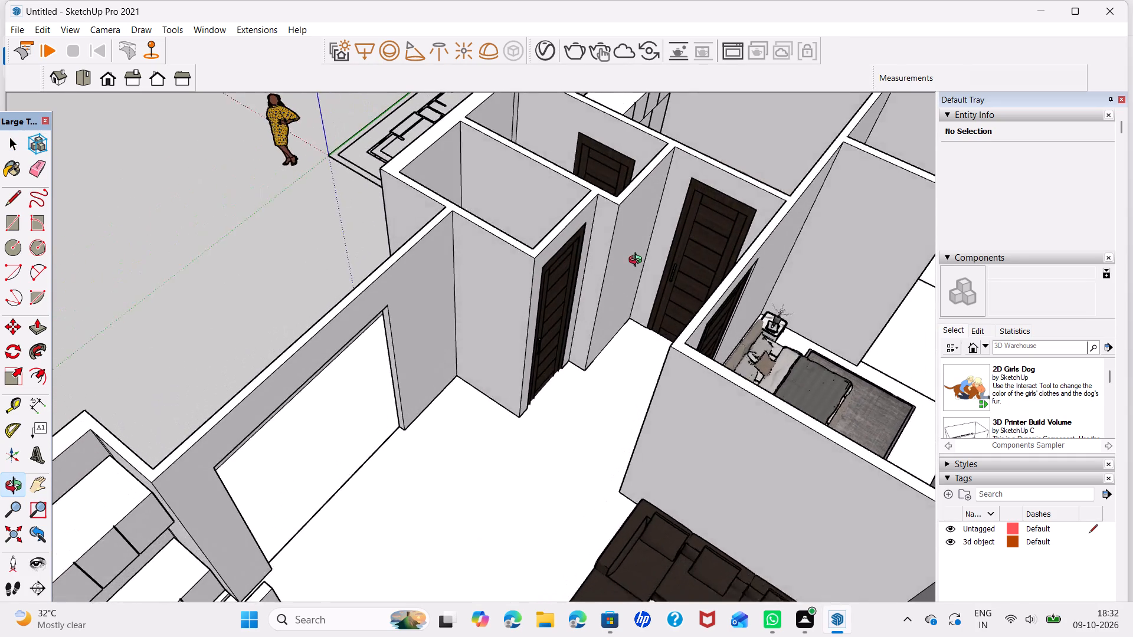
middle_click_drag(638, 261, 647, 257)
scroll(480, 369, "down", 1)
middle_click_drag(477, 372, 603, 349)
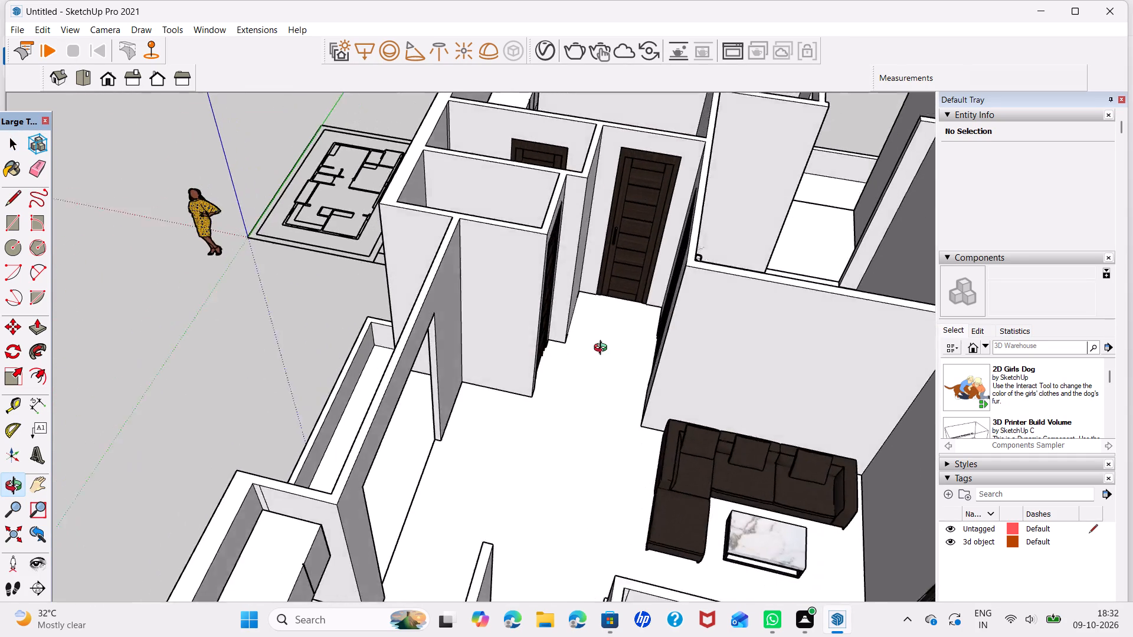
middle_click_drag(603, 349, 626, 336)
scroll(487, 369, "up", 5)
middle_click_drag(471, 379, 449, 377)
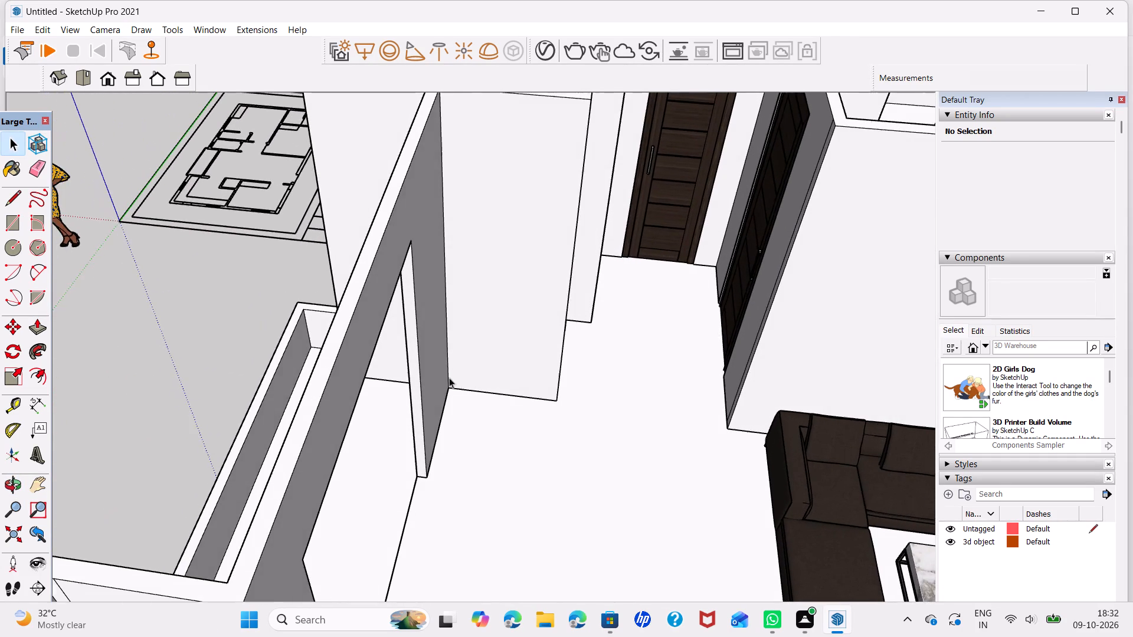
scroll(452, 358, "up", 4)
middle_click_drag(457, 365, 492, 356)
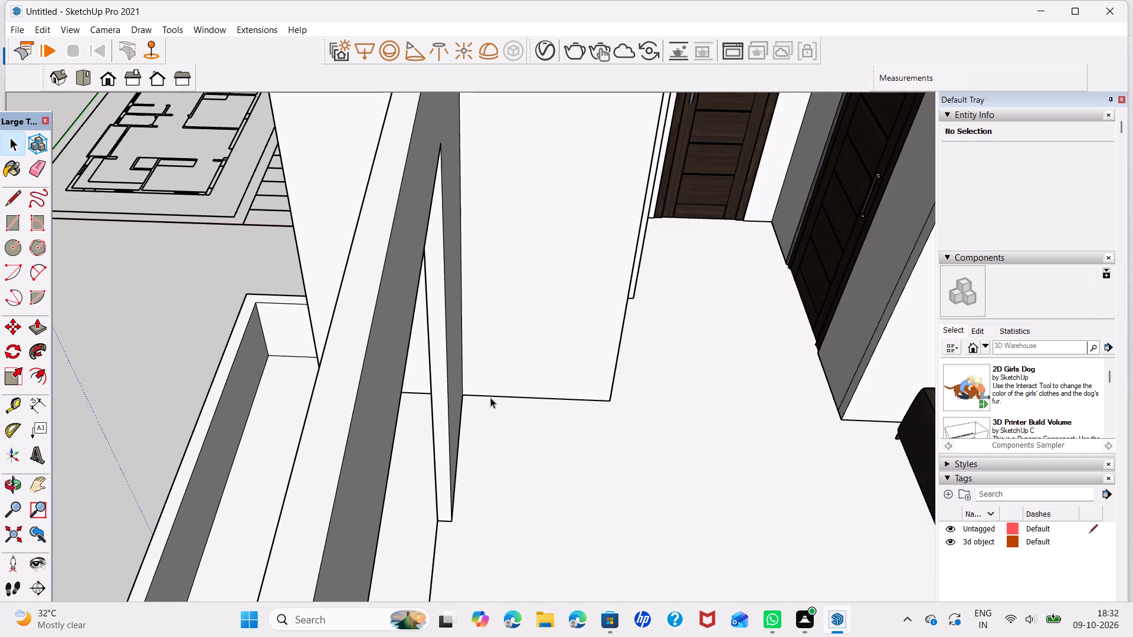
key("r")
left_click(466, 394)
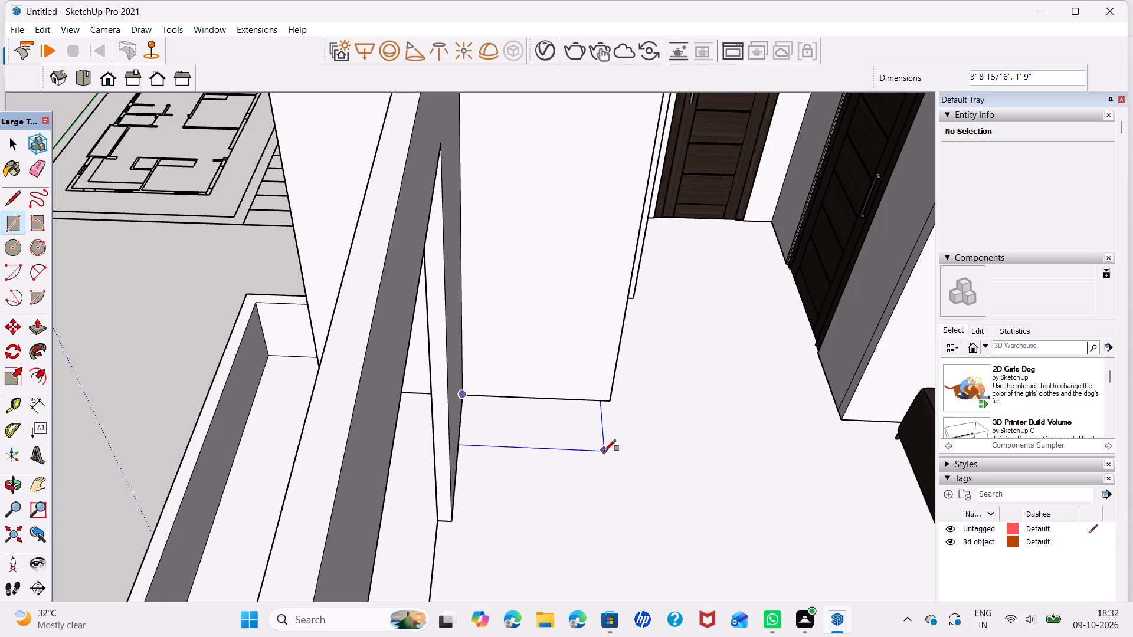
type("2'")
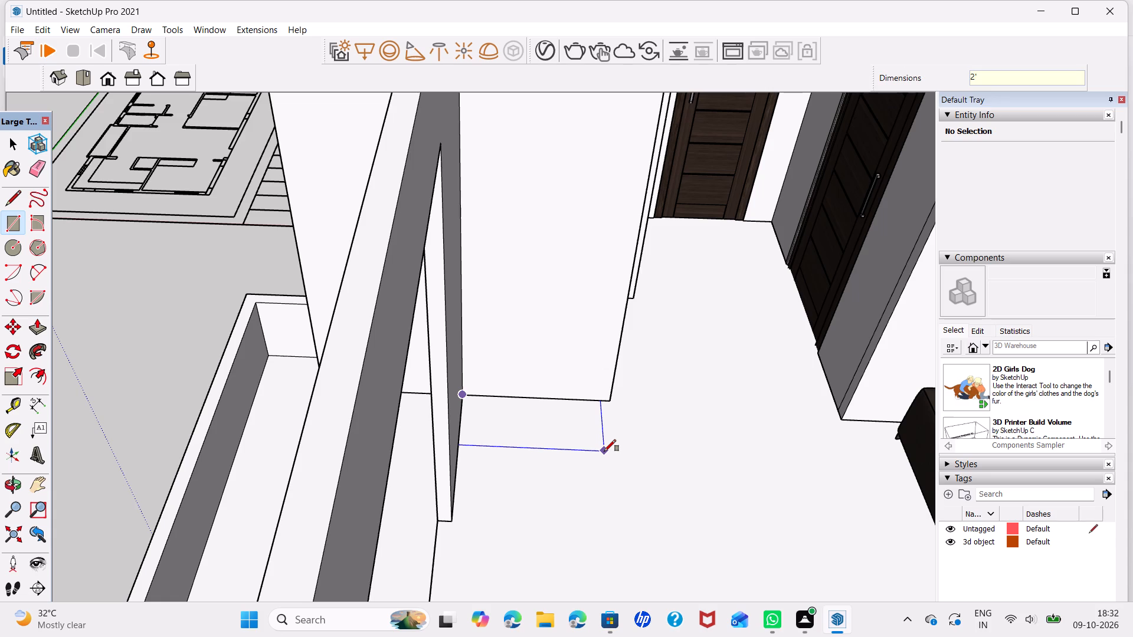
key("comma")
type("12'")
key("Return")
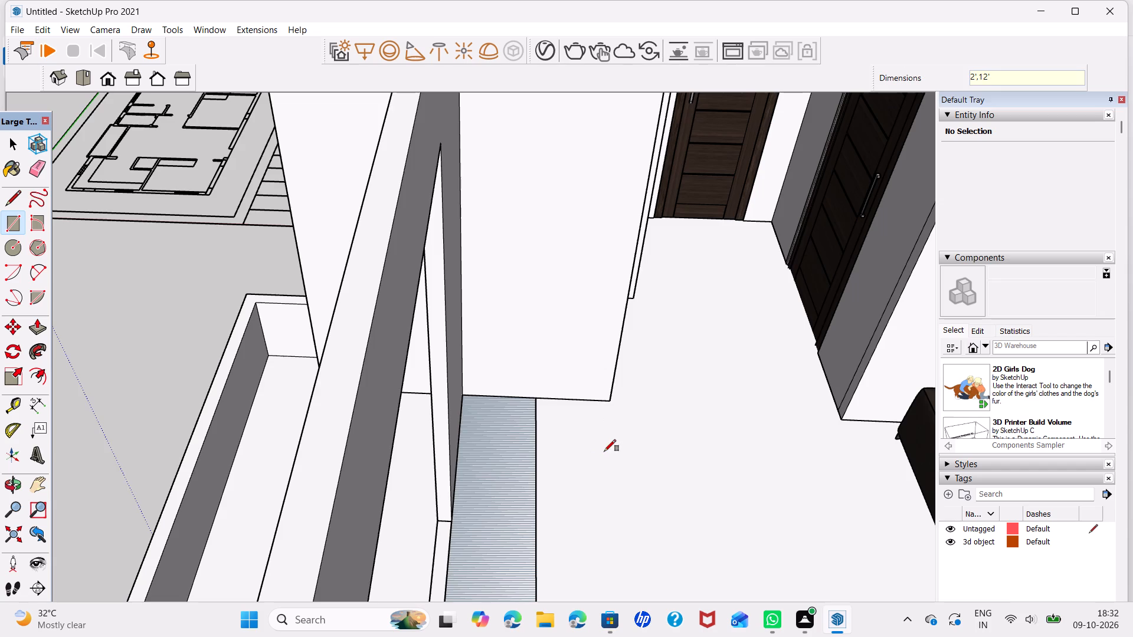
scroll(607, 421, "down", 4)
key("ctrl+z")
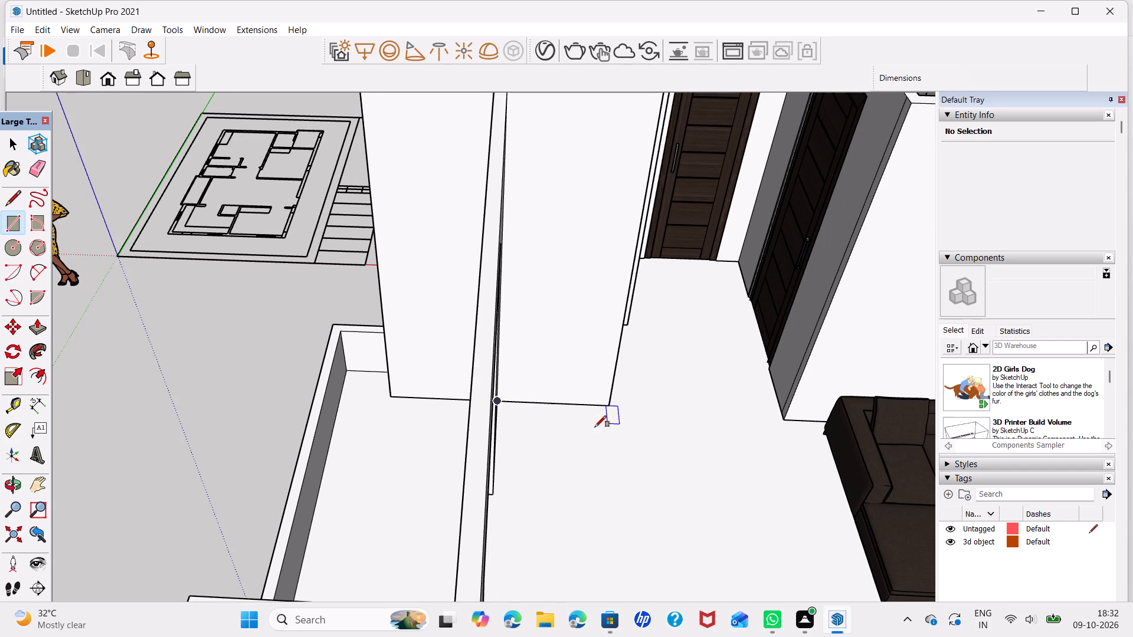
Start a new floor rectangle from the same inner wall corner beside the large opening.
left_click(500, 404)
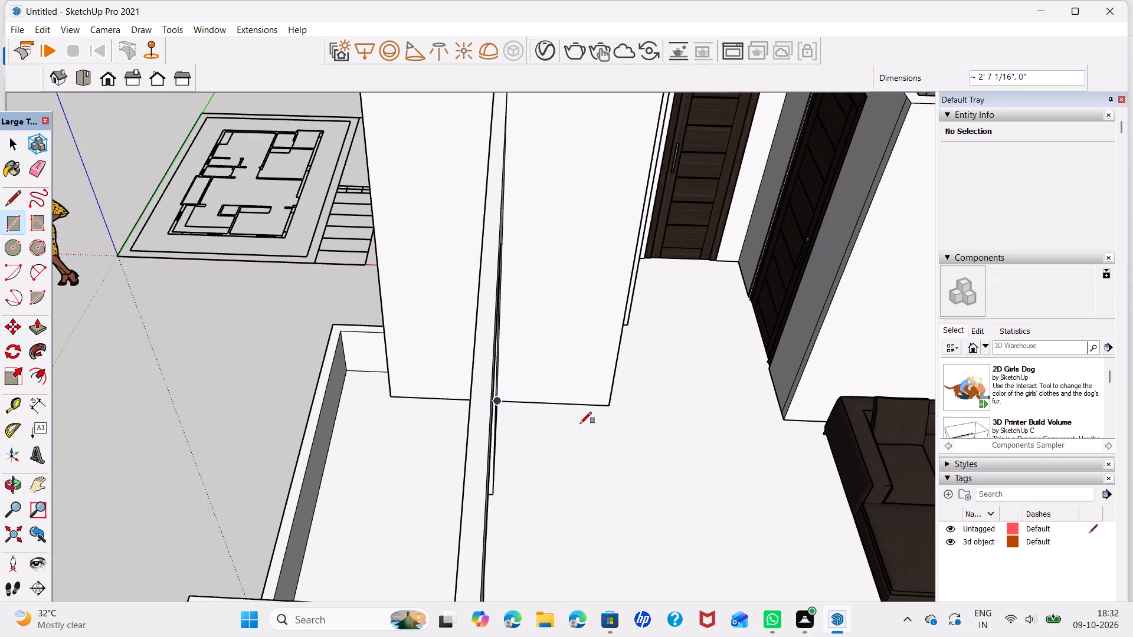
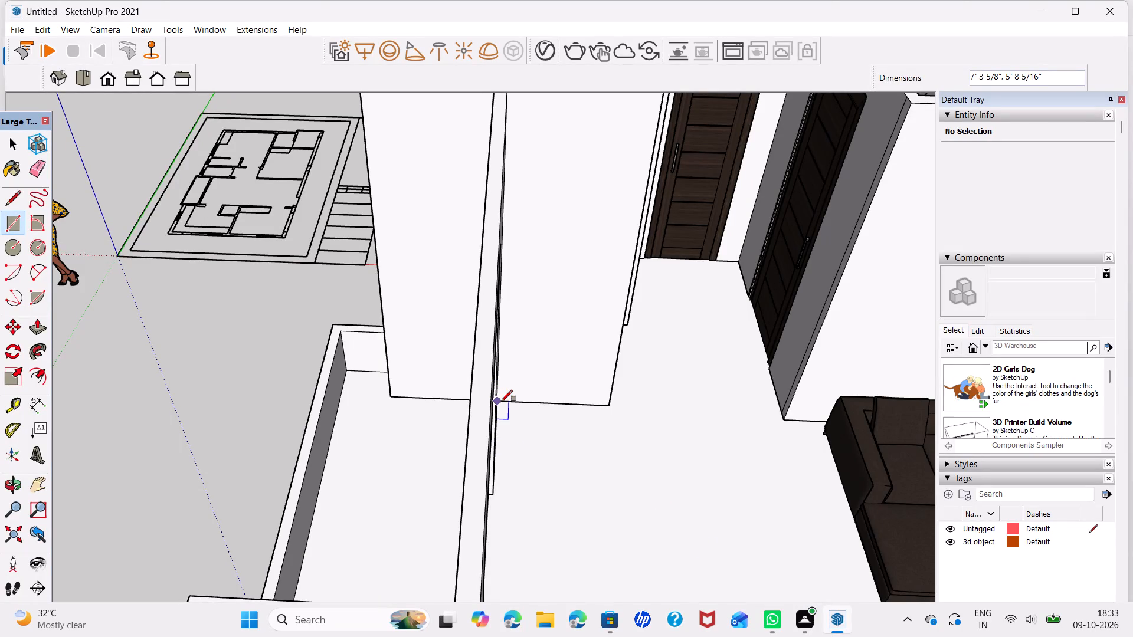
Draw a 3'6" by 1'6" rectangle on the living area floor from the inner wall corner beside the large opening.
left_click(501, 402)
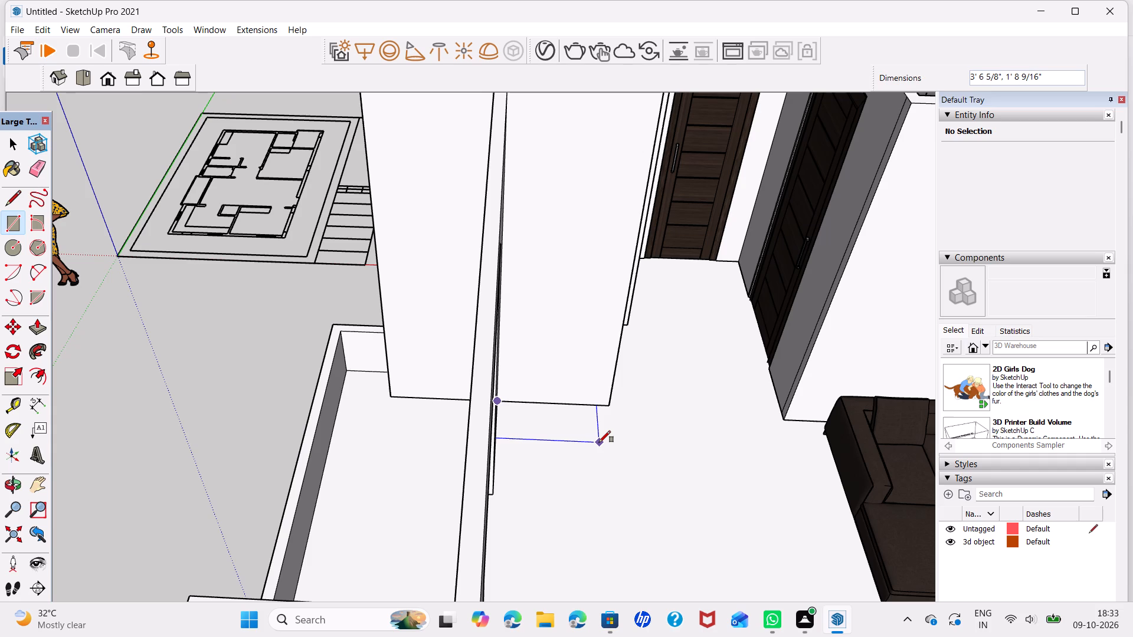
type("3'6")
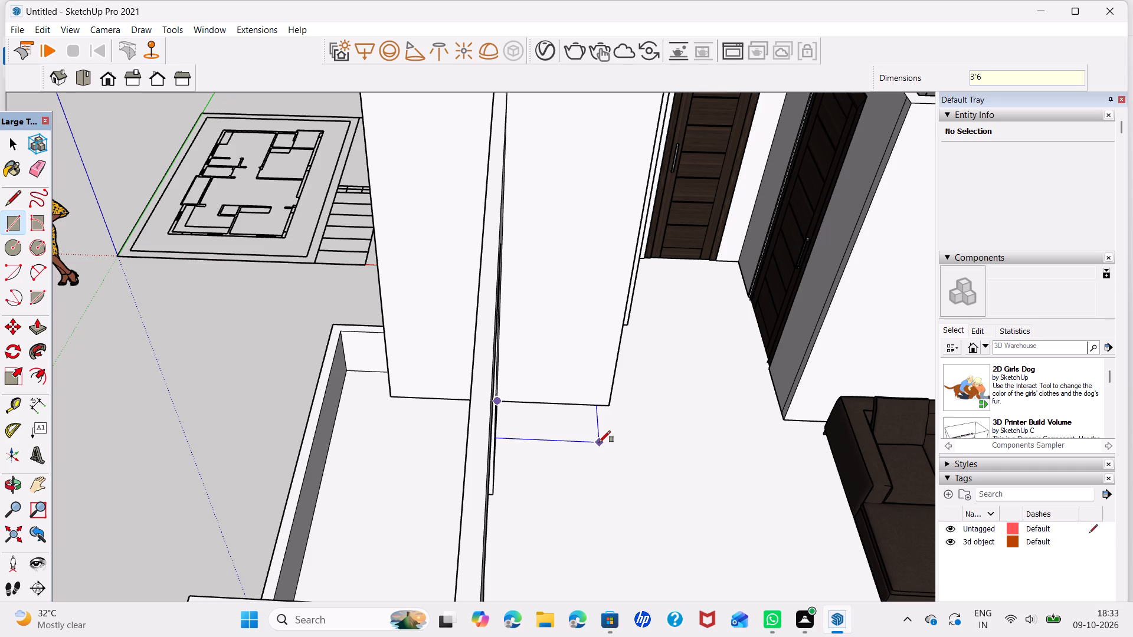
key("comma")
key("1")
type("'6")
key("Return")
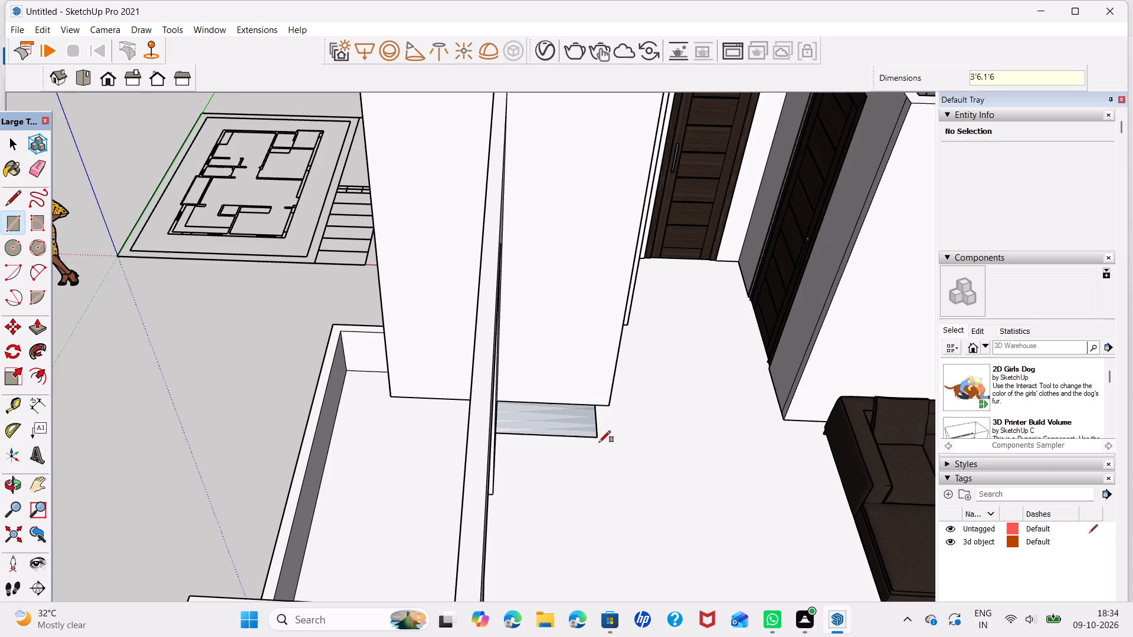
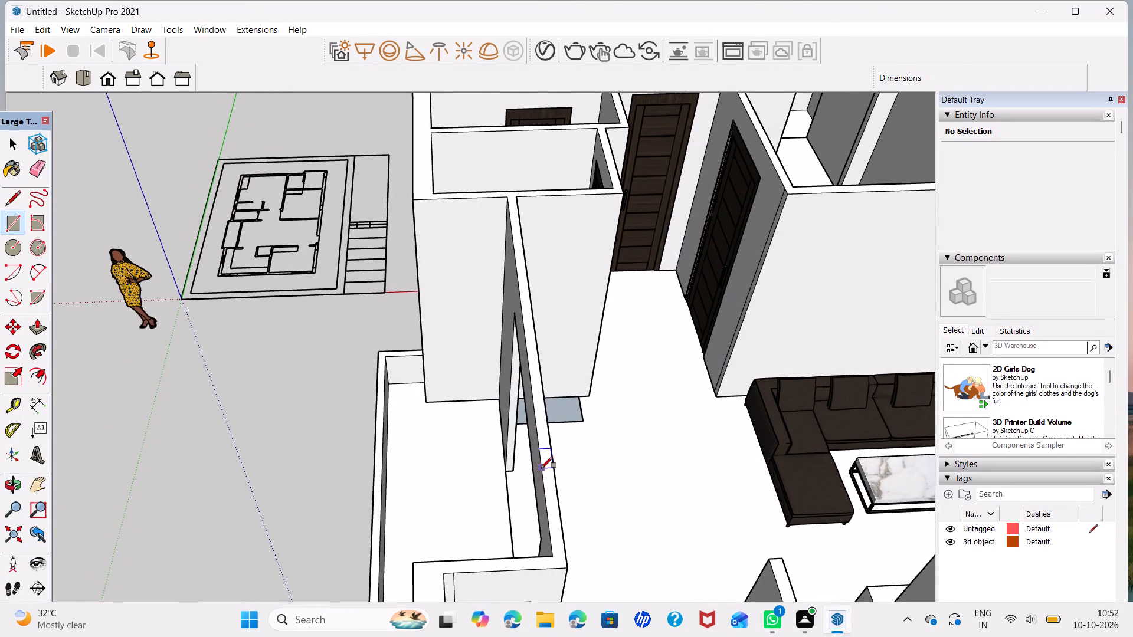
Look over the whole furnished house from several sides, finishing with an overhead view of all rooms.
scroll(541, 468, "down", 7)
key("Escape")
scroll(585, 435, "down", 2)
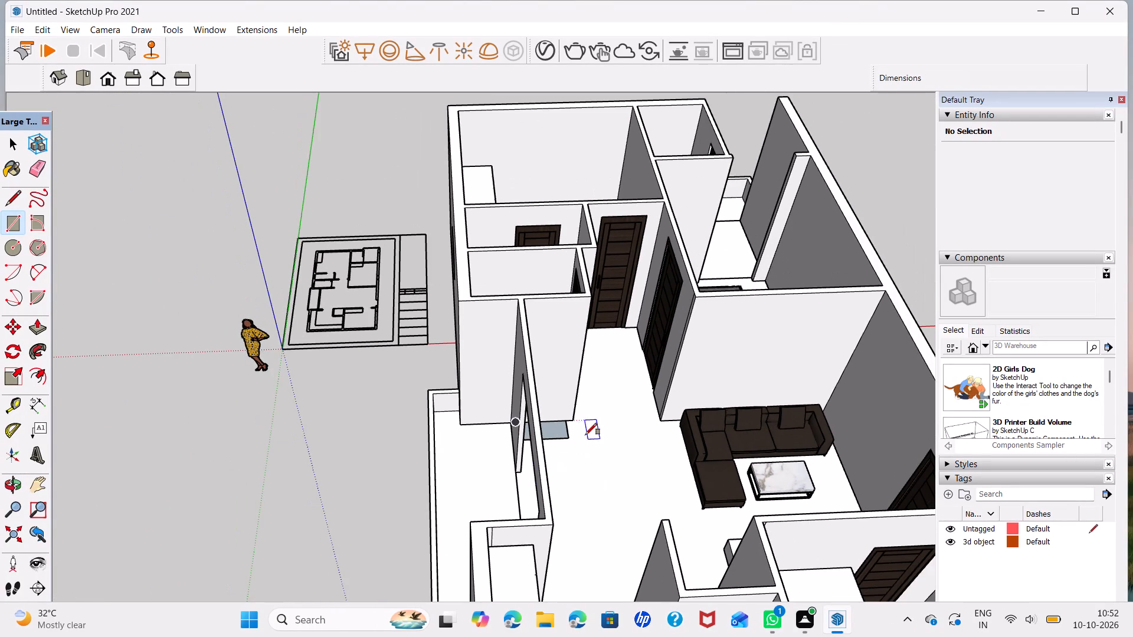
scroll(585, 435, "down", 4)
middle_click_drag(587, 494, 1047, 444)
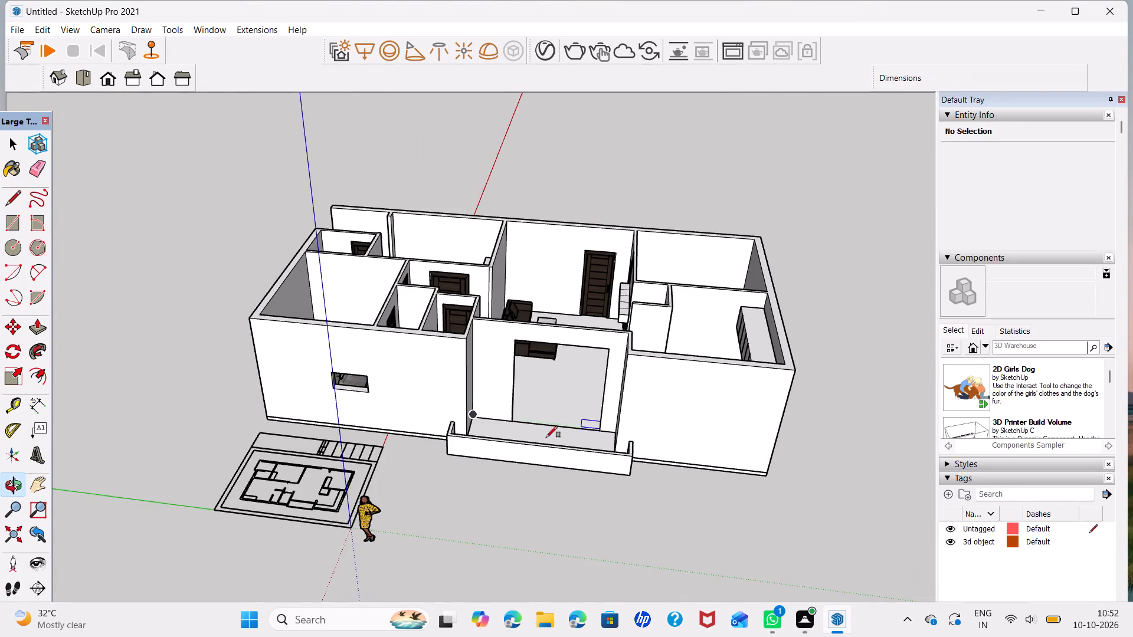
scroll(543, 436, "down", 4)
middle_click_drag(575, 396, 0, 403)
scroll(391, 360, "down", 2)
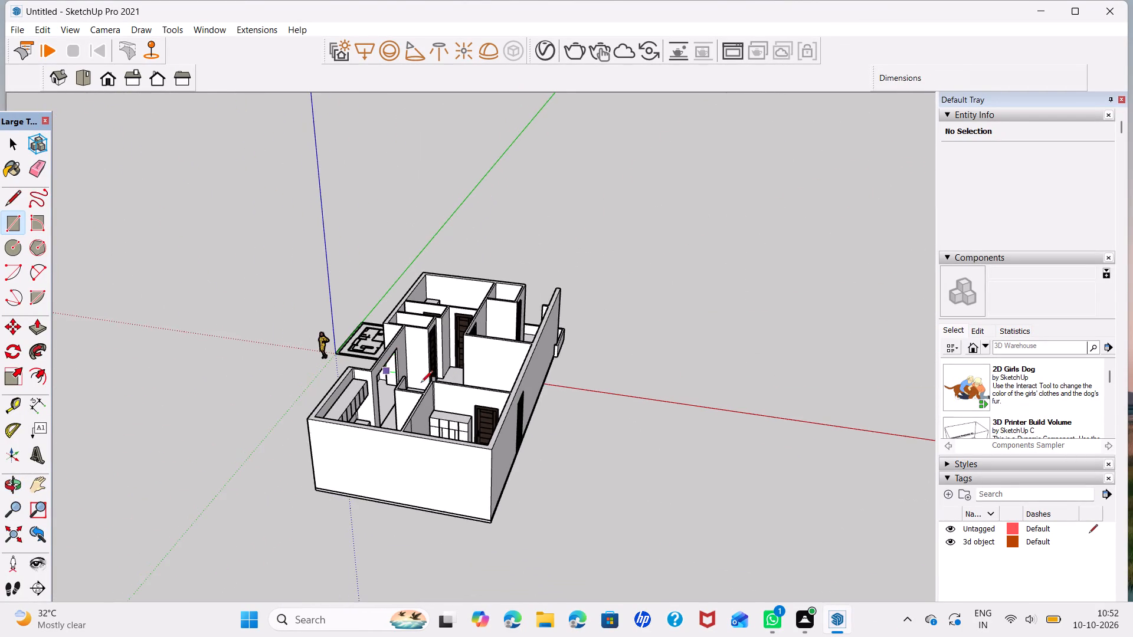
middle_click_drag(469, 395, 64, 429)
scroll(513, 362, "up", 6)
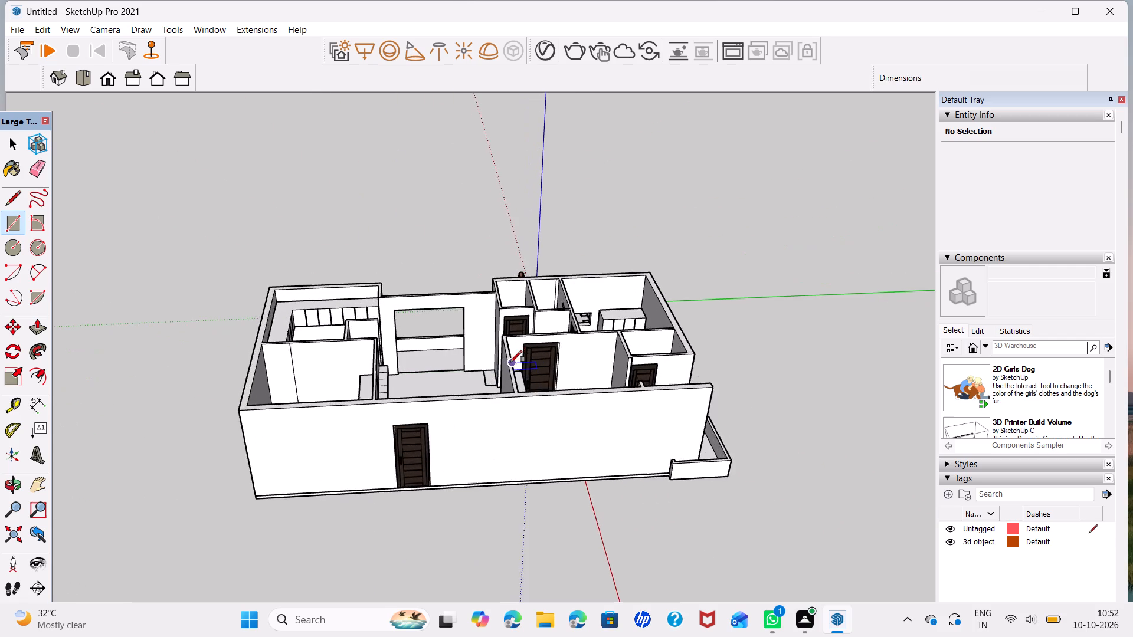
scroll(510, 362, "up", 7)
middle_click_drag(692, 397, 640, 563)
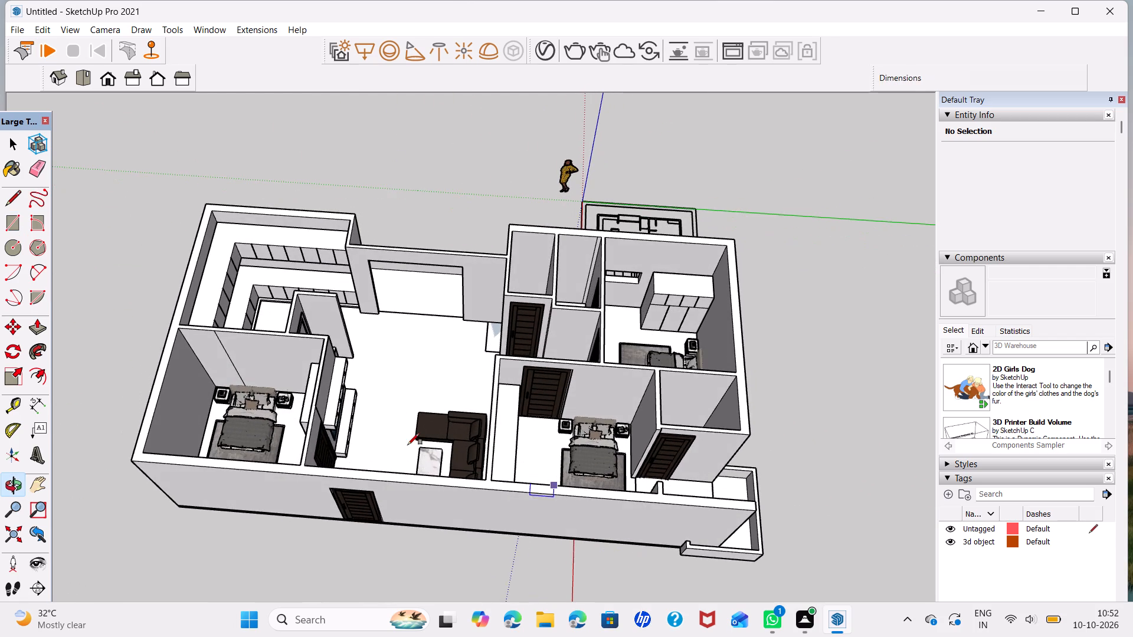
middle_click_drag(417, 450, 434, 548)
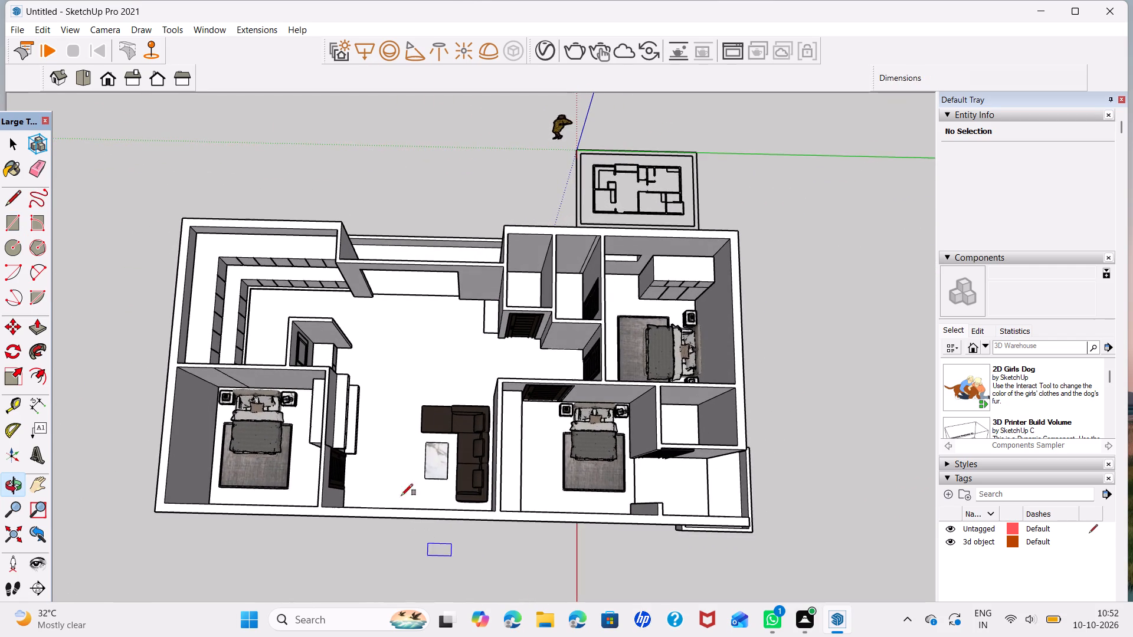
scroll(379, 457, "up", 1)
key("Escape")
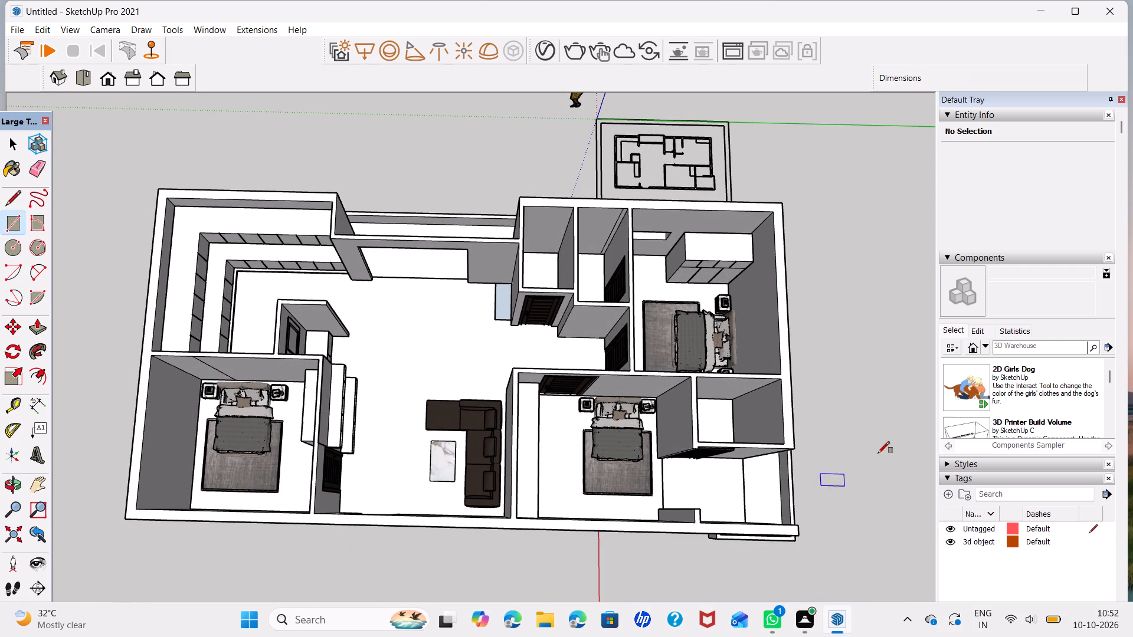
Paint the house walls with the pale cream Color D01 from the Colors material collection.
key("space")
scroll(1021, 498, "down", 8)
scroll(1029, 313, "down", 6)
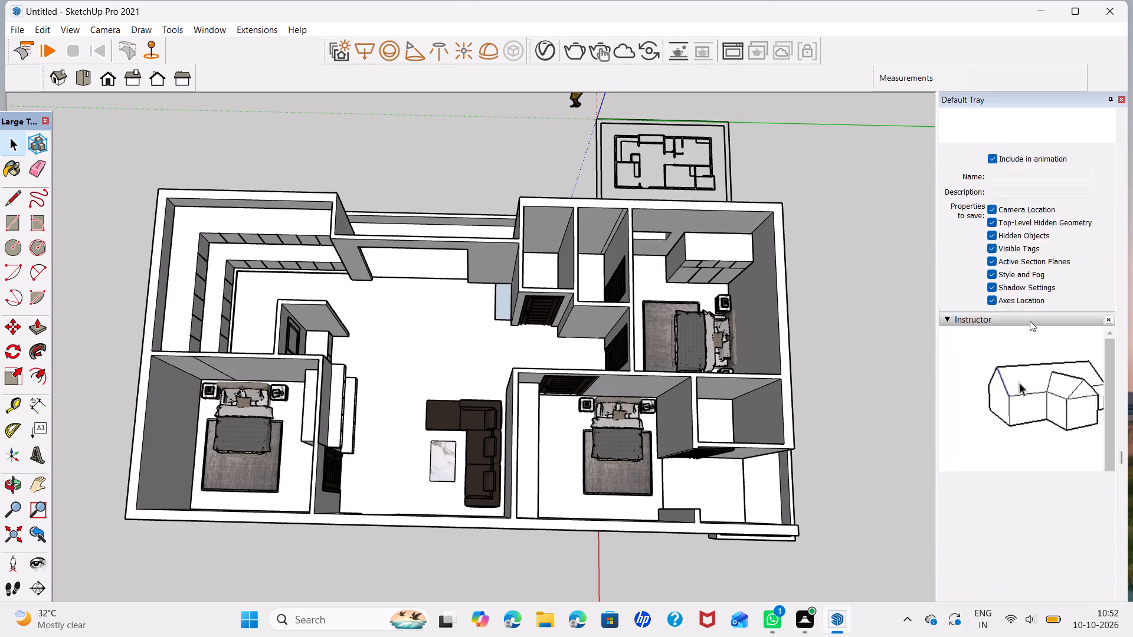
scroll(1030, 321, "down", 2)
scroll(1028, 383, "down", 17)
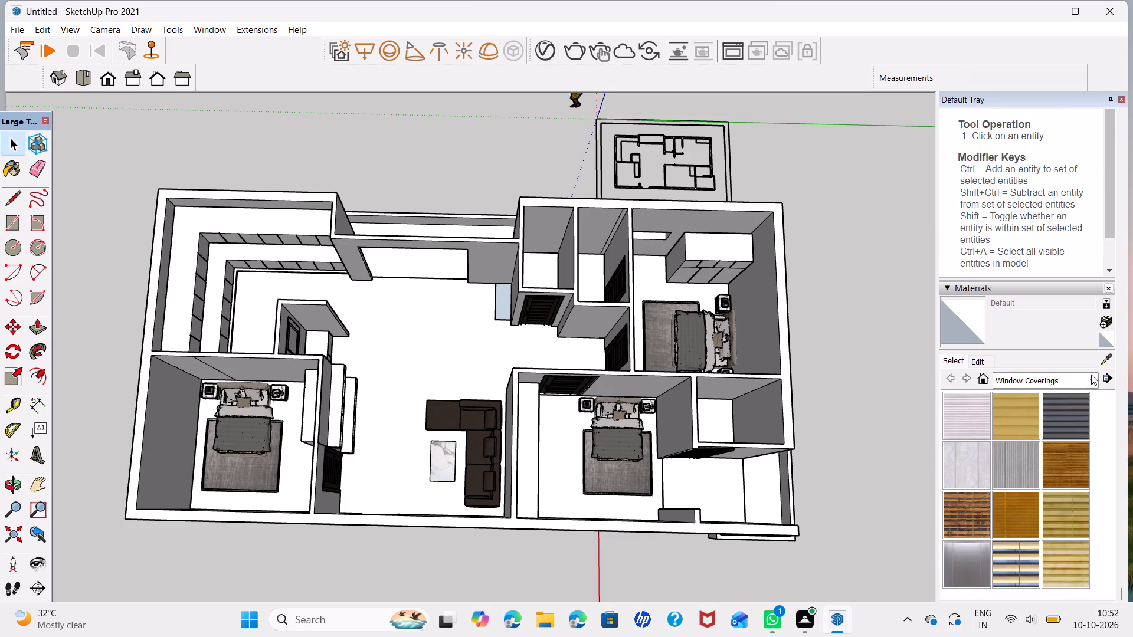
left_click(1094, 381)
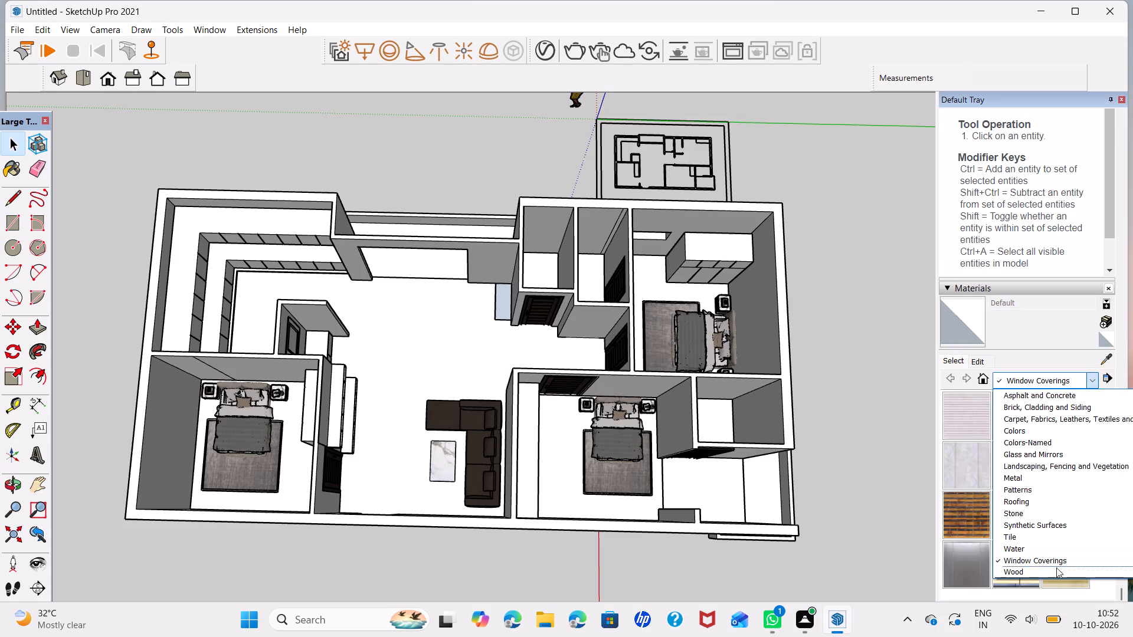
left_click(1011, 434)
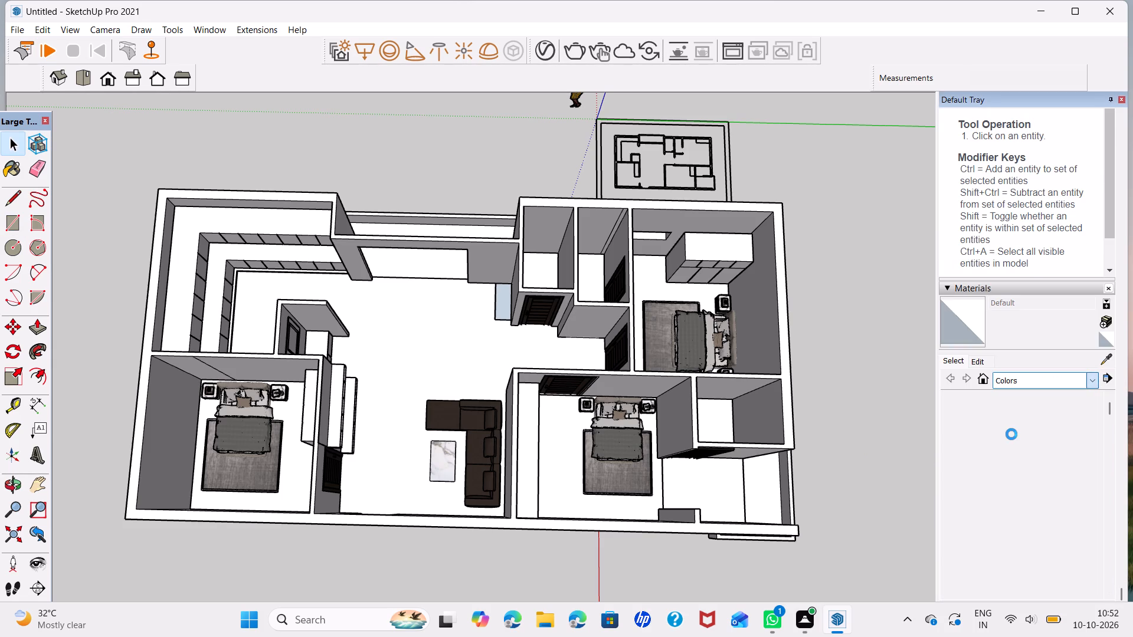
scroll(1020, 472, "down", 5)
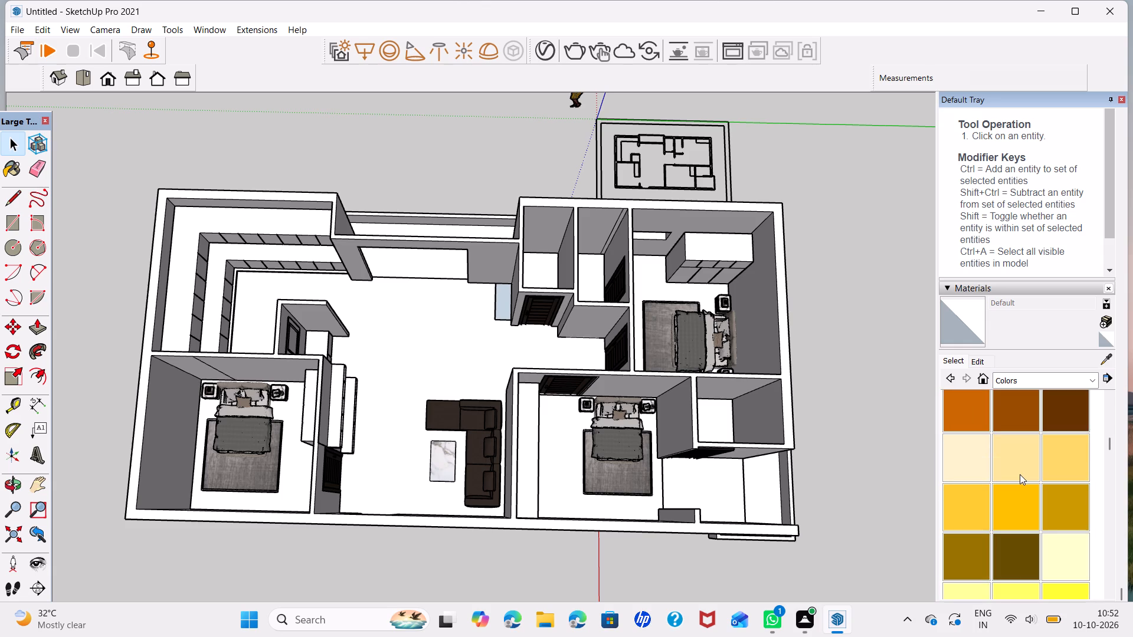
scroll(962, 471, "up", 1)
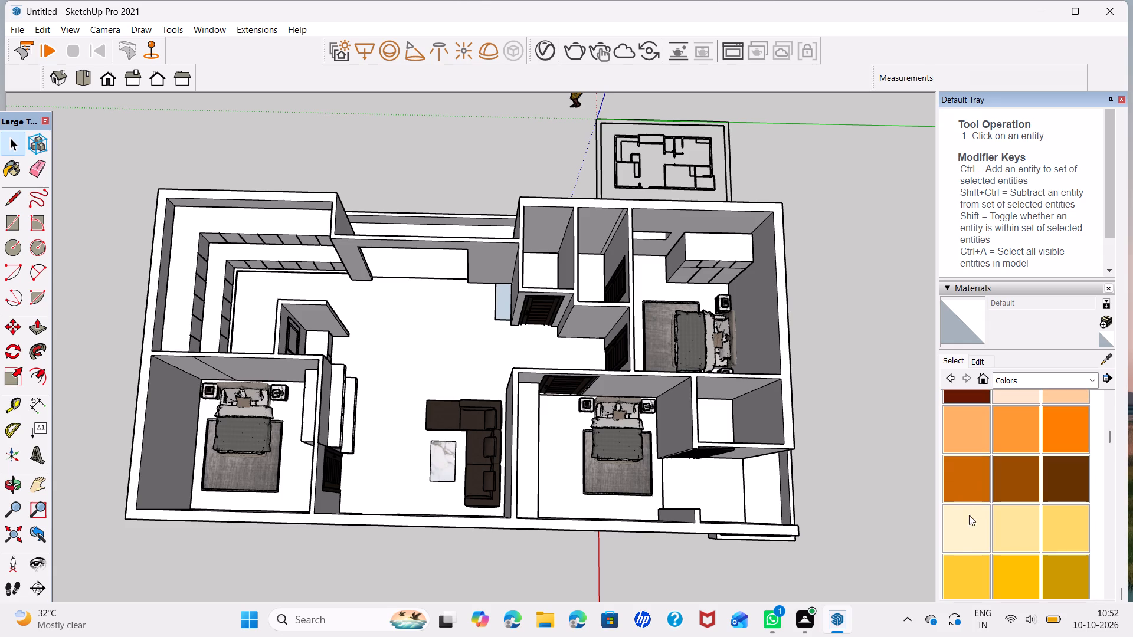
left_click(962, 528)
left_click(710, 528)
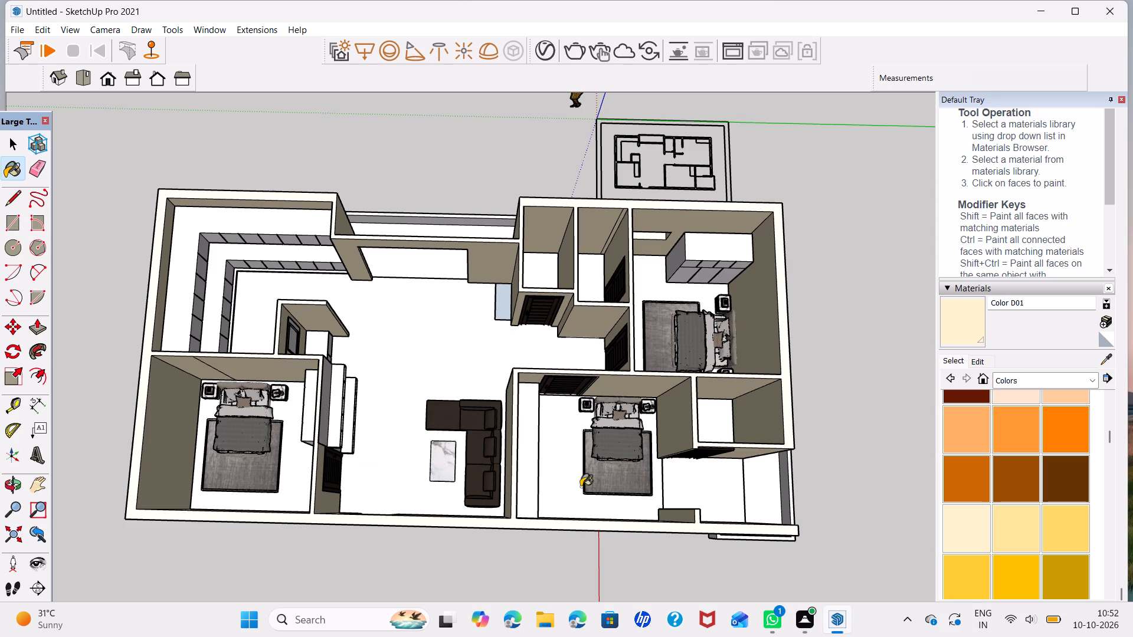
key("Escape")
key("space")
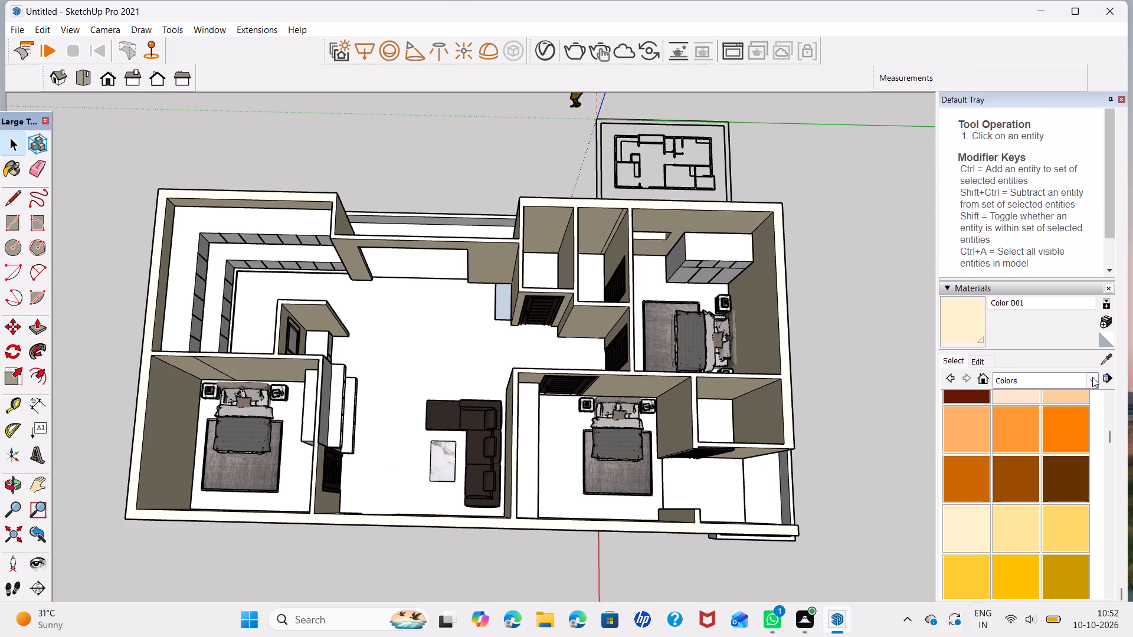
Paint the floor throughout the house with Slate Light Tile from the Tile material collection.
left_click(1091, 382)
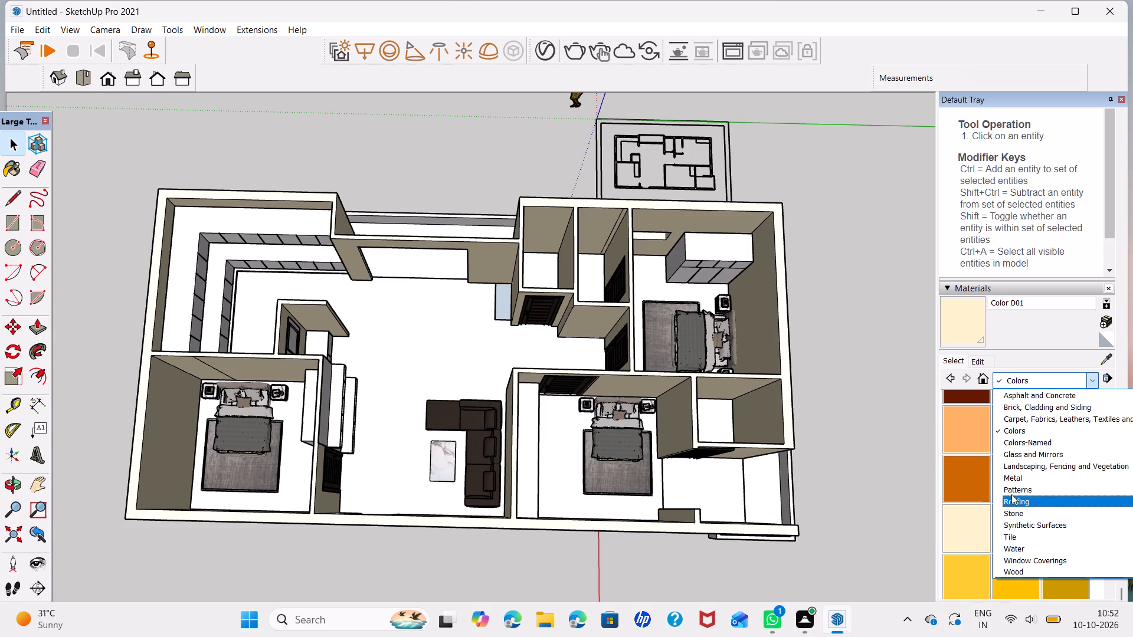
left_click(1026, 537)
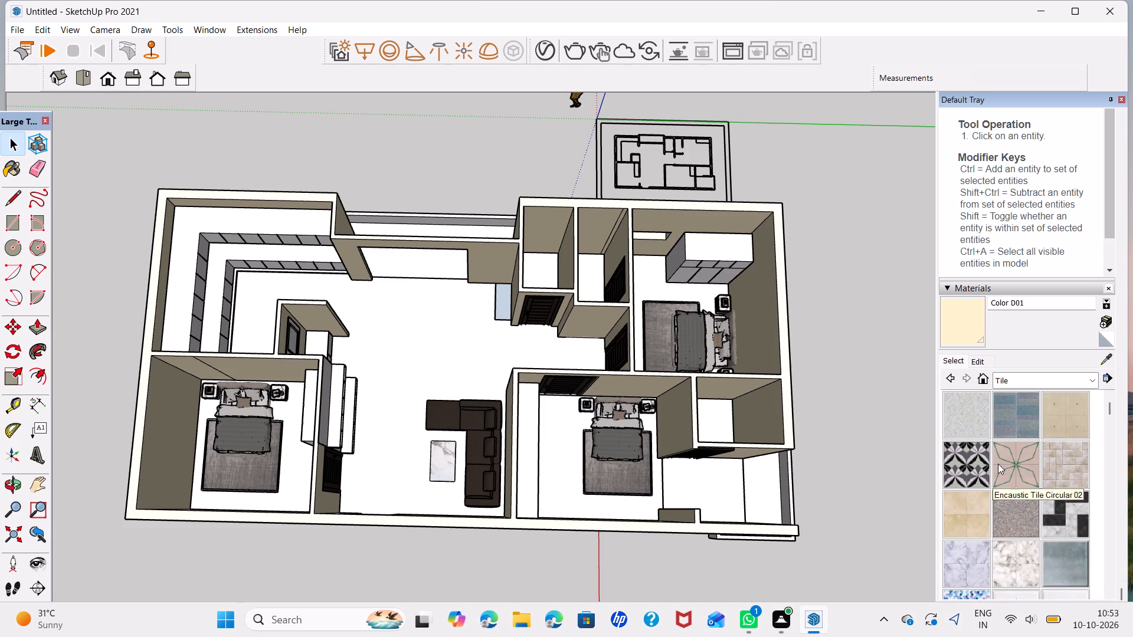
scroll(998, 464, "down", 3)
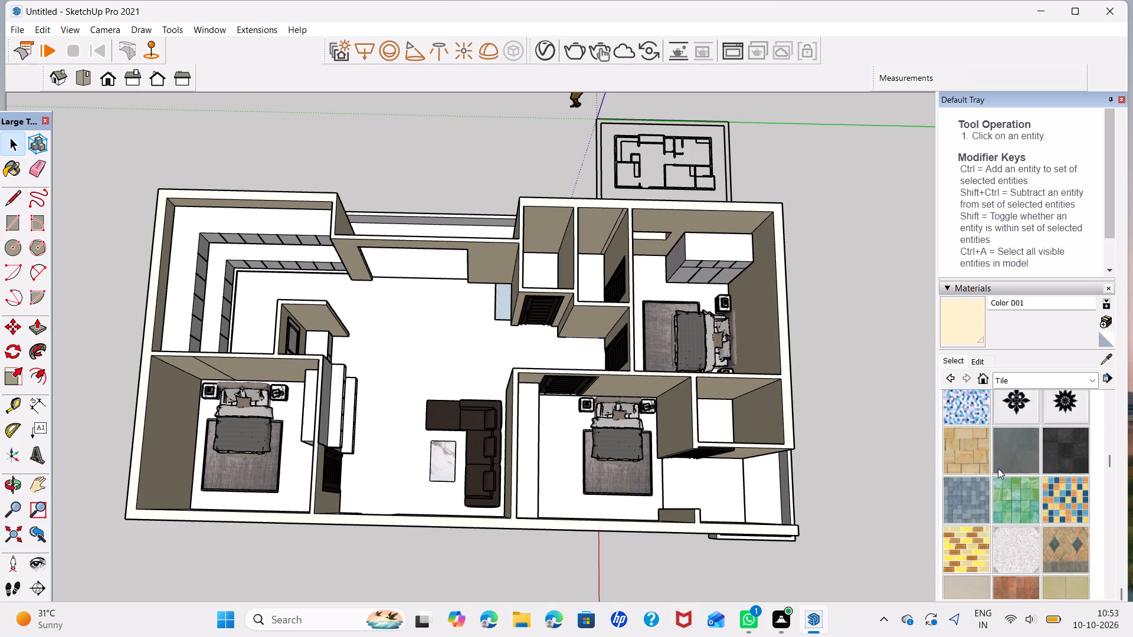
left_click(1076, 454)
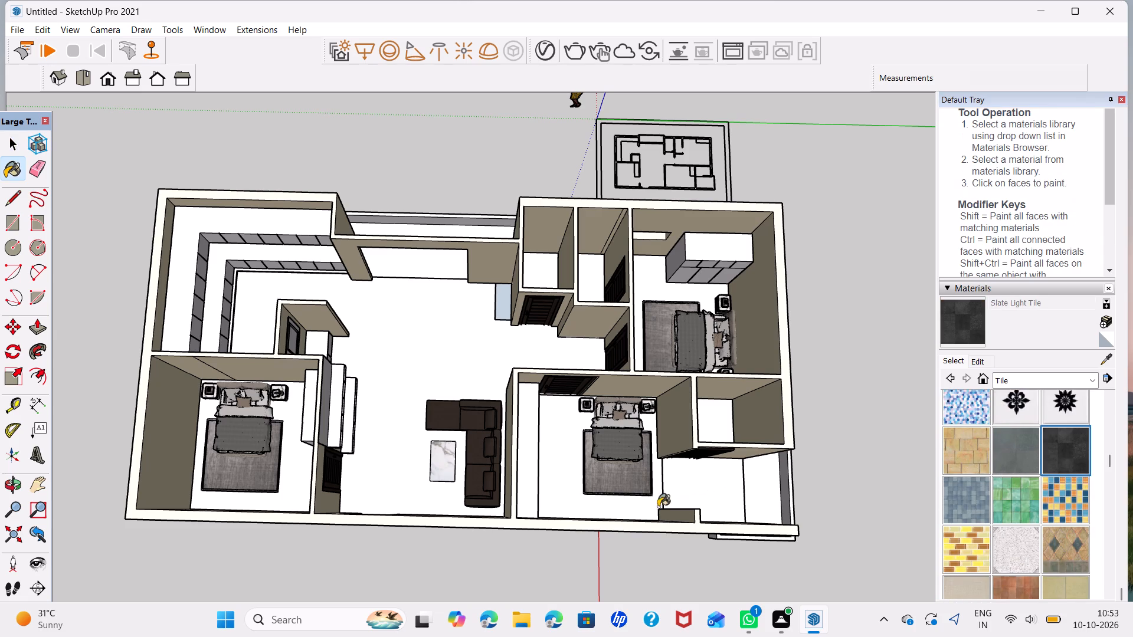
left_click(563, 498)
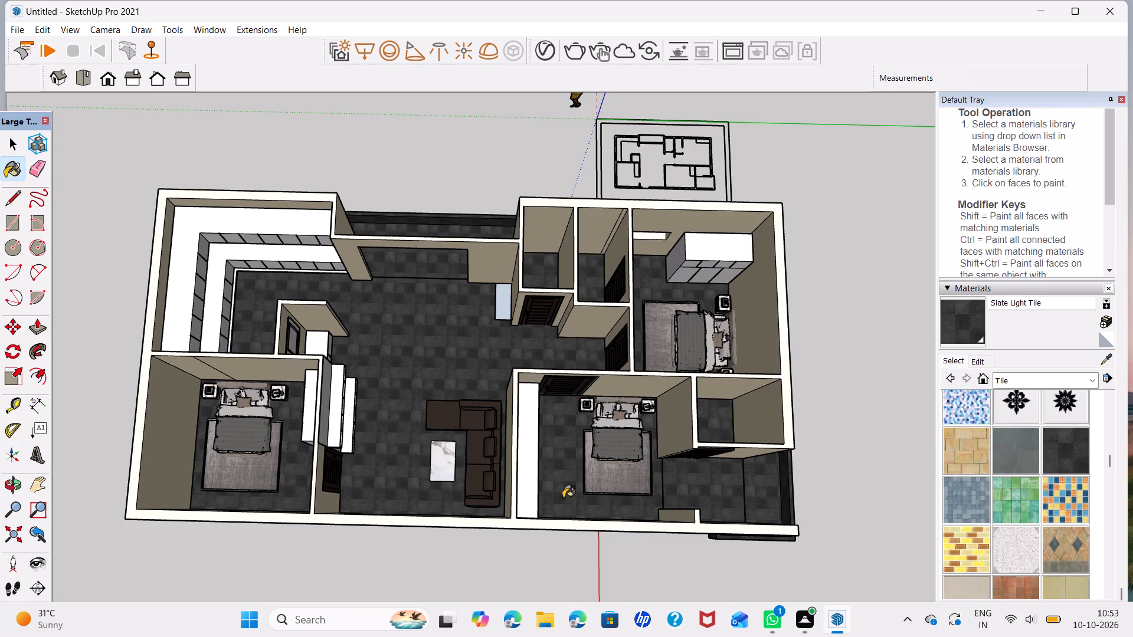
key("space")
Examine the painted walls and tiled floor from several angles, checking which surfaces the floor beside the front bedroom is connected to.
scroll(688, 491, "up", 5)
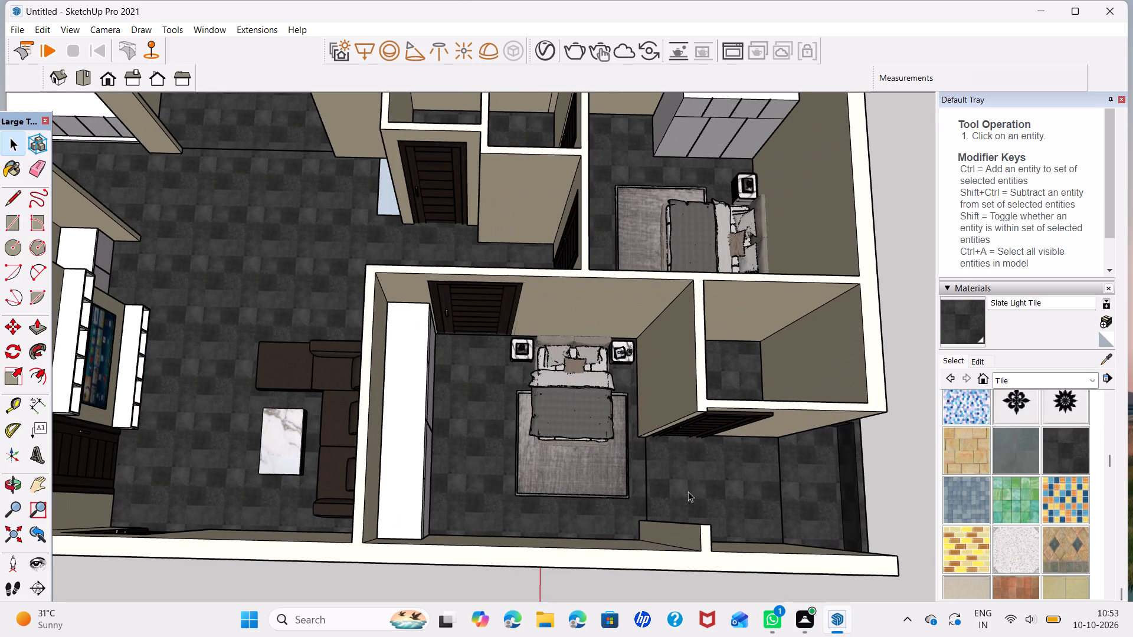
scroll(741, 498, "down", 2)
middle_click_drag(812, 495, 686, 418)
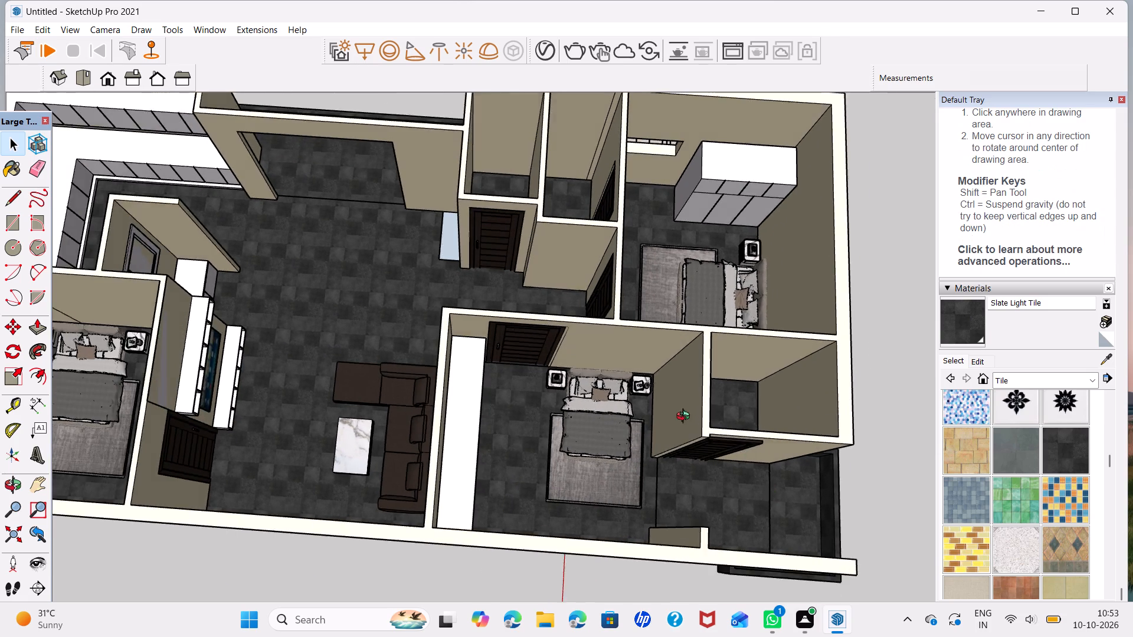
middle_click_drag(686, 418, 882, 394)
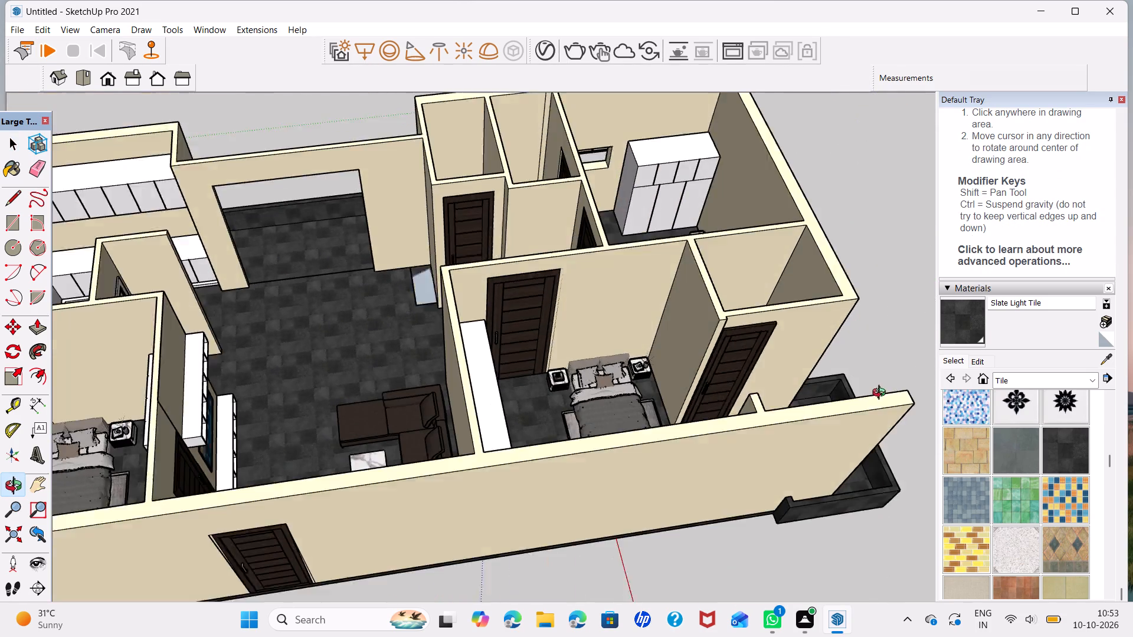
middle_click_drag(882, 394, 876, 570)
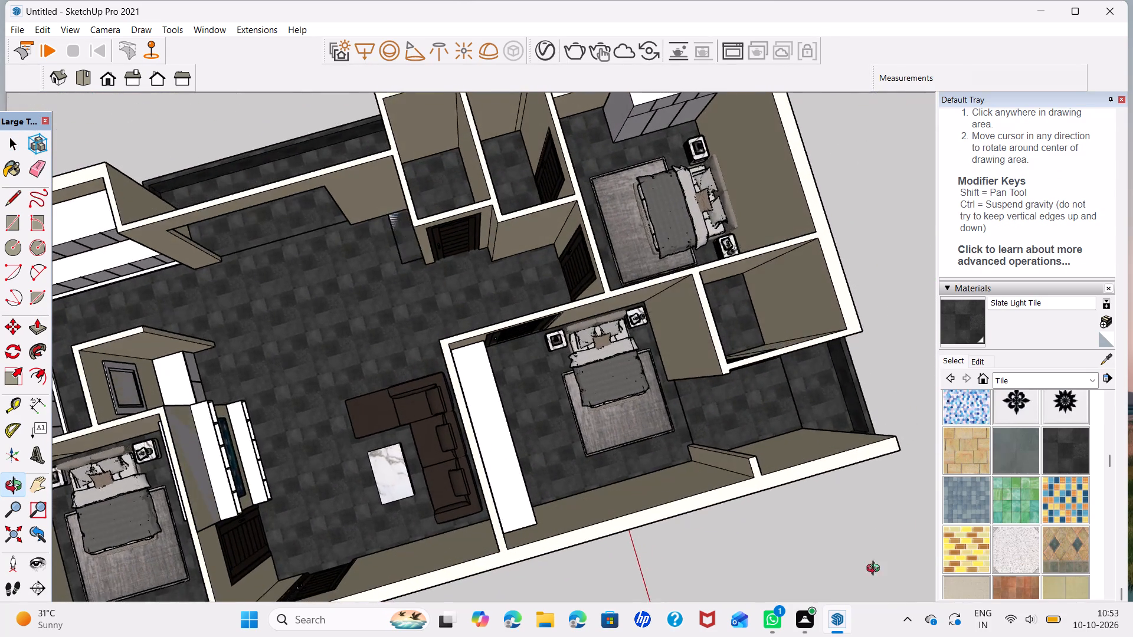
middle_click_drag(876, 570, 835, 580)
triple_click(732, 482)
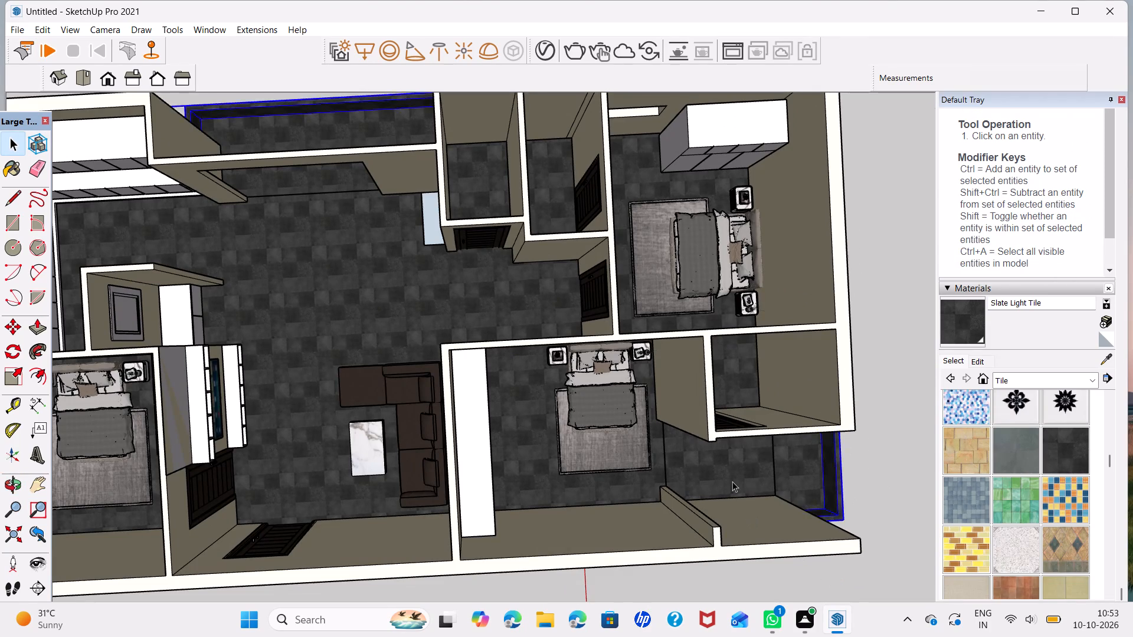
left_click(732, 481)
left_click(733, 481)
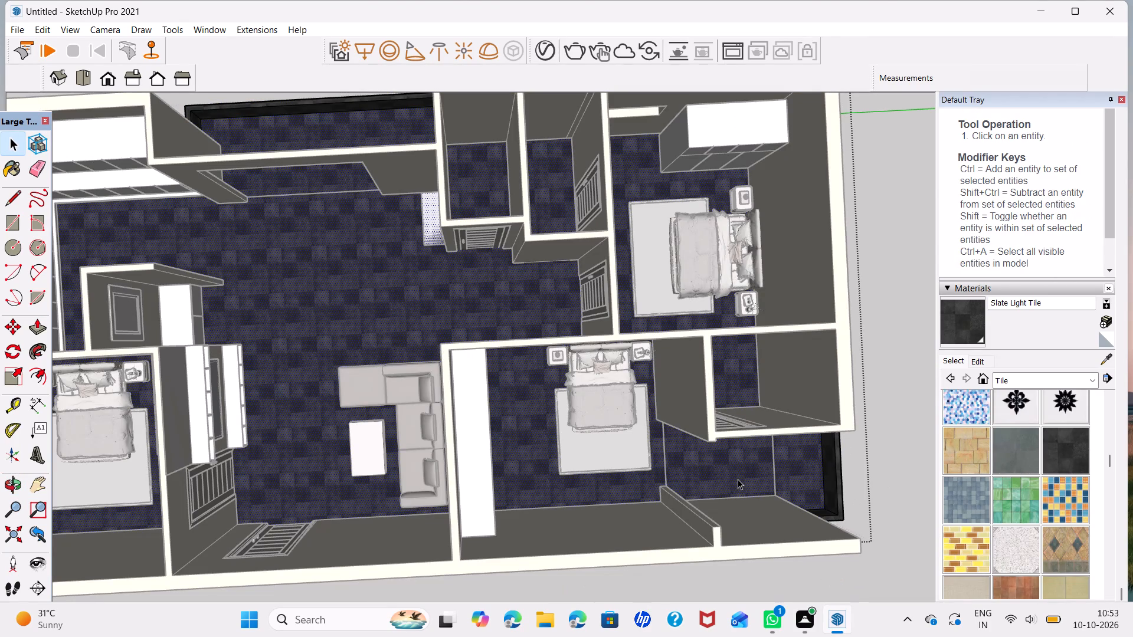
left_click(738, 479)
left_click(803, 473)
left_click(726, 480)
left_click(896, 402)
scroll(572, 461, "down", 4)
middle_click_drag(566, 492, 529, 419)
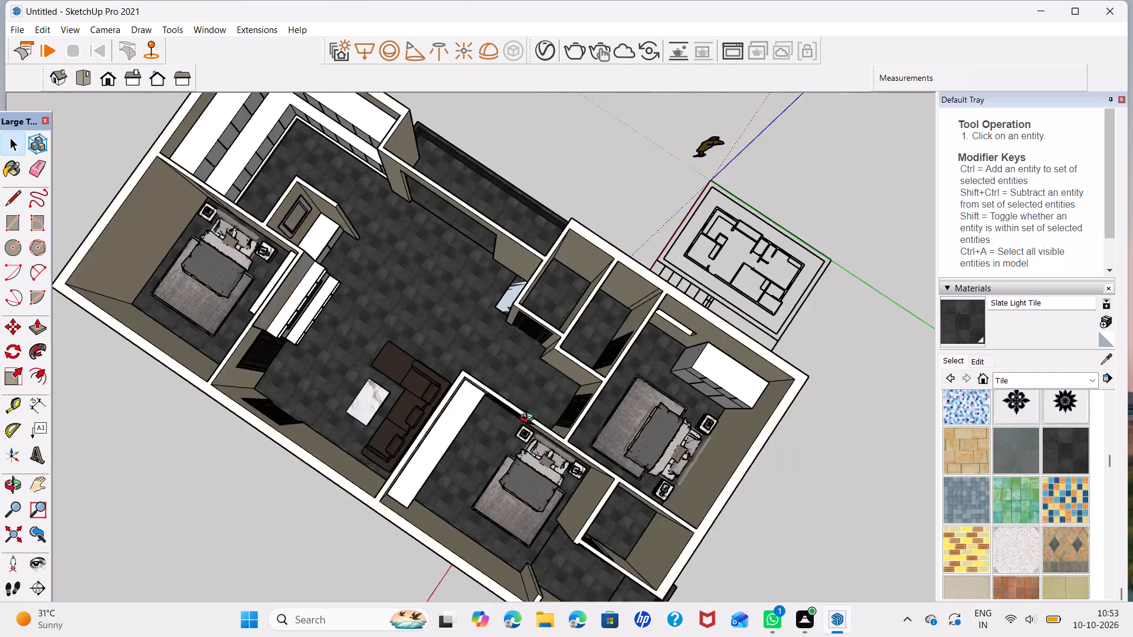
middle_click_drag(529, 419, 759, 331)
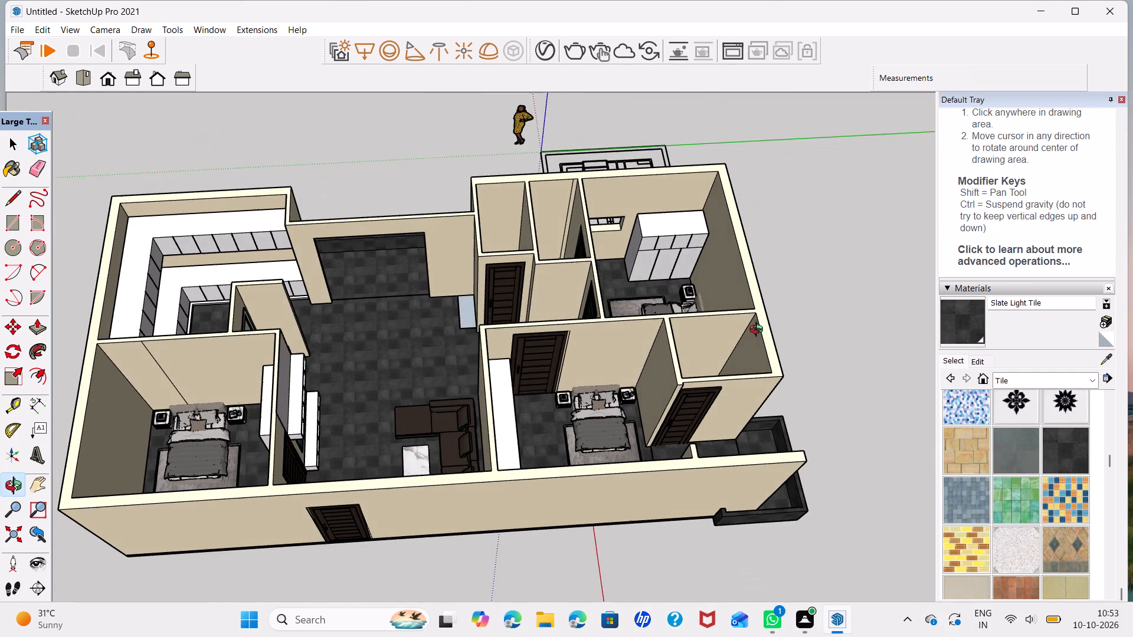
middle_click_drag(759, 331, 717, 314)
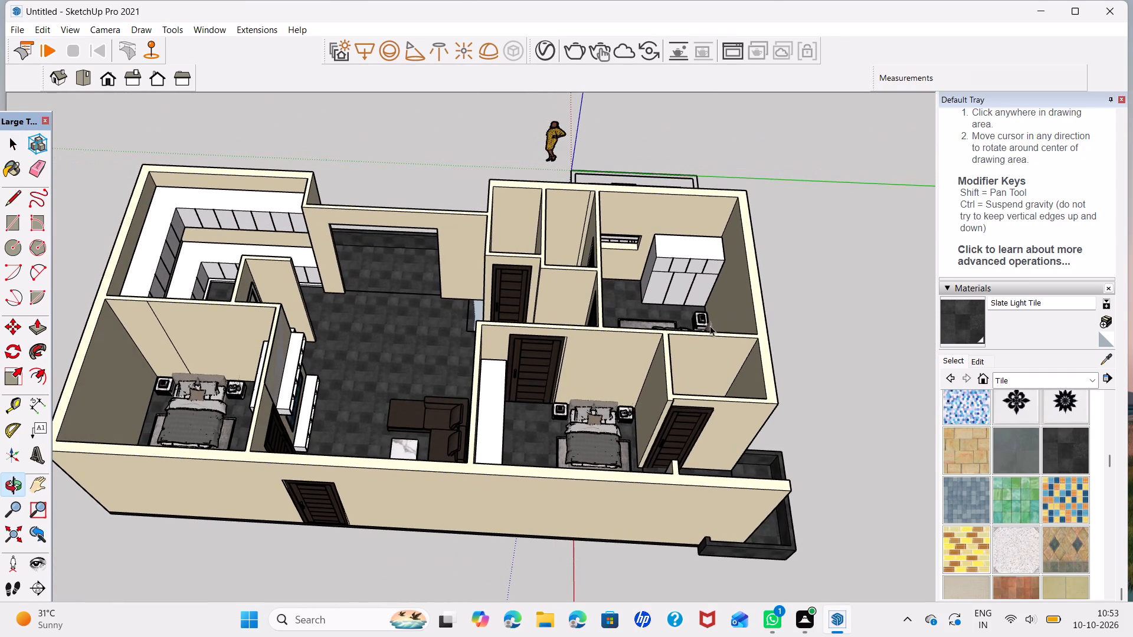
Paint two bedroom wardrobes, the top of the wardrobe in the bedroom beside the kitchen, and the adjoining living-room unit with Wood Bamboo.
scroll(993, 437, "down", 1)
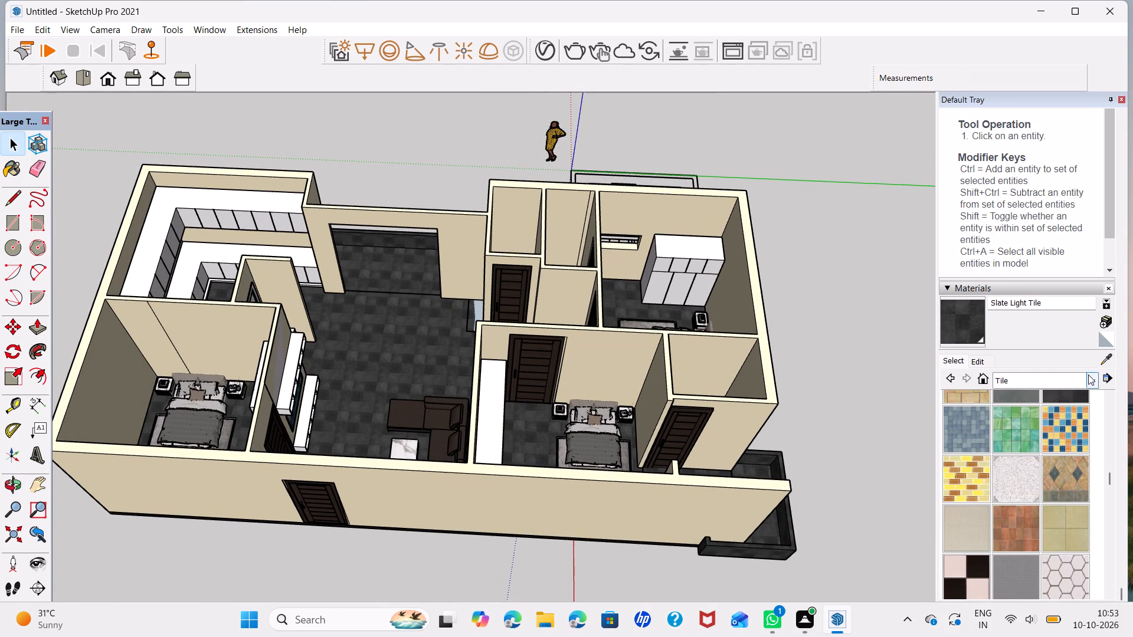
left_click(1088, 375)
left_click(1042, 577)
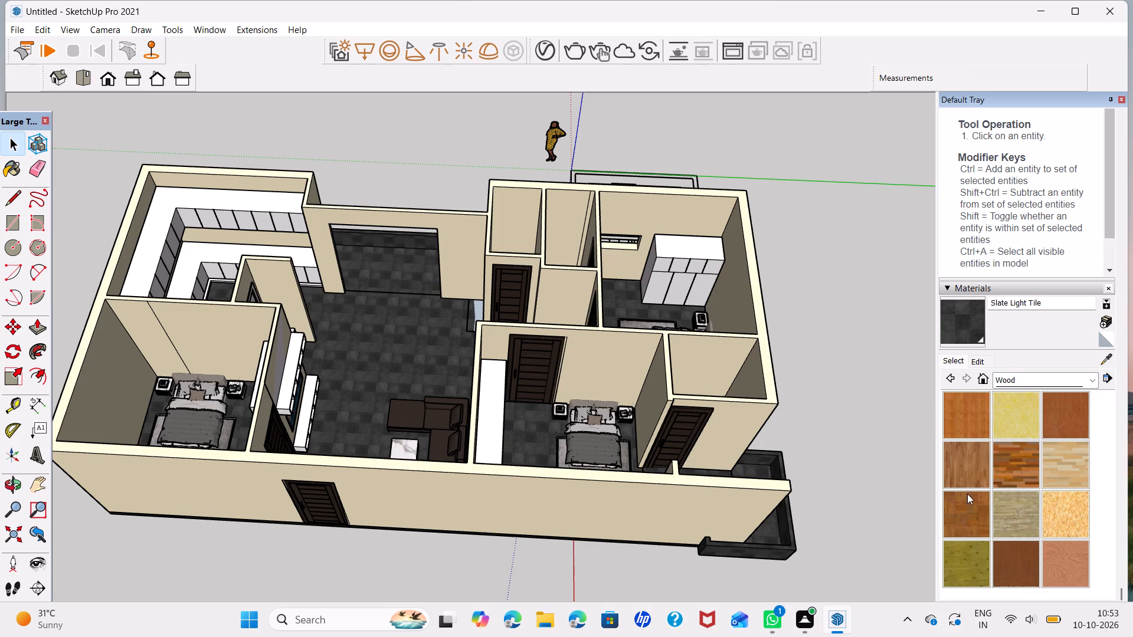
scroll(1026, 534, "down", 4)
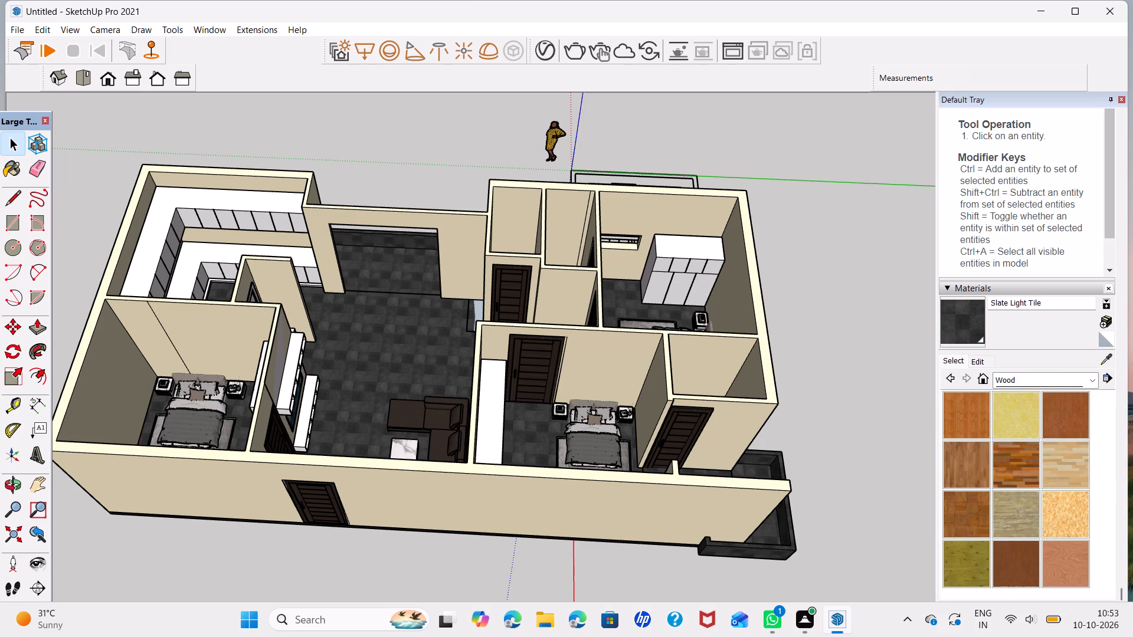
left_click(962, 415)
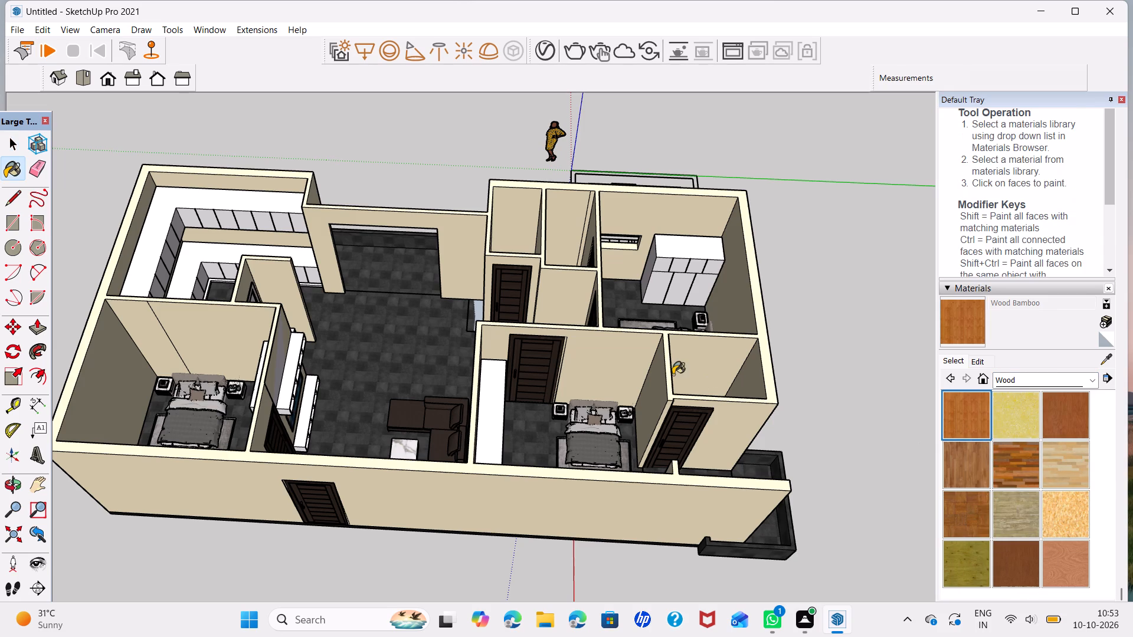
left_click(491, 425)
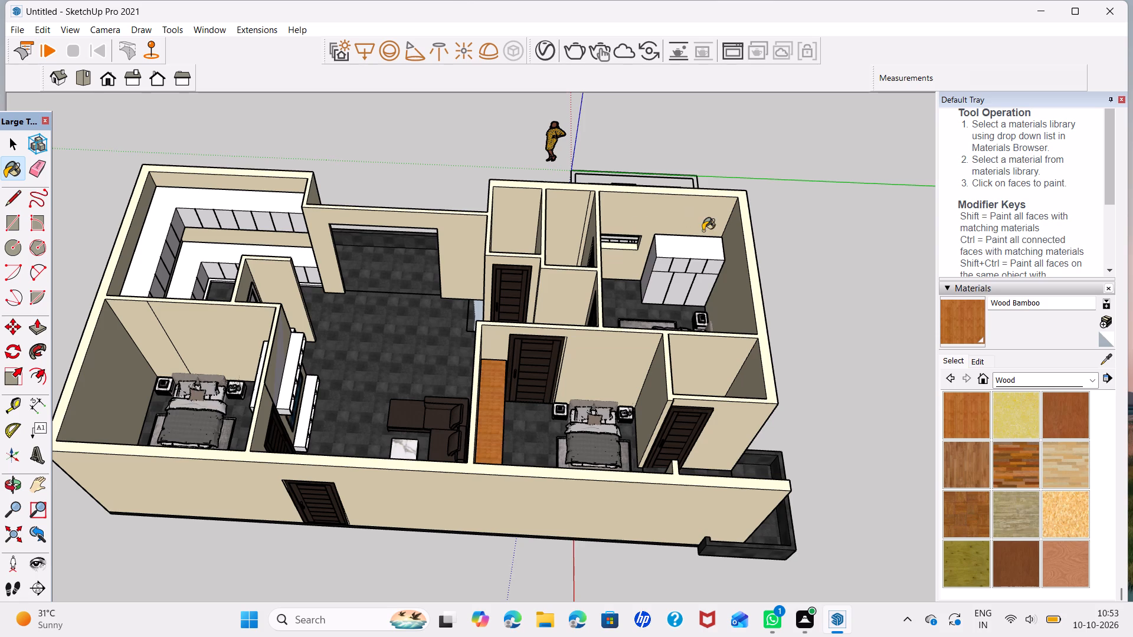
left_click(703, 246)
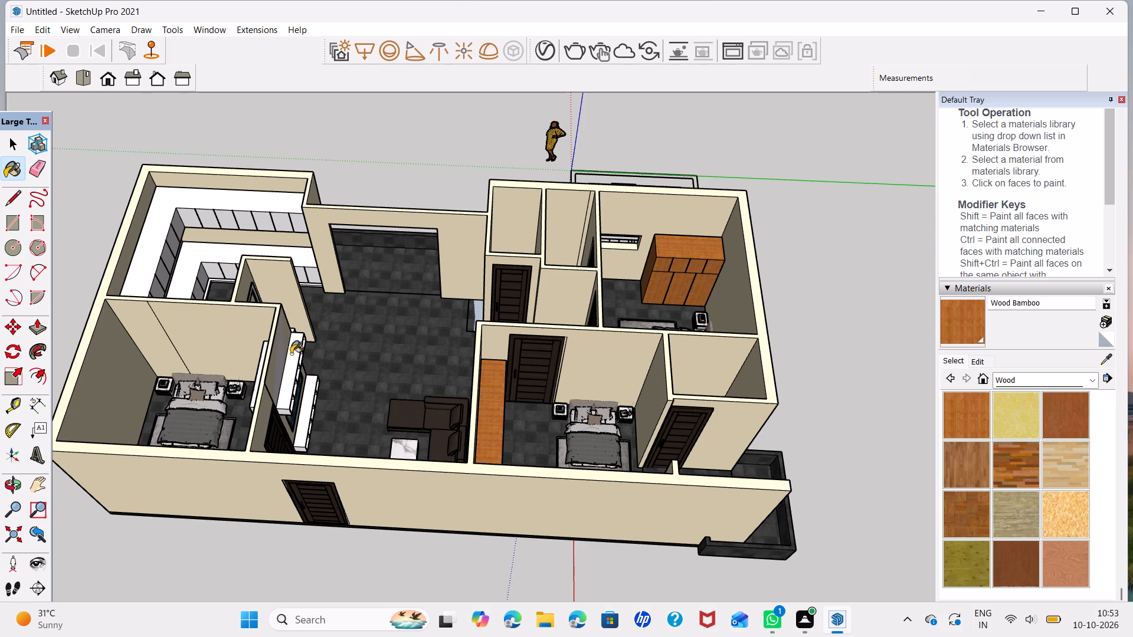
left_click(293, 370)
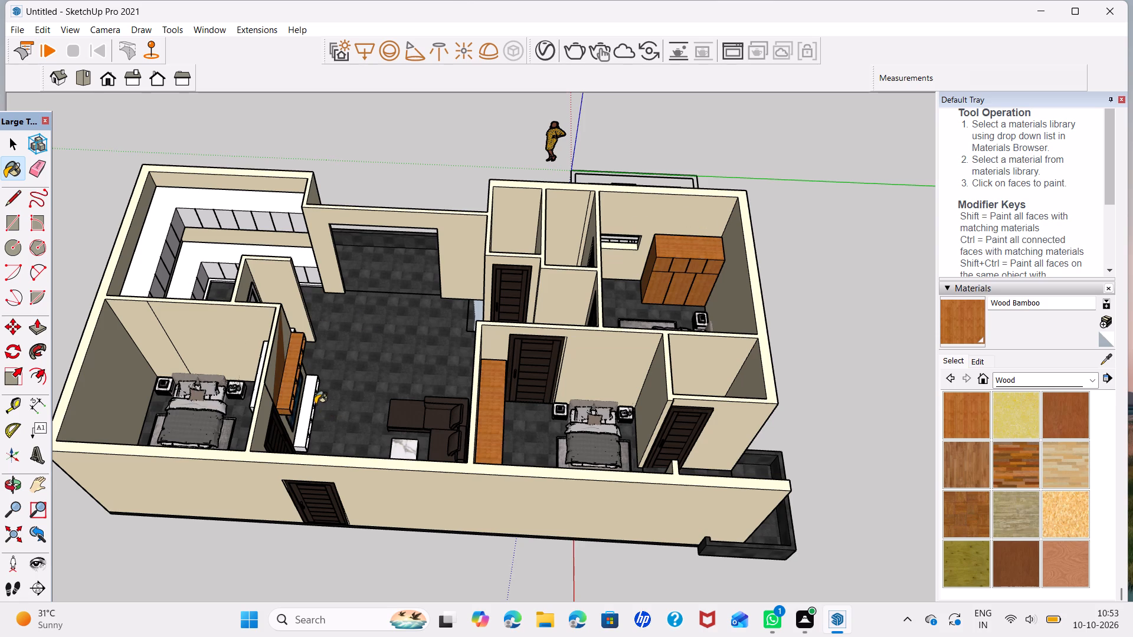
left_click(315, 403)
Paint the side and all front door panels of the wardrobe in the bedroom beside the kitchen with Wood Bamboo.
middle_click_drag(291, 359, 520, 353)
left_click(345, 495)
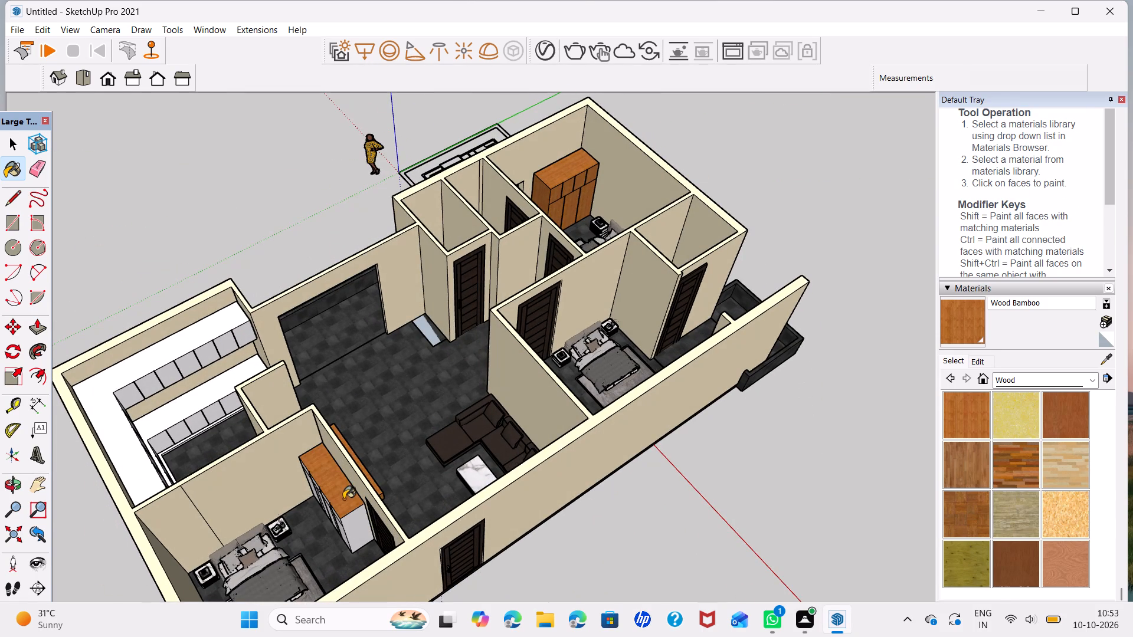
left_click(348, 527)
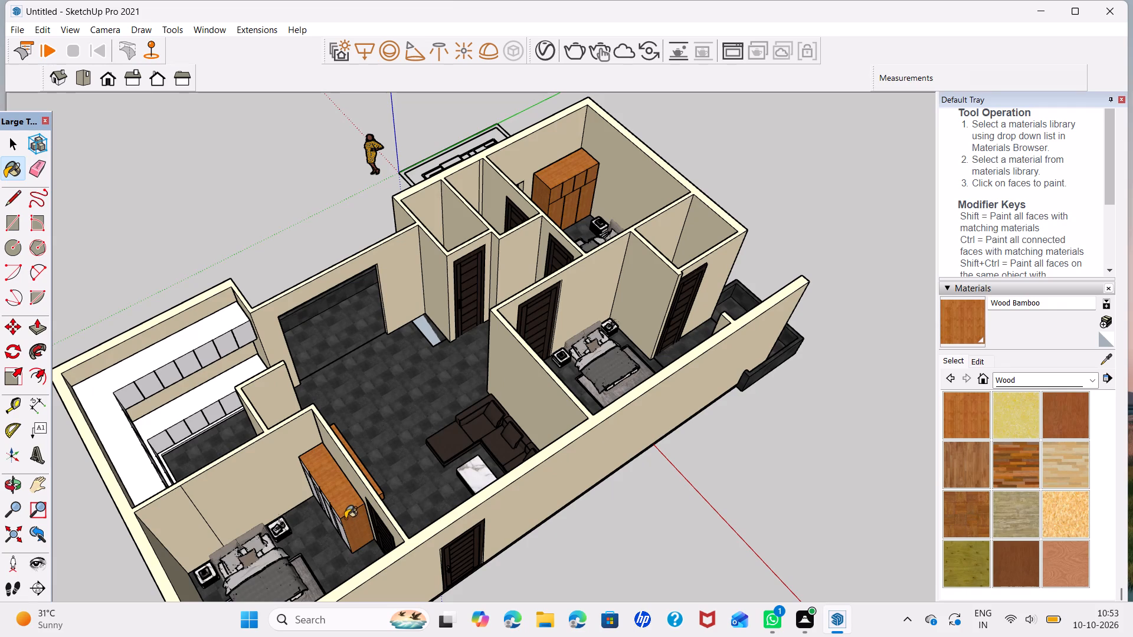
middle_click_drag(158, 503, 345, 423)
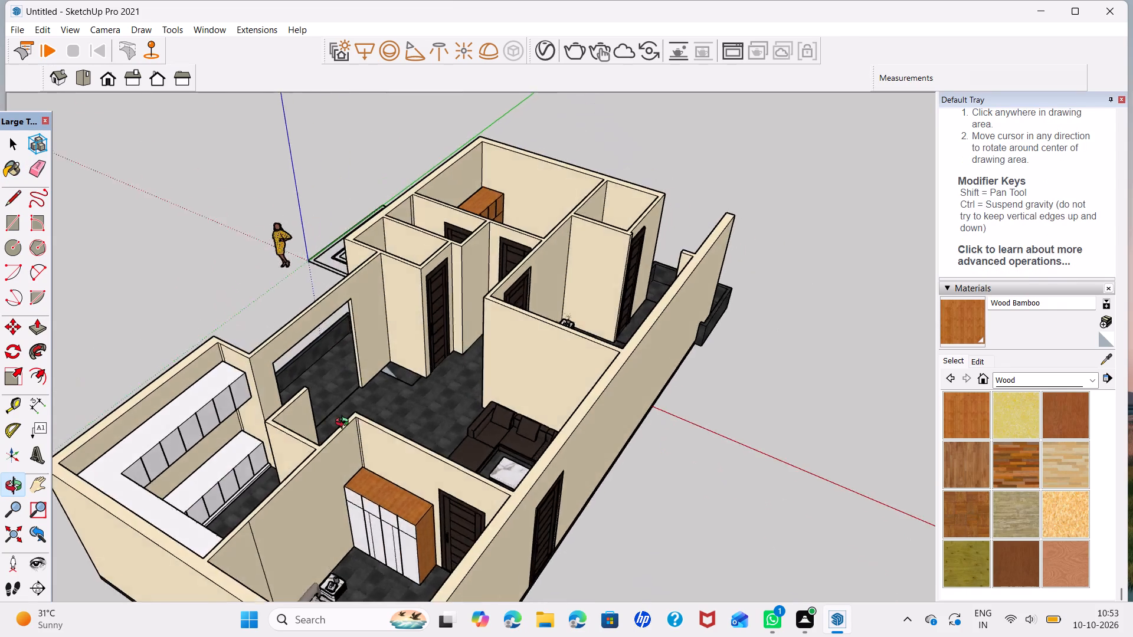
middle_click_drag(345, 423, 432, 383)
left_click(471, 508)
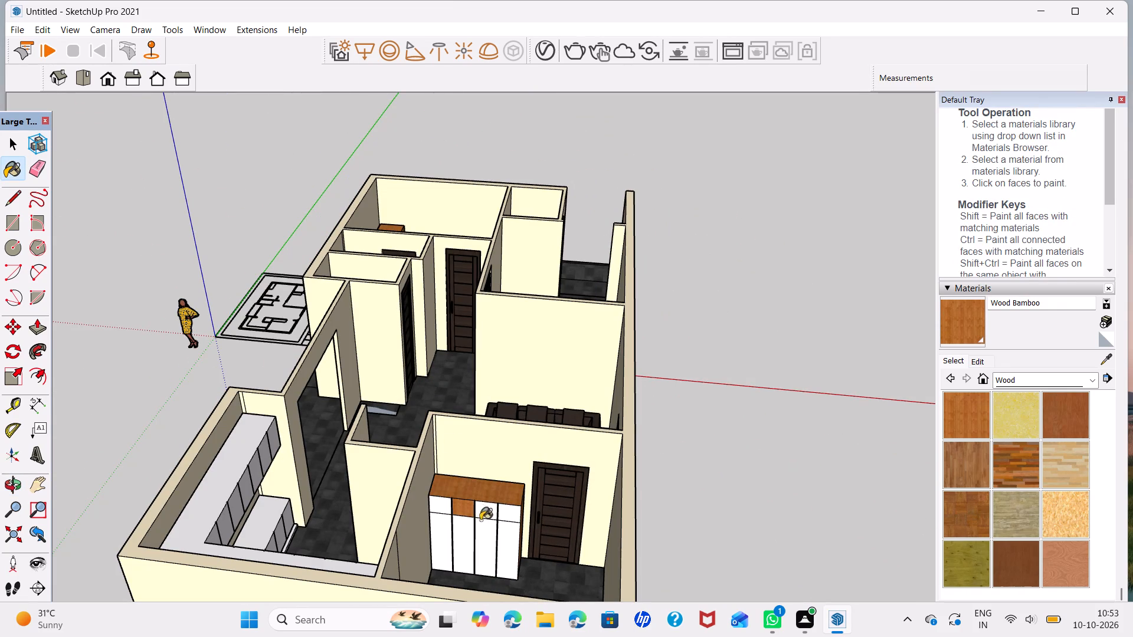
left_click(487, 512)
left_click(502, 517)
left_click(507, 540)
left_click(480, 541)
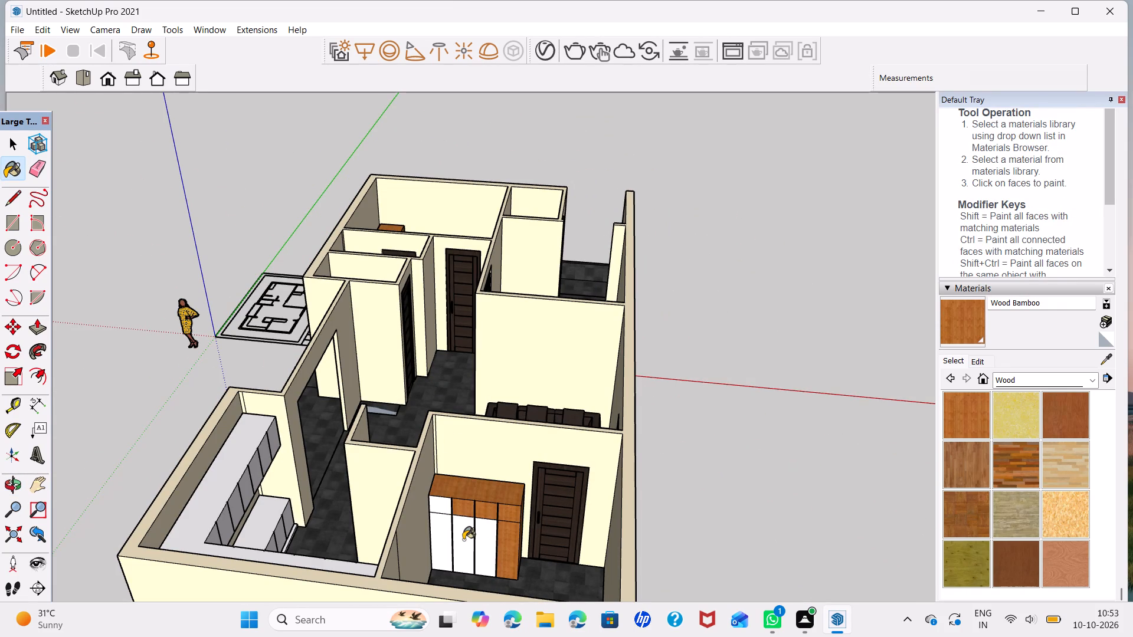
left_click(459, 537)
left_click(443, 532)
left_click(443, 506)
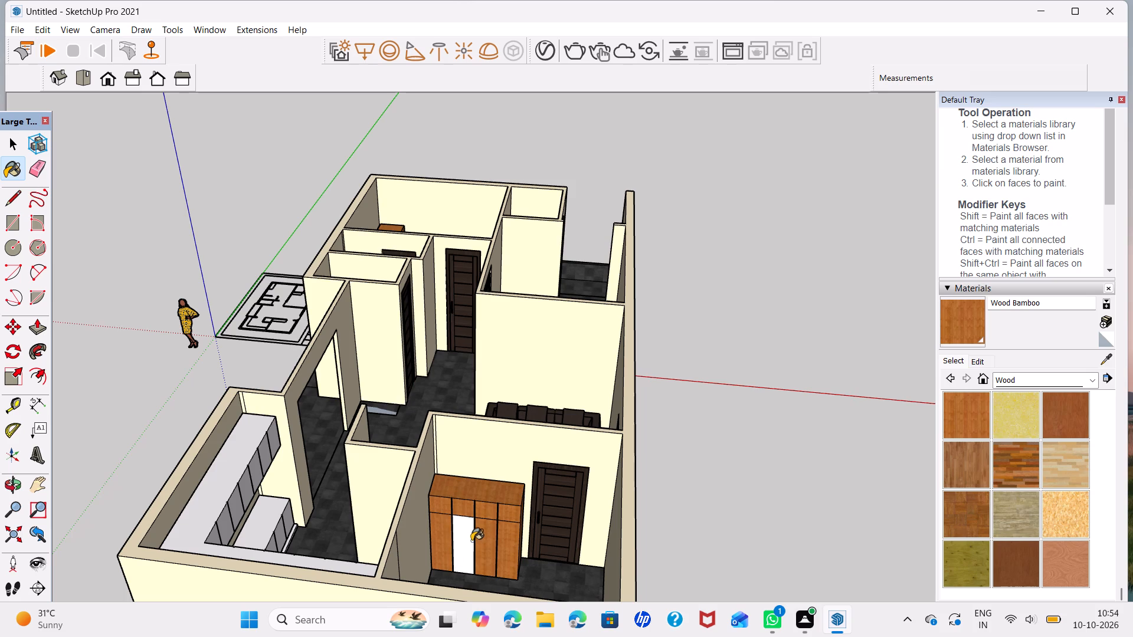
left_click(470, 540)
key("space")
Examine the wood-finished wardrobes and the rest of the house from several angles, ending close above the kitchen and adjoining bedroom.
scroll(666, 466, "down", 1)
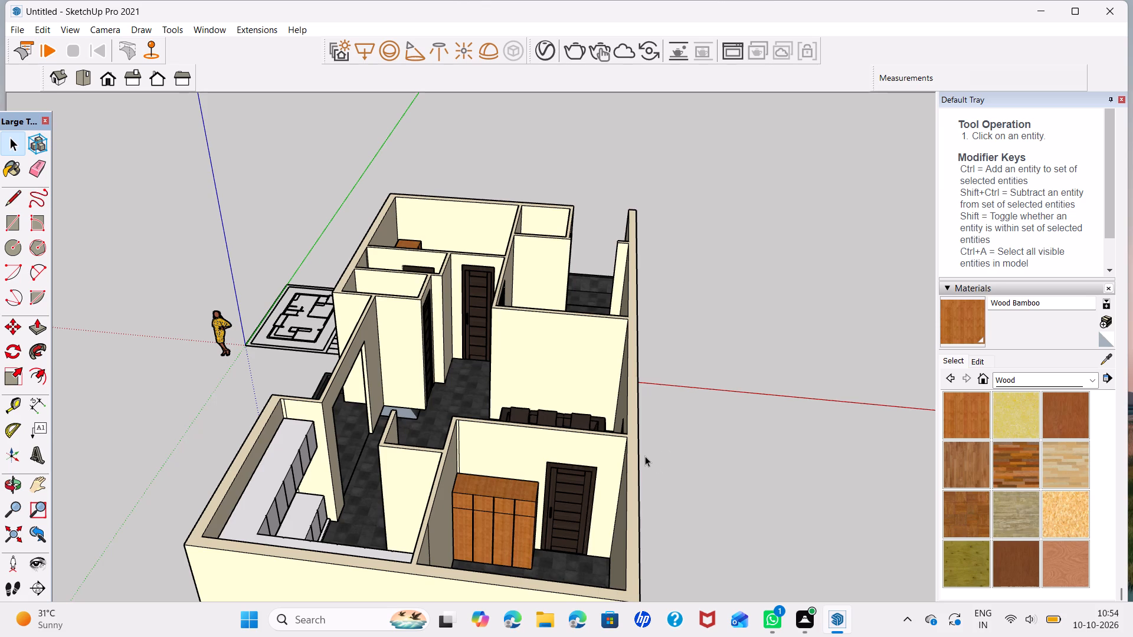
scroll(466, 455, "down", 4)
middle_click_drag(548, 499, 302, 495)
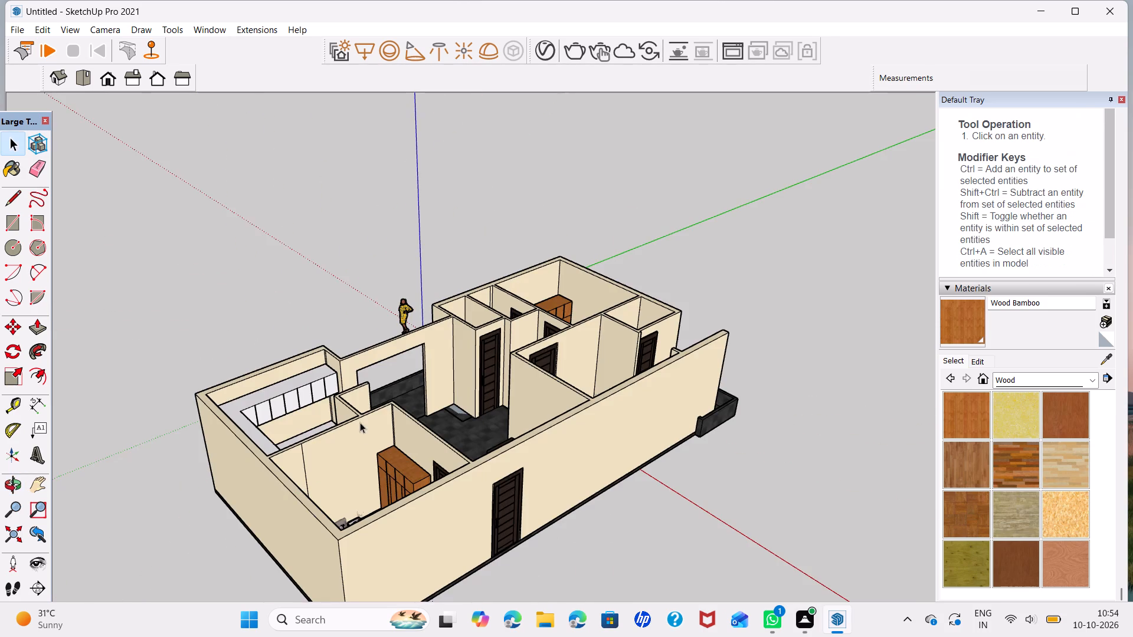
scroll(360, 422, "down", 2)
middle_click_drag(402, 396, 264, 547)
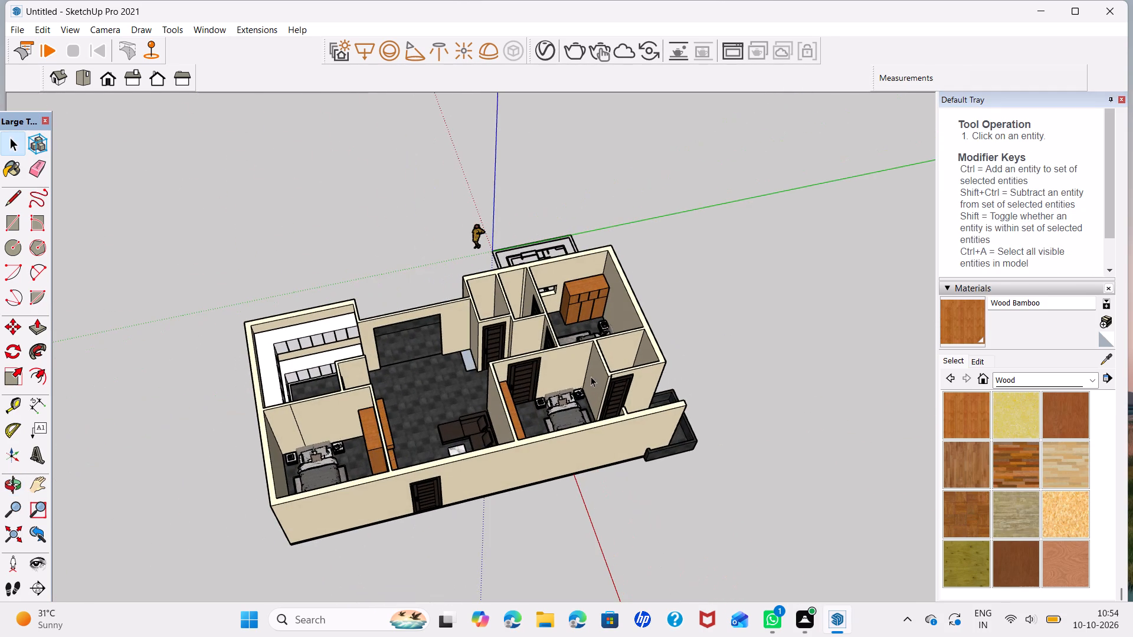
middle_click_drag(571, 406, 466, 566)
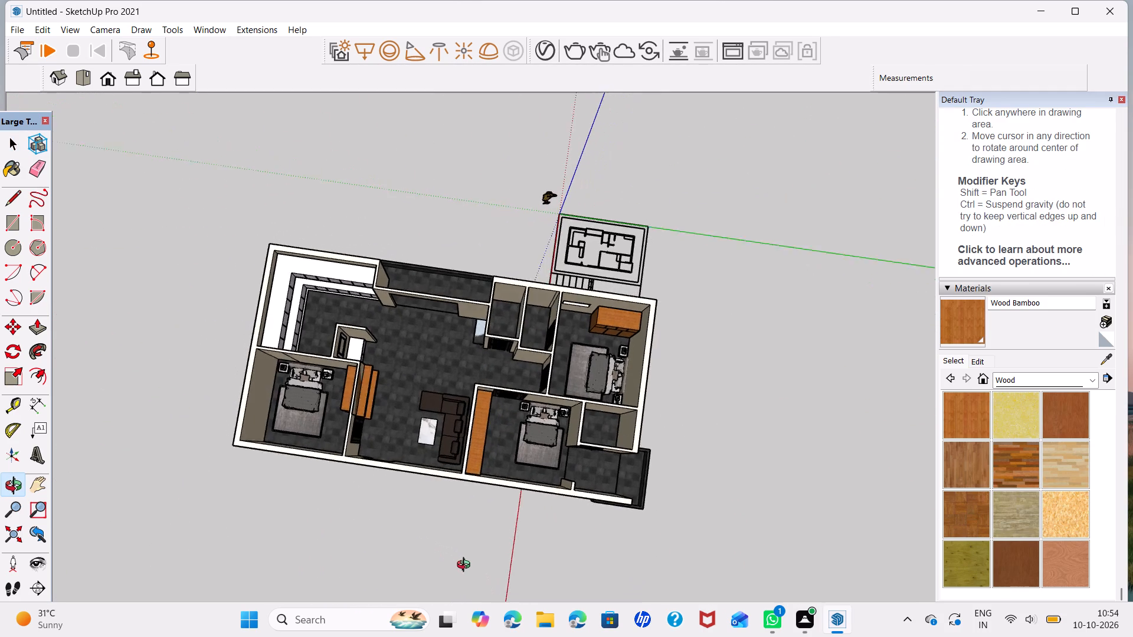
middle_click_drag(466, 566, 483, 577)
scroll(274, 358, "up", 6)
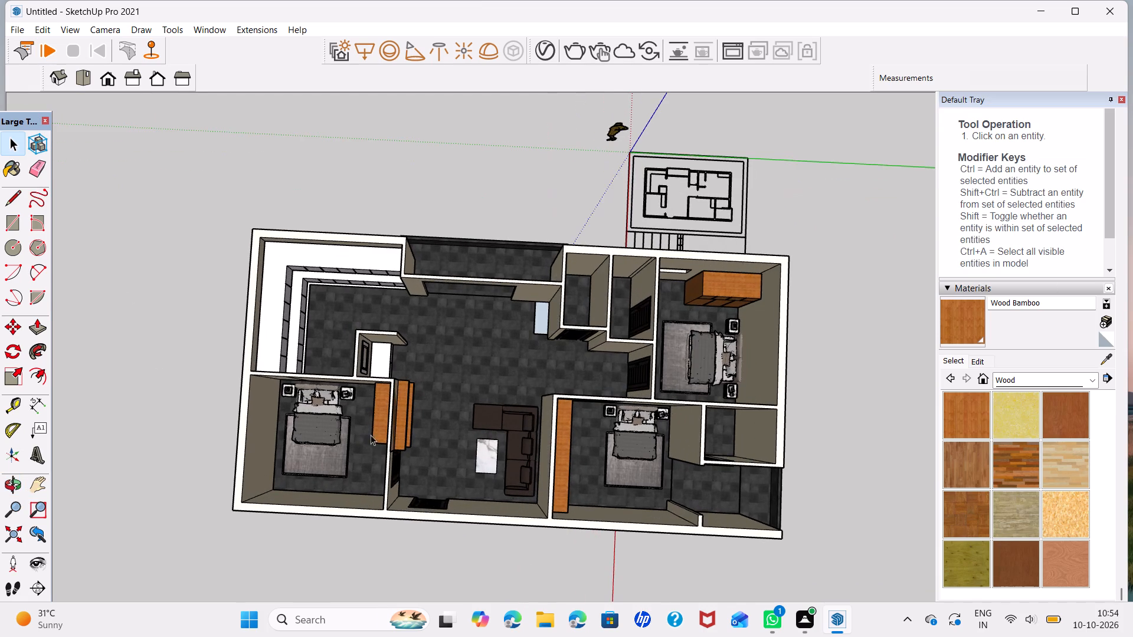
middle_click_drag(373, 419, 359, 360)
scroll(300, 334, "up", 6)
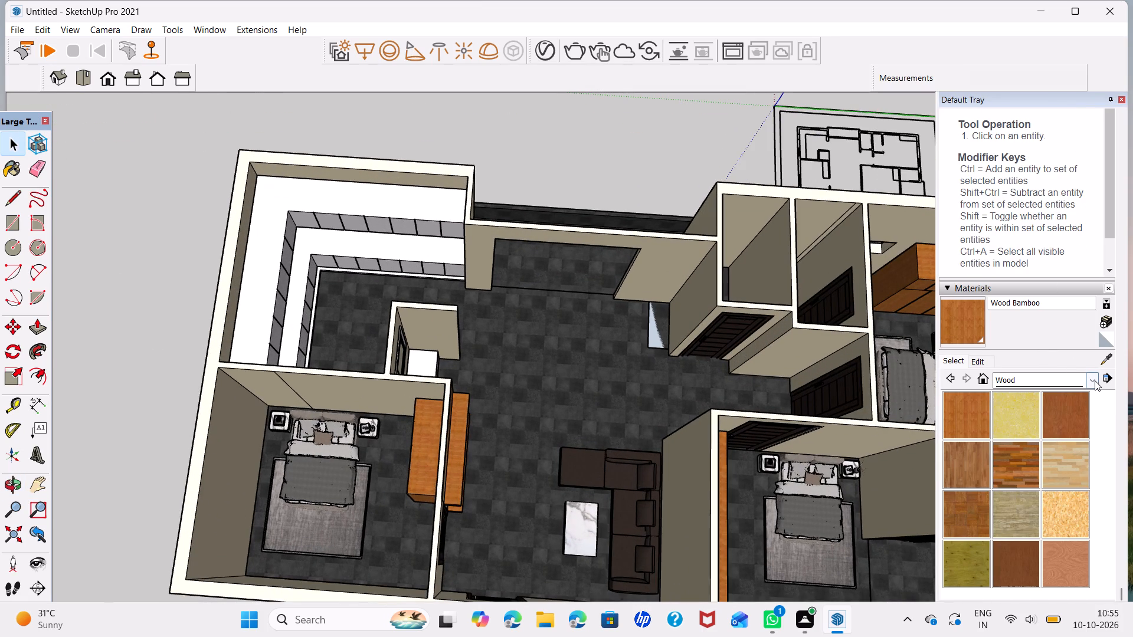
Paint the kitchen counters and cabinets with the light green Color F02 from the Colors material collection.
left_click(1095, 380)
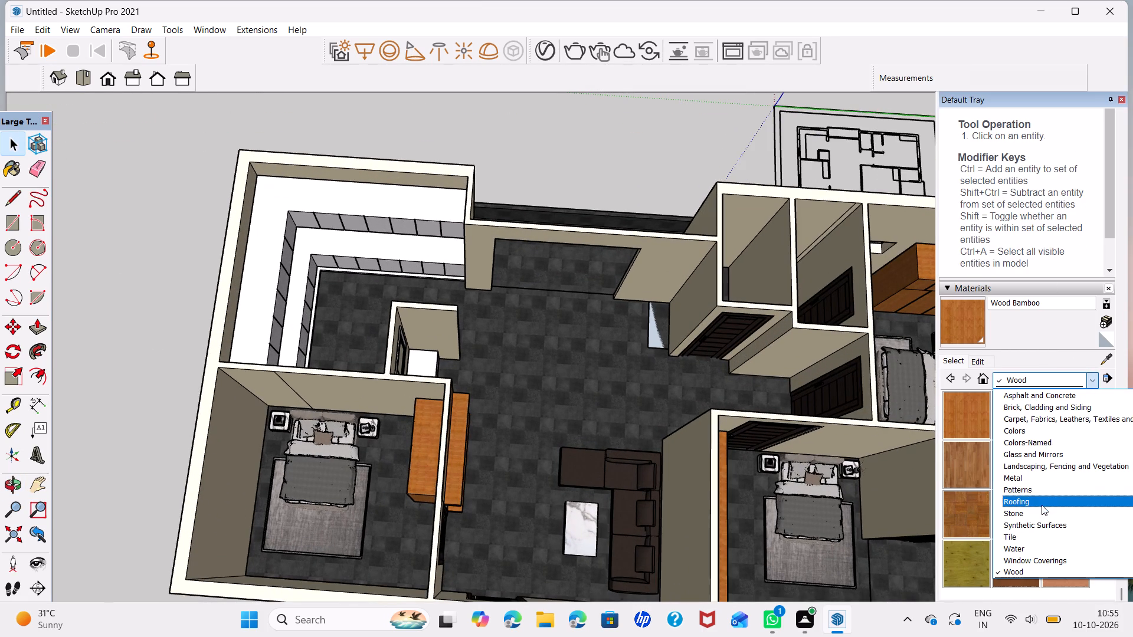
left_click(1039, 498)
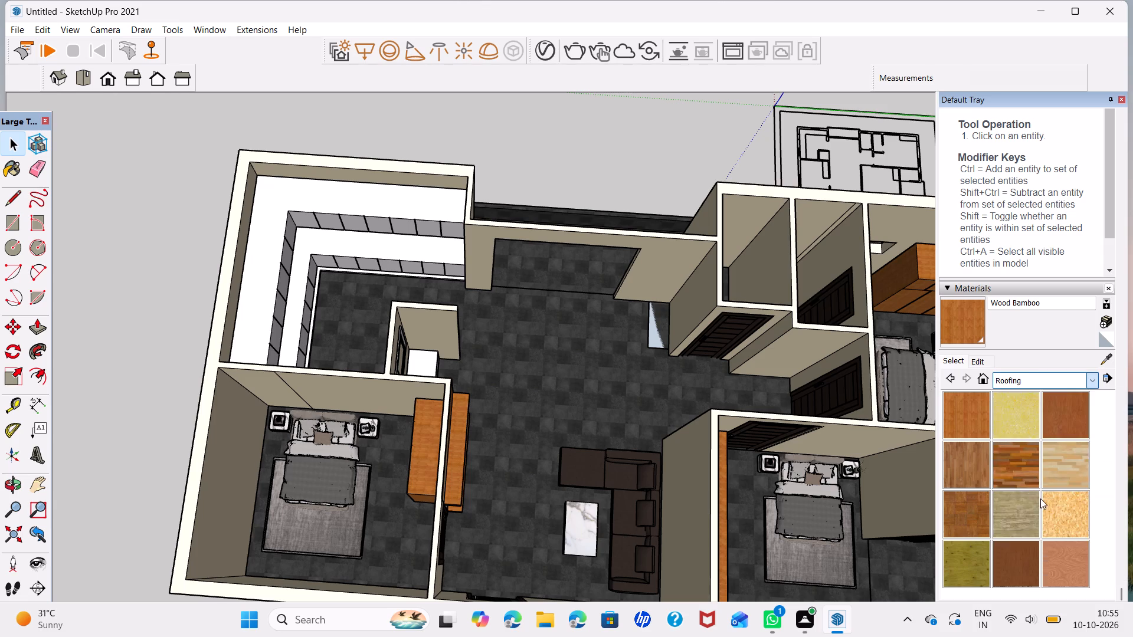
left_click(1094, 385)
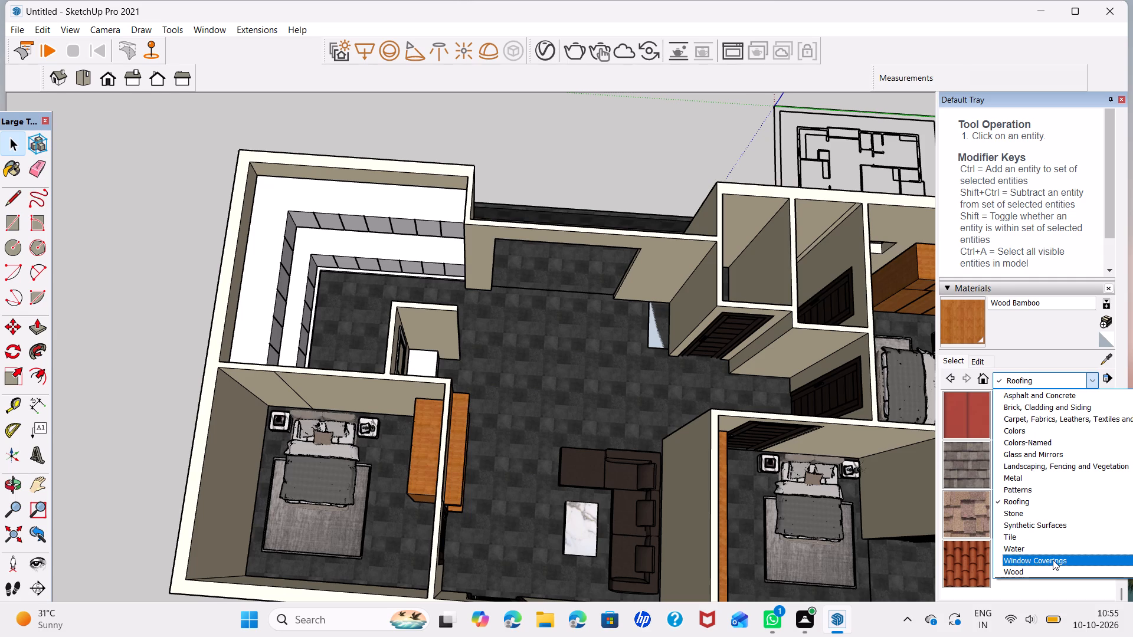
left_click(1026, 435)
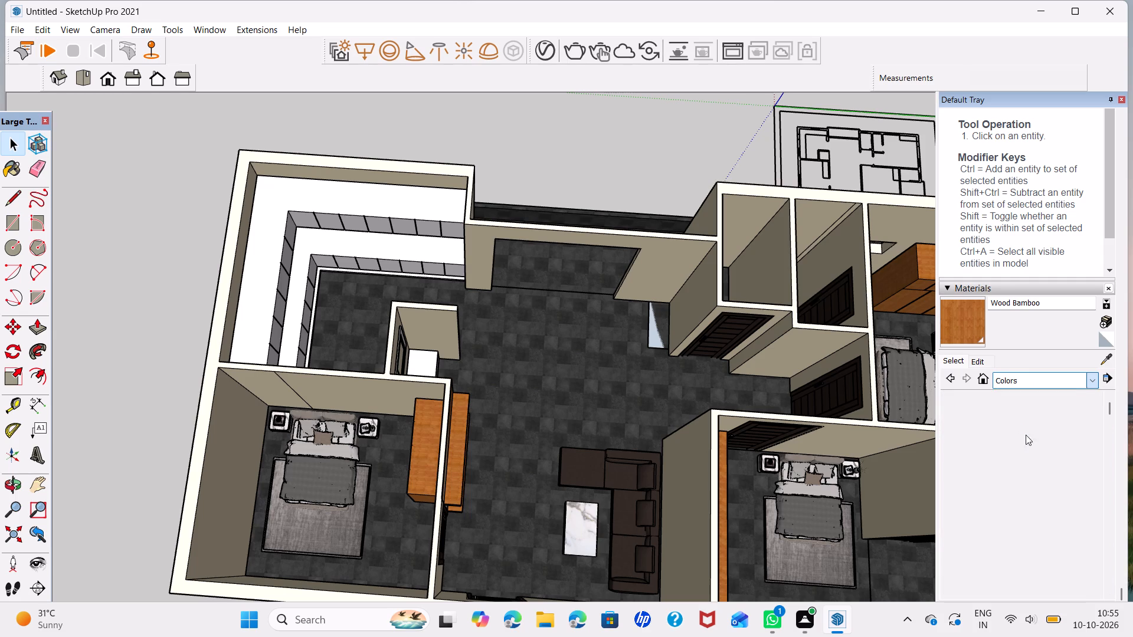
scroll(1010, 523, "down", 5)
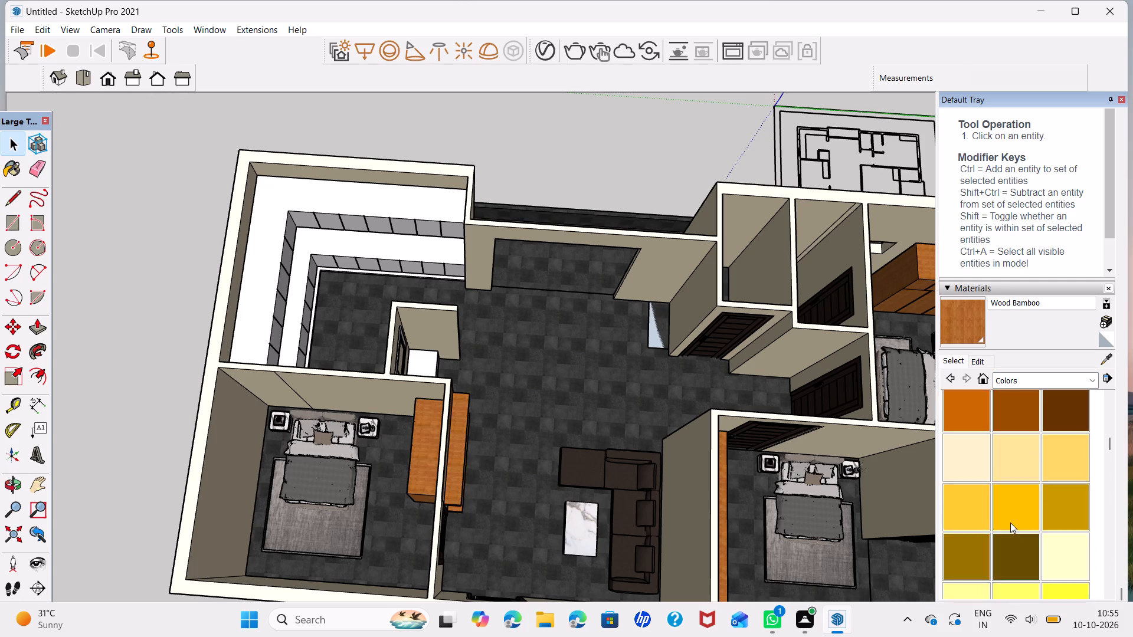
scroll(1010, 523, "down", 4)
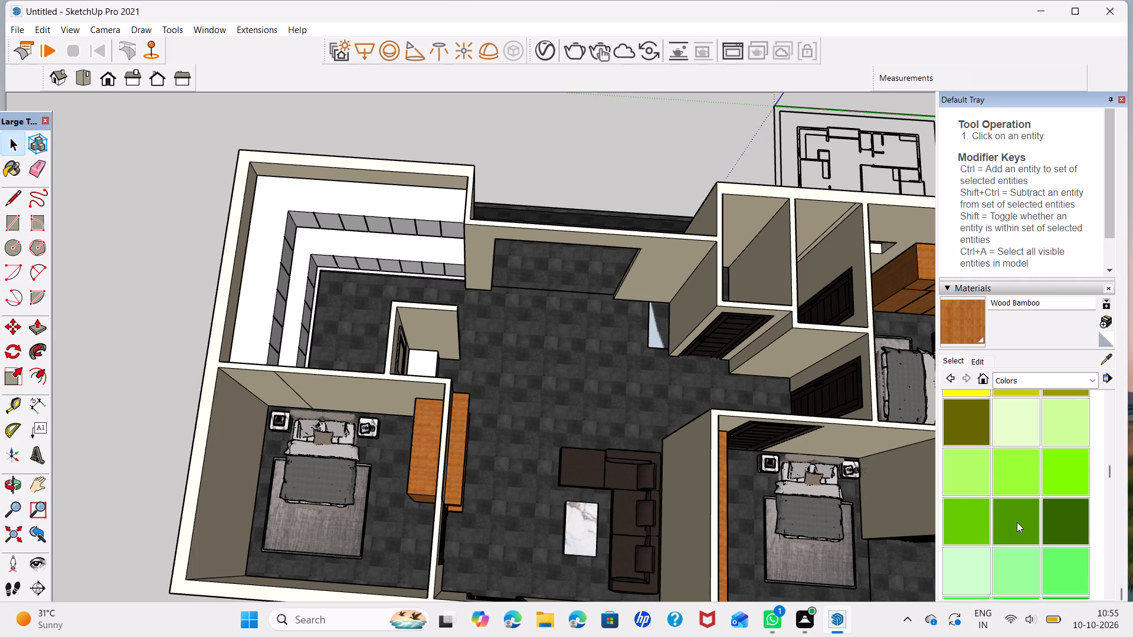
scroll(1017, 522, "down", 2)
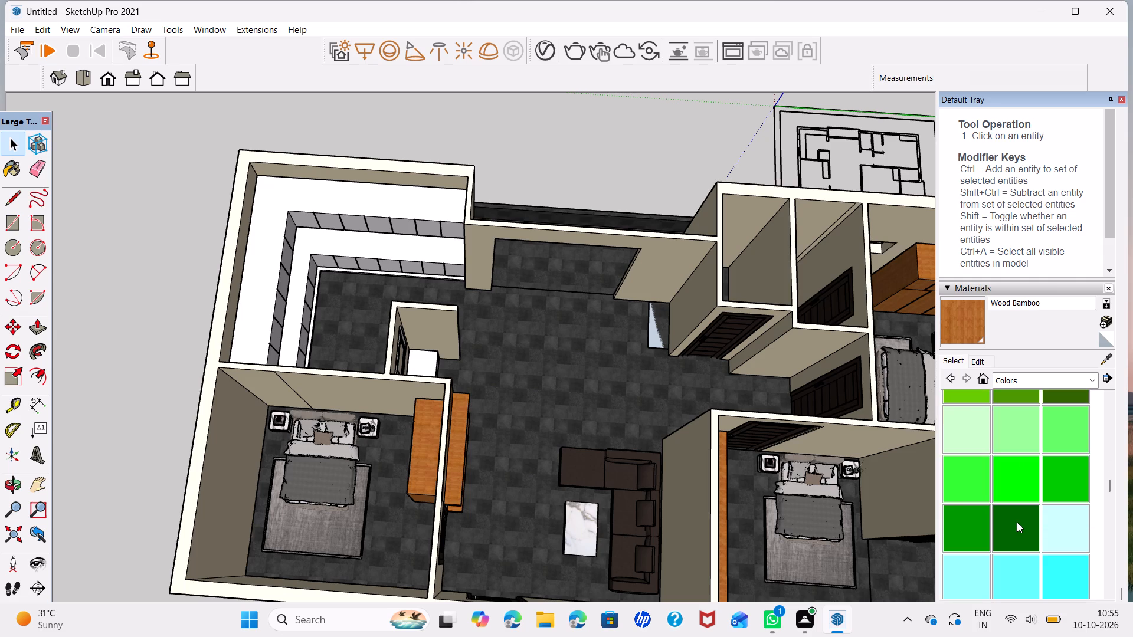
scroll(1017, 522, "down", 2)
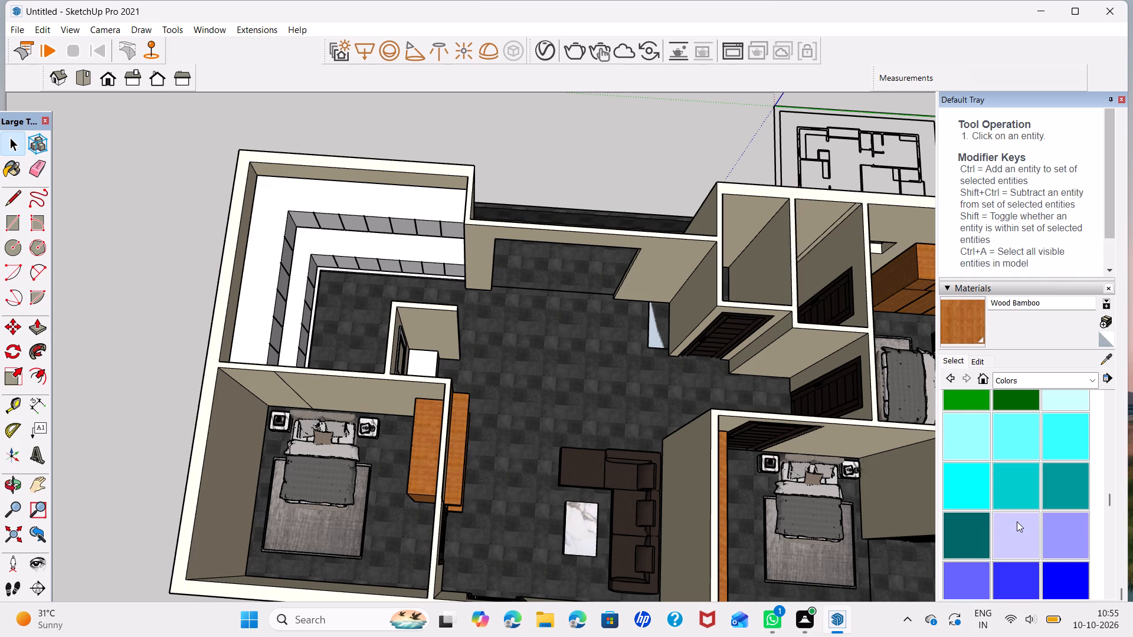
scroll(1017, 521, "down", 2)
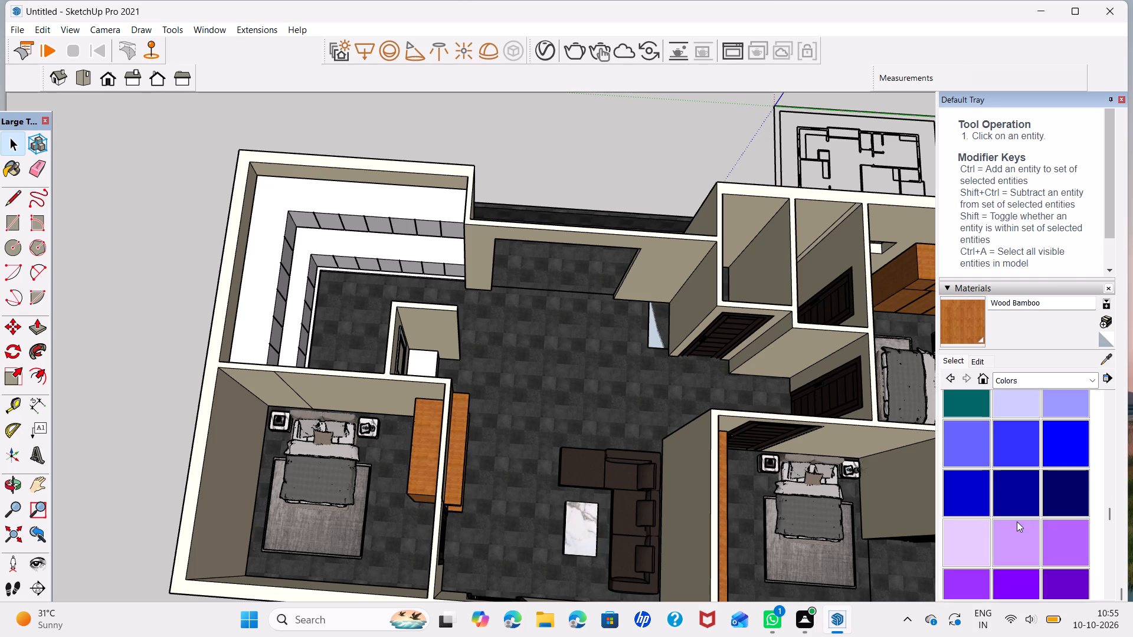
scroll(1017, 521, "up", 5)
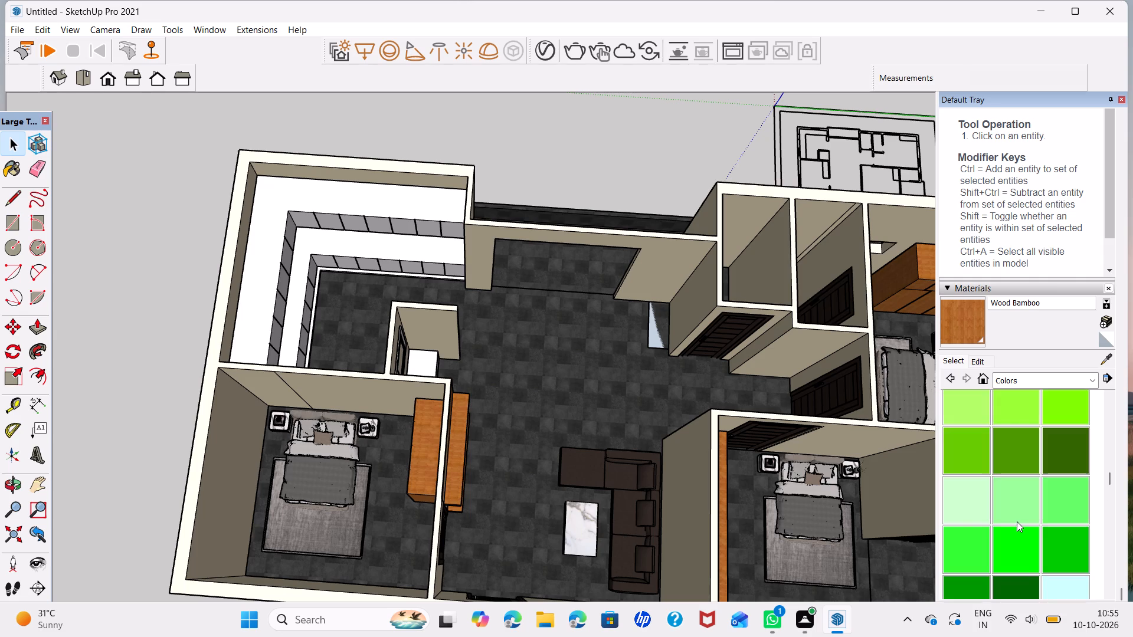
scroll(1017, 521, "up", 3)
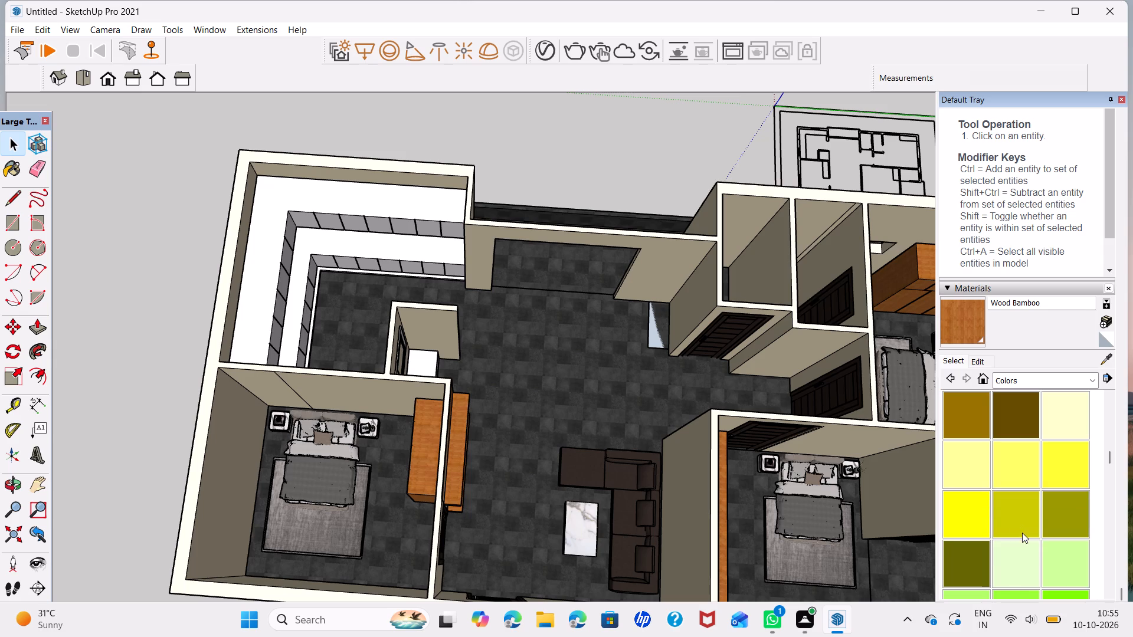
left_click(1059, 558)
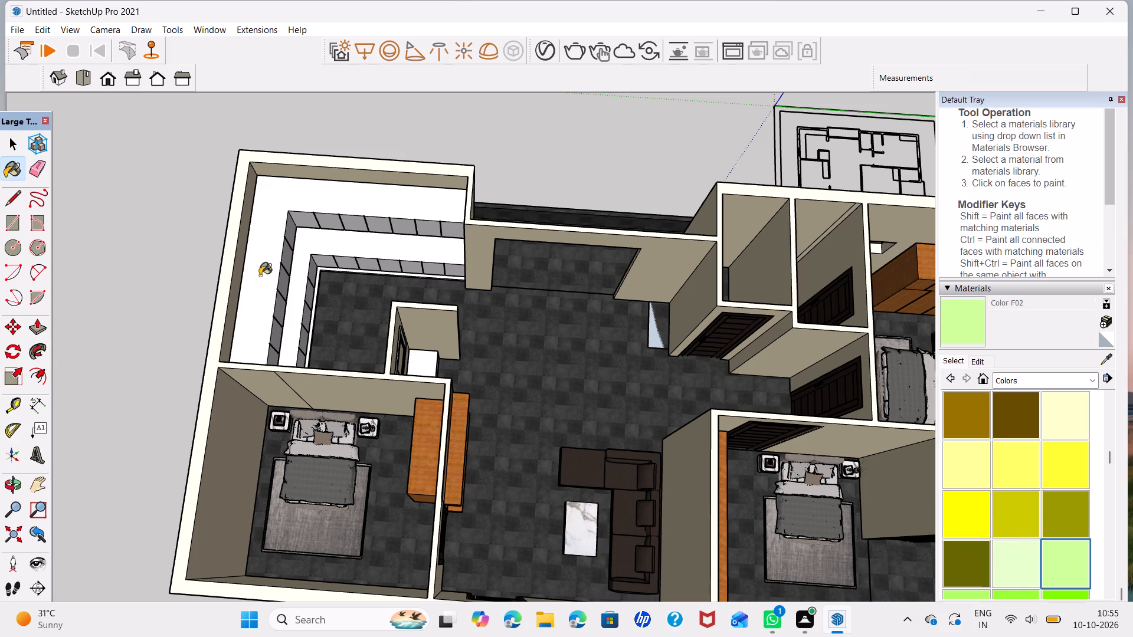
left_click(260, 277)
left_click(292, 324)
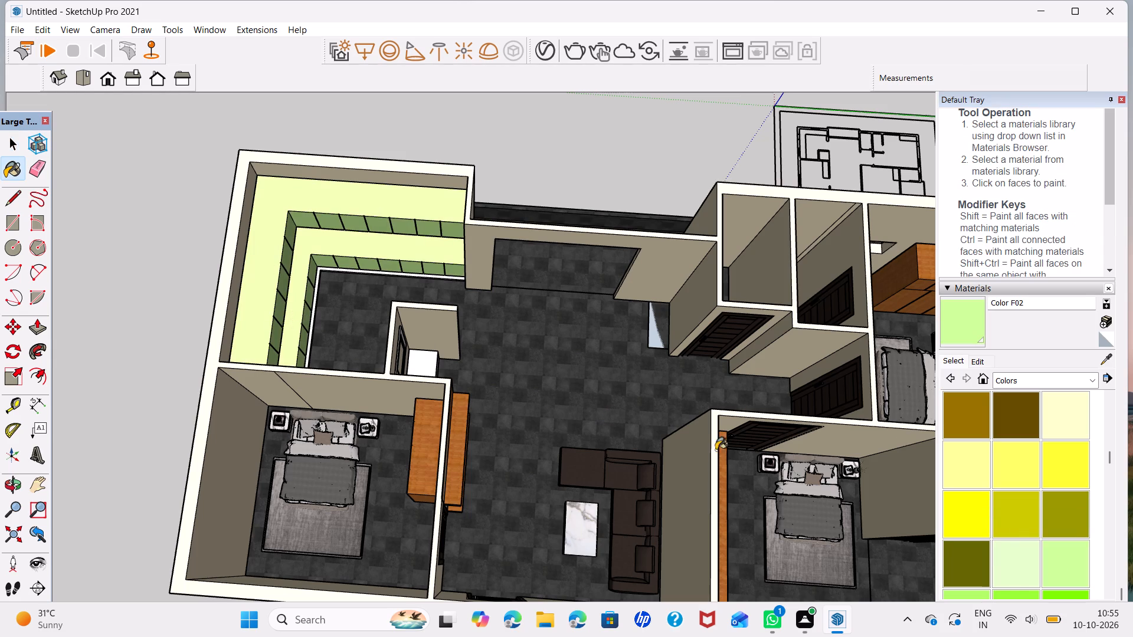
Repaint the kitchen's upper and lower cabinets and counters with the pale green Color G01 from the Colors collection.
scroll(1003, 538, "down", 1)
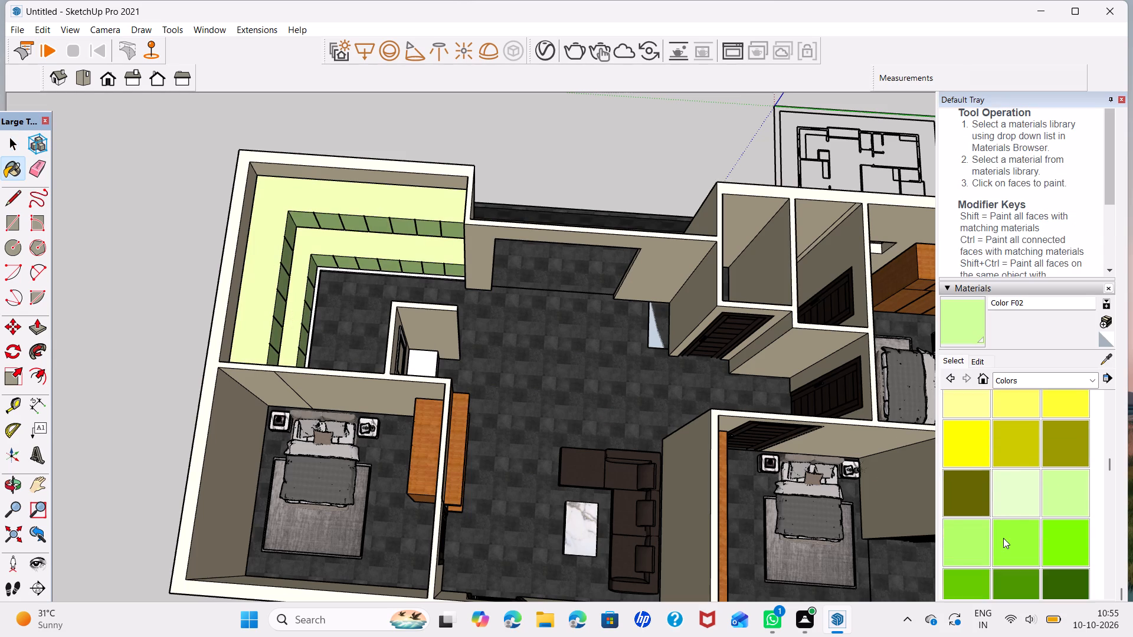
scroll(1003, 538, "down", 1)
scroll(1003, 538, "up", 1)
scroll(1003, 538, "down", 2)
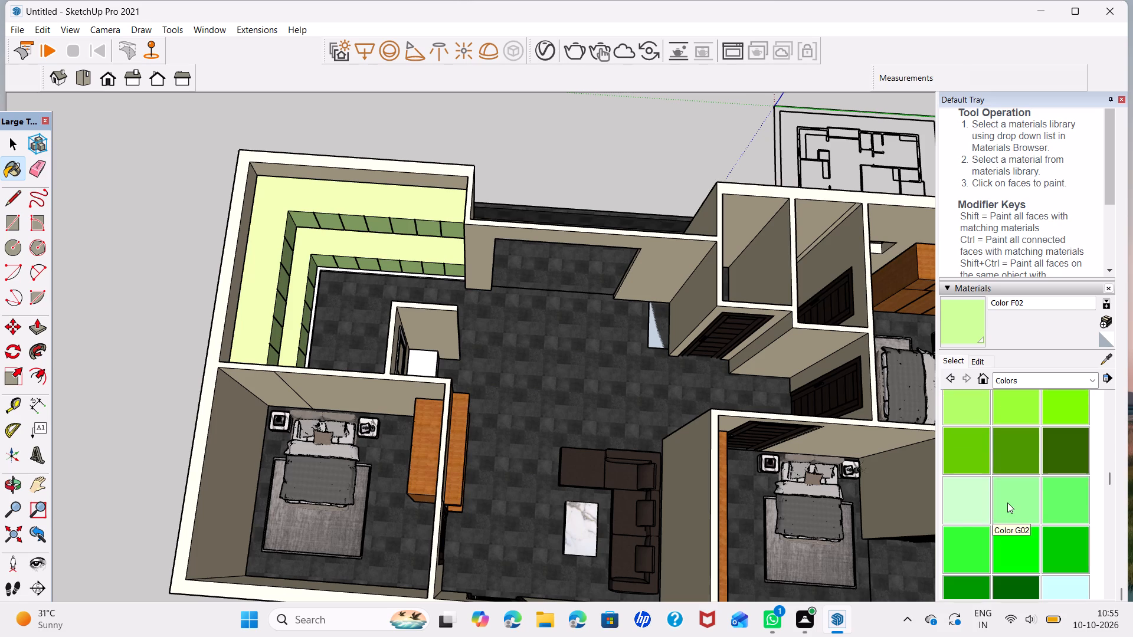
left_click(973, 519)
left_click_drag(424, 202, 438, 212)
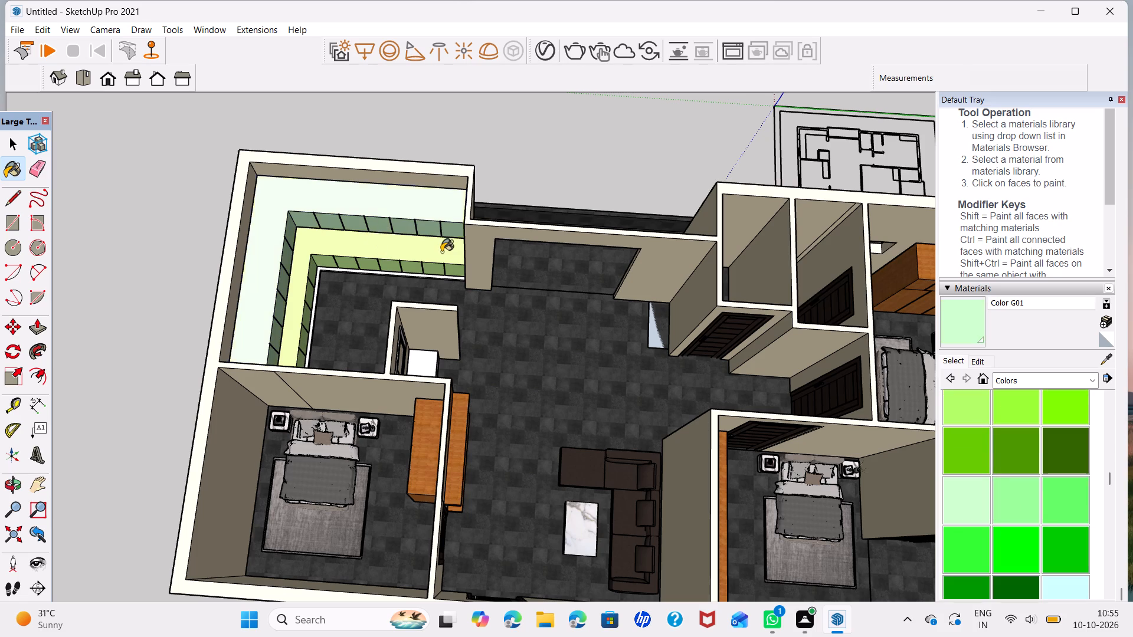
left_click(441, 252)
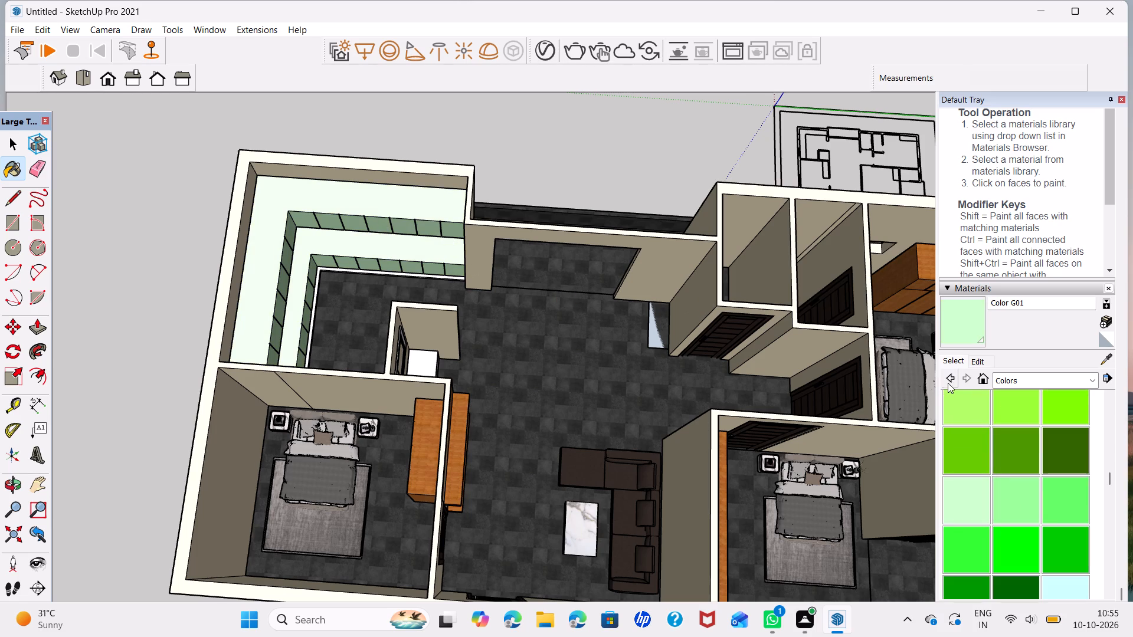
Repaint the kitchen's upper and lower cabinets and counters with the light grey Color M02 from the Colors collection.
scroll(913, 392, "down", 2)
scroll(998, 488, "down", 1)
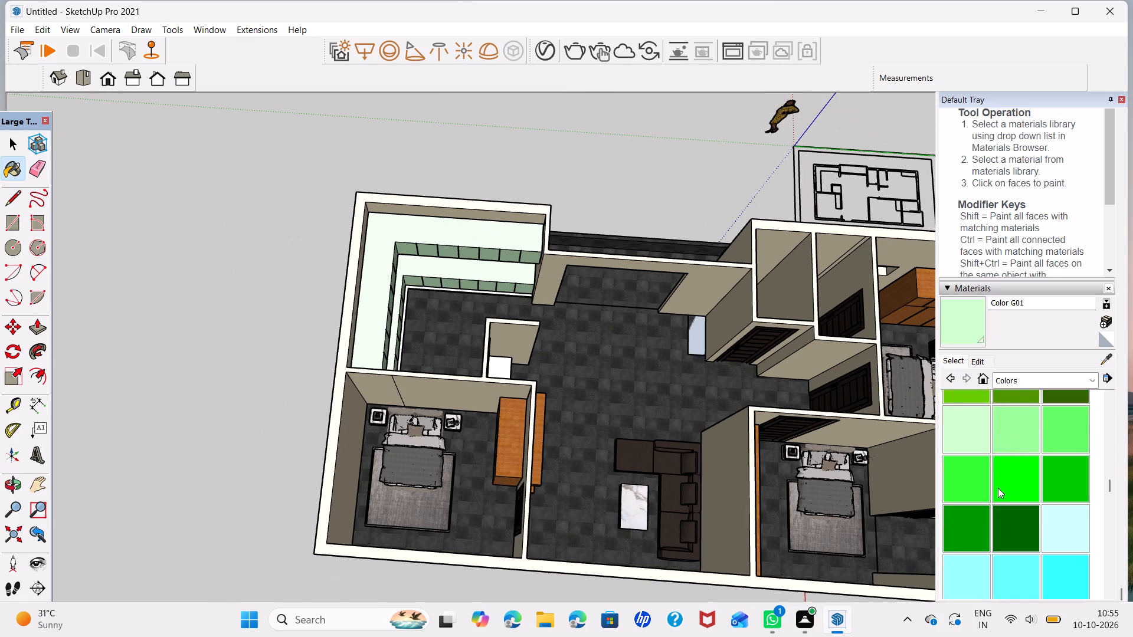
scroll(998, 488, "down", 4)
scroll(998, 488, "up", 11)
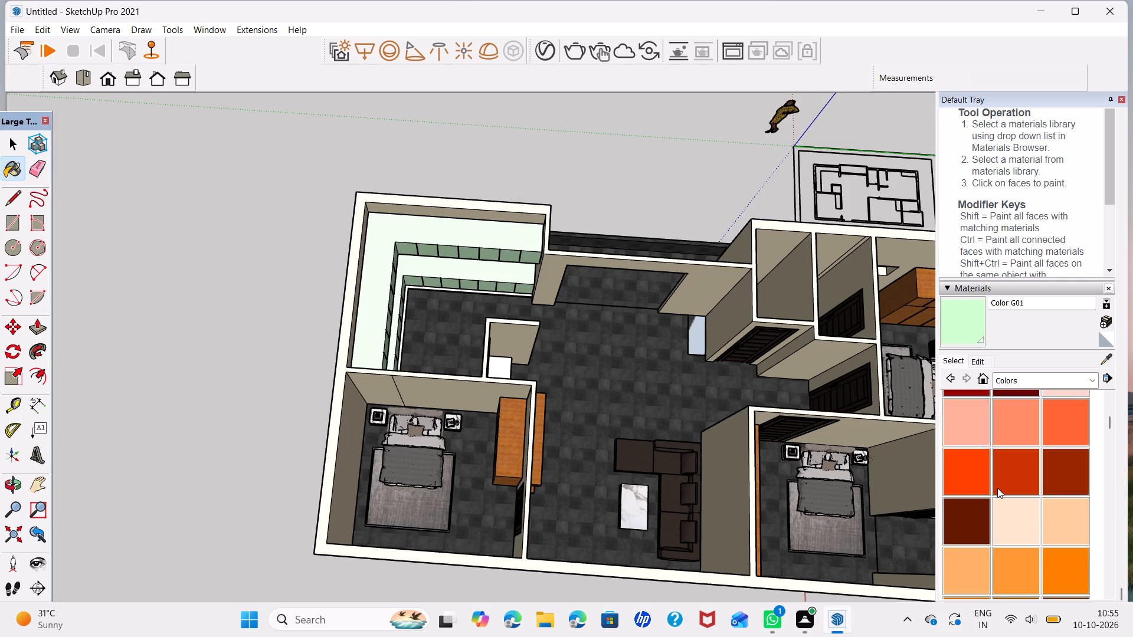
scroll(997, 488, "up", 15)
scroll(997, 488, "down", 19)
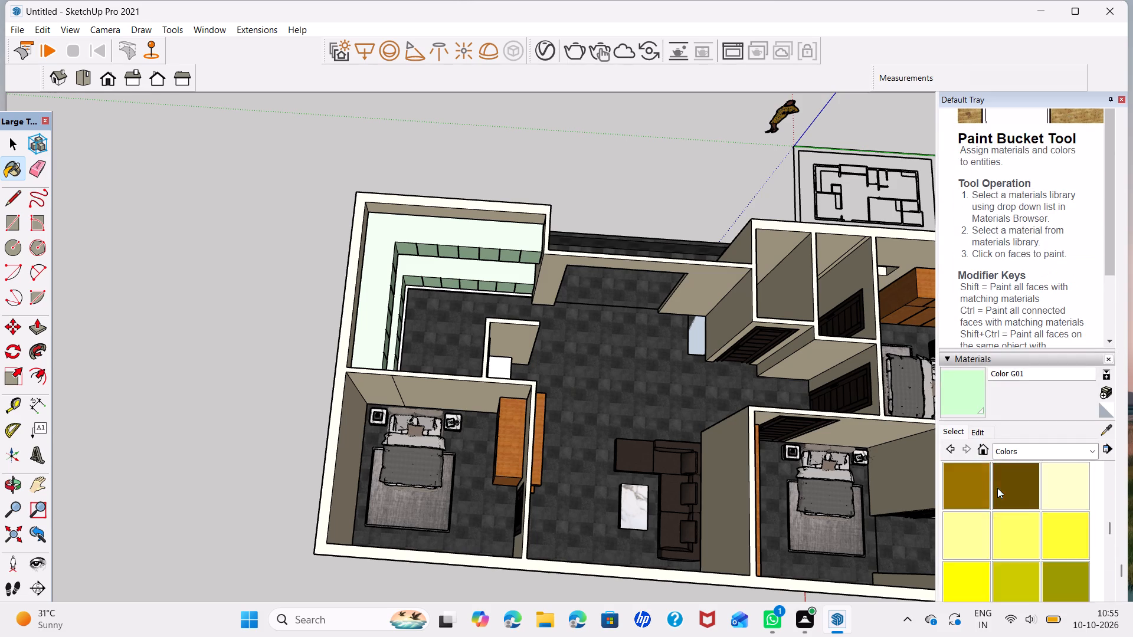
scroll(997, 488, "down", 13)
scroll(988, 538, "down", 5)
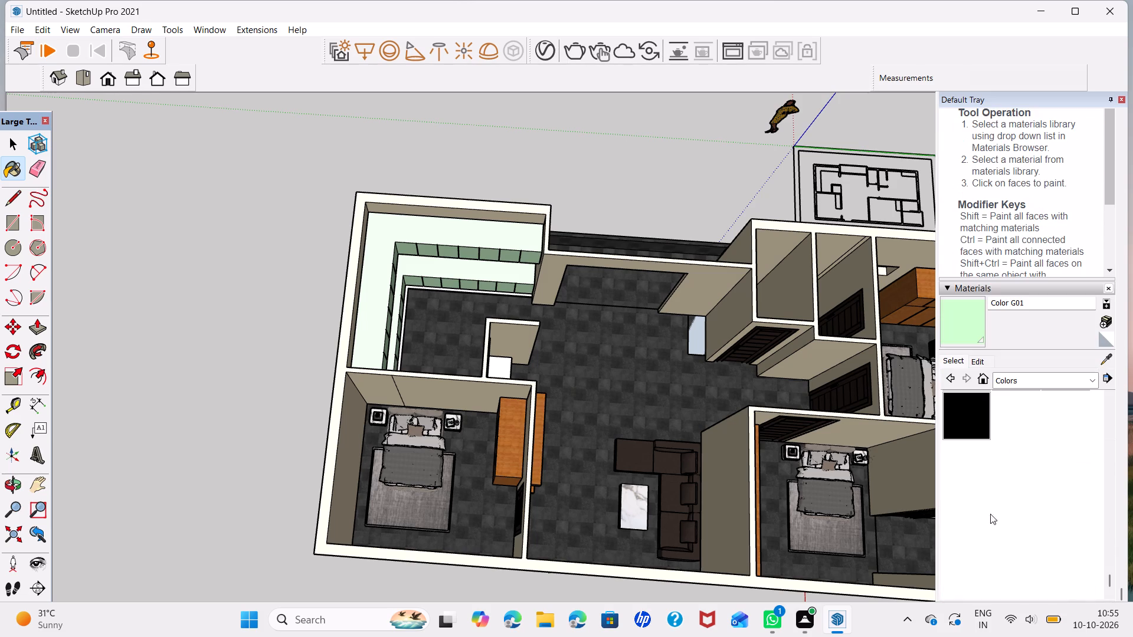
scroll(1000, 495, "up", 2)
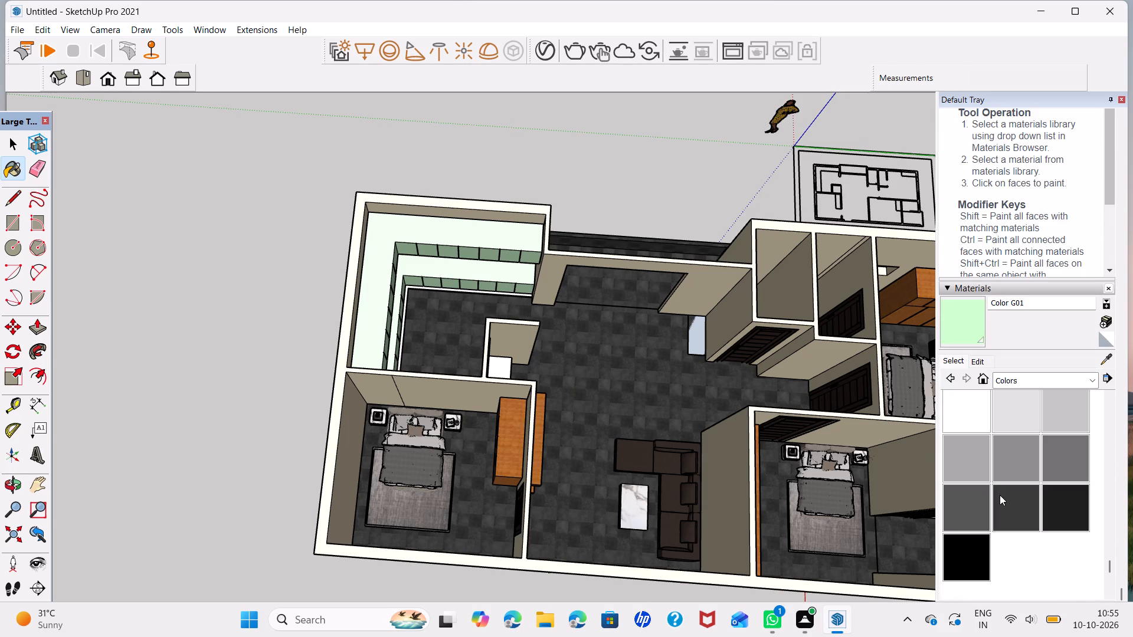
left_click(1067, 405)
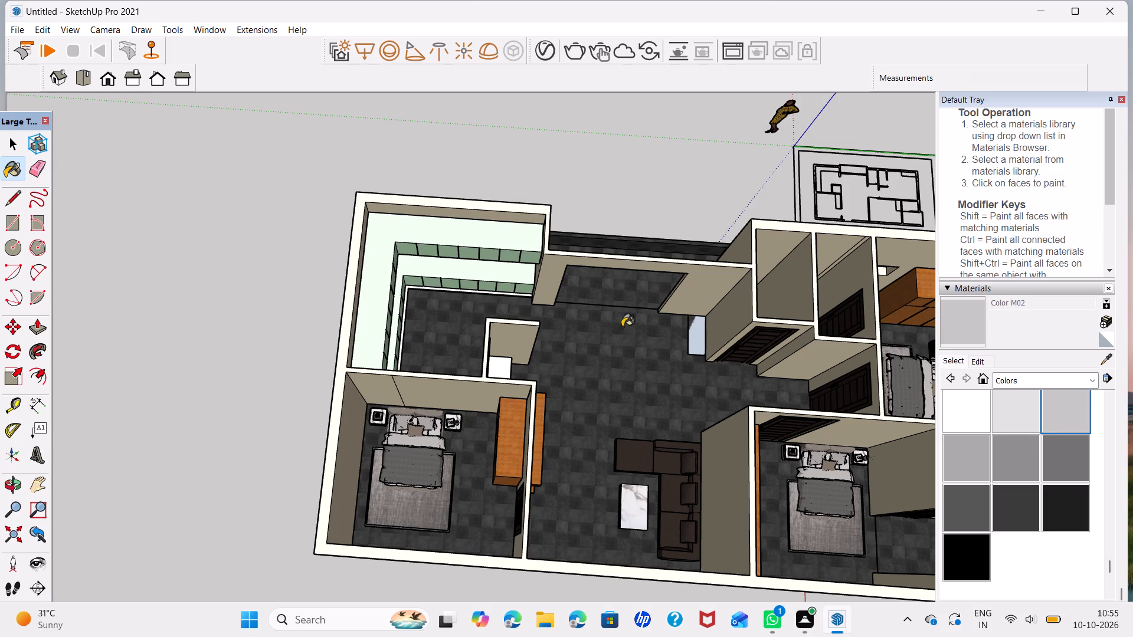
left_click(495, 227)
left_click(507, 281)
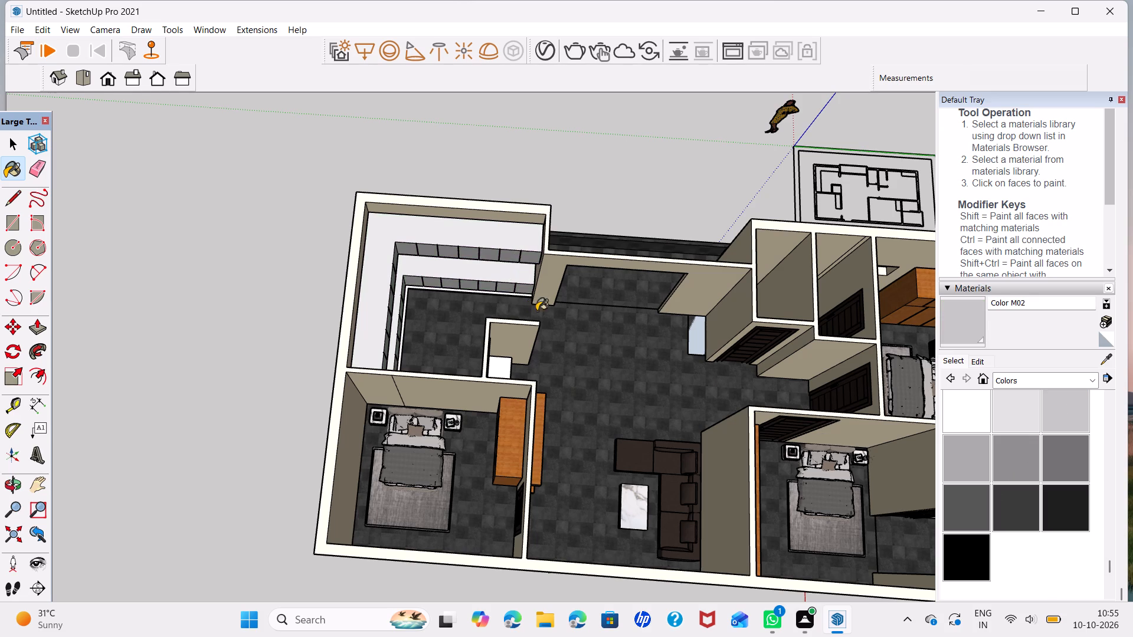
key("Escape")
key("space")
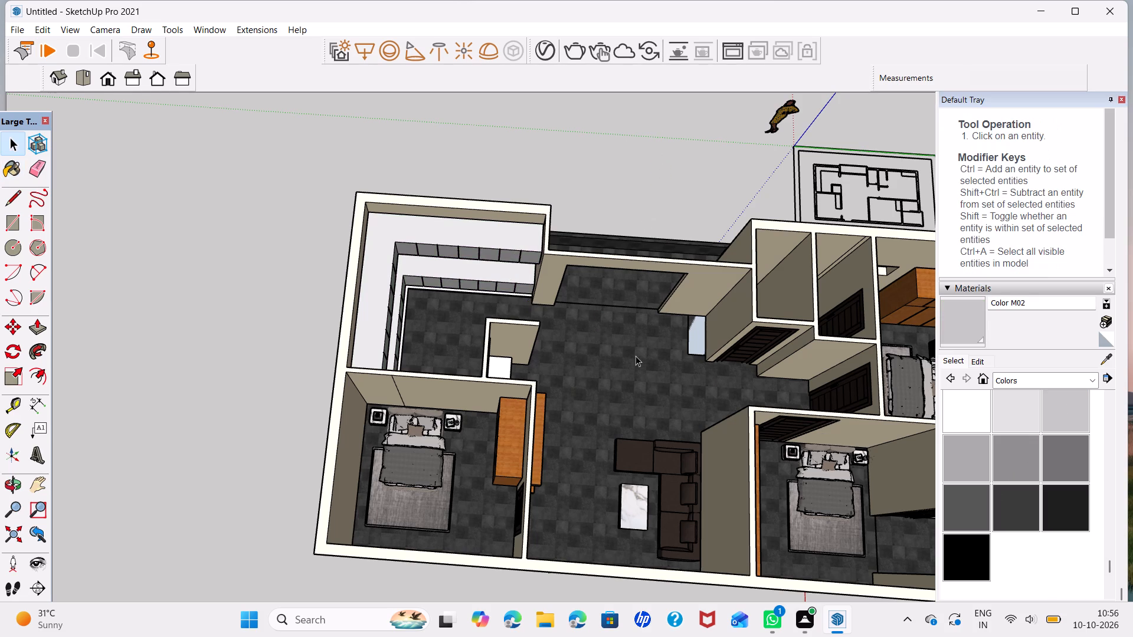
Examine the whole house from above, then the TV wall and the cabinet niche beside the kitchen up close.
scroll(636, 359, "down", 3)
middle_click_drag(667, 403, 686, 428)
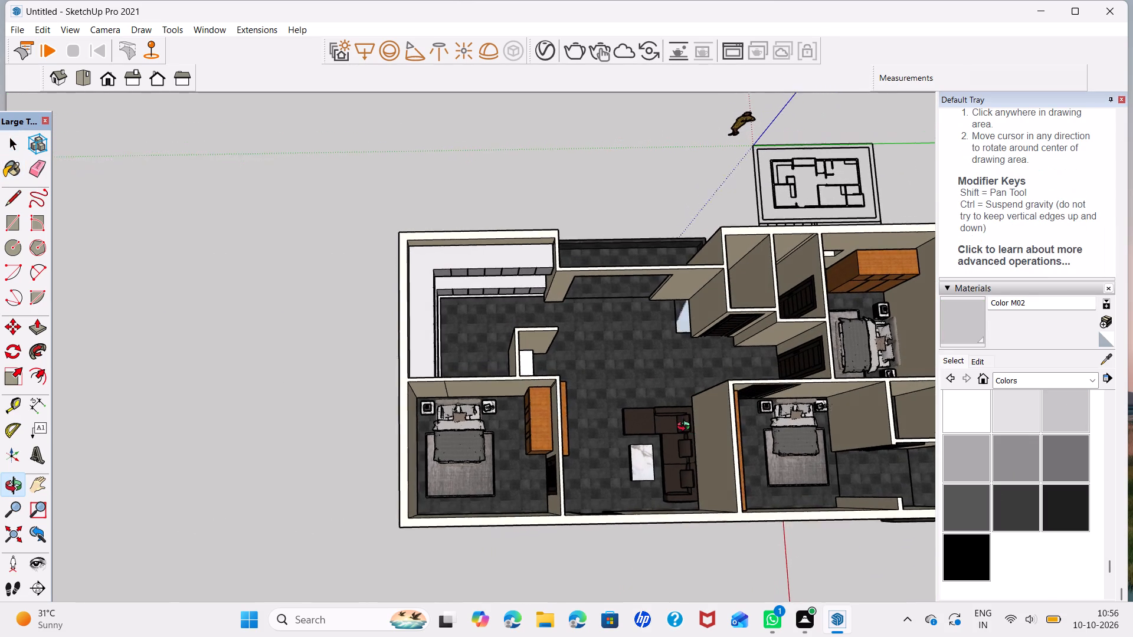
middle_click_drag(686, 428, 677, 428)
middle_click_drag(752, 366, 602, 353)
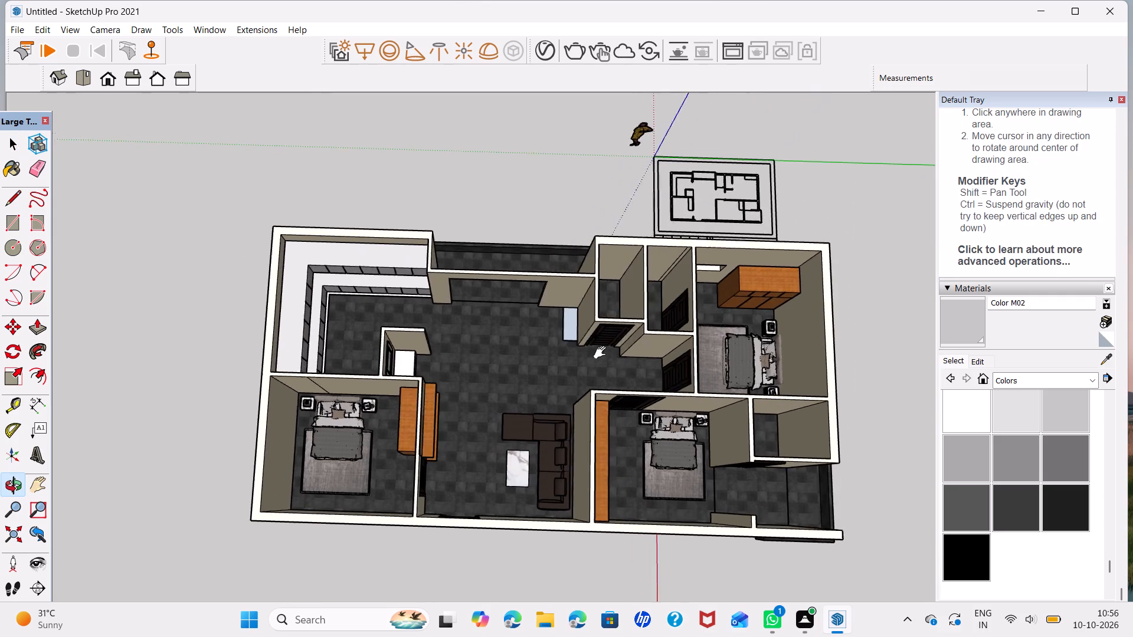
middle_click_drag(602, 353, 493, 323)
scroll(260, 337, "up", 5)
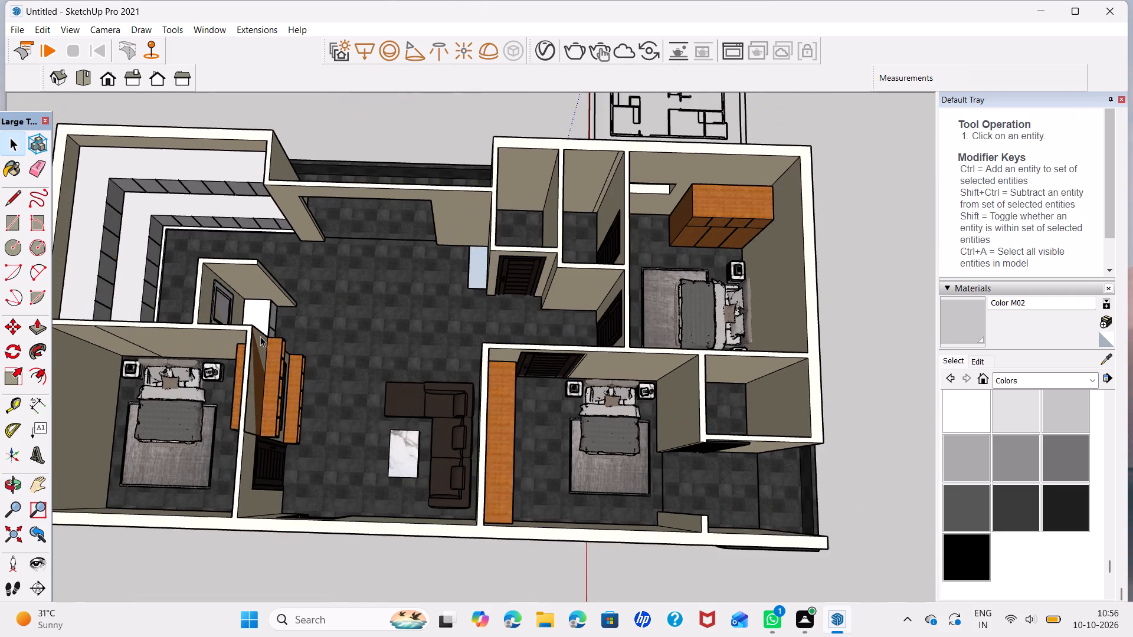
scroll(260, 336, "up", 11)
middle_click_drag(493, 357, 261, 418)
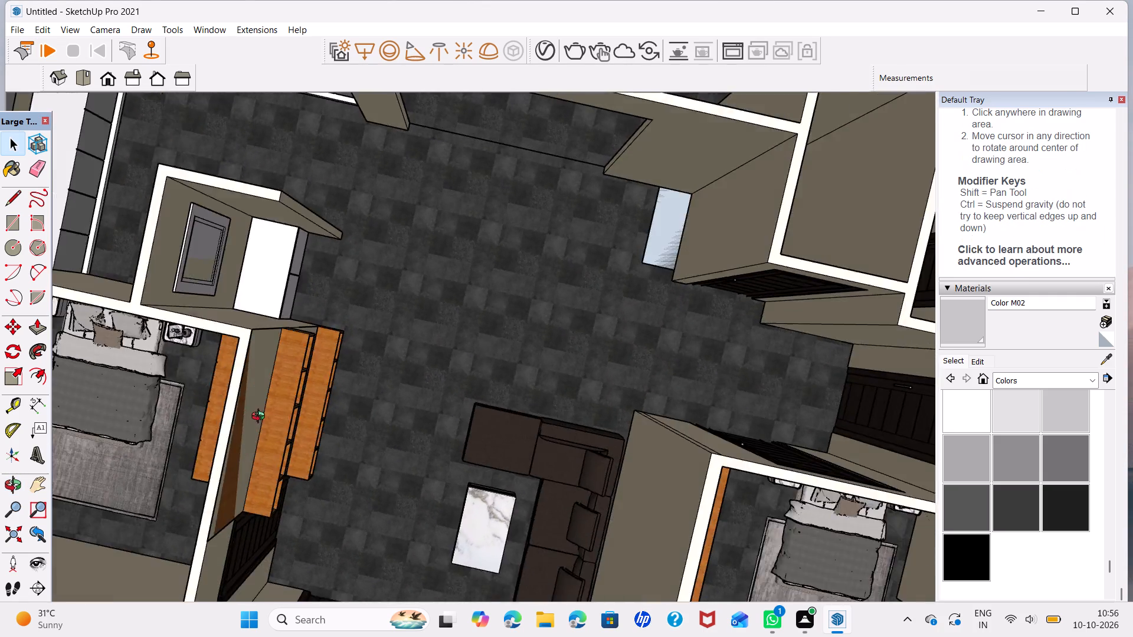
middle_click_drag(261, 418, 0, 212)
middle_click_drag(540, 379, 107, 262)
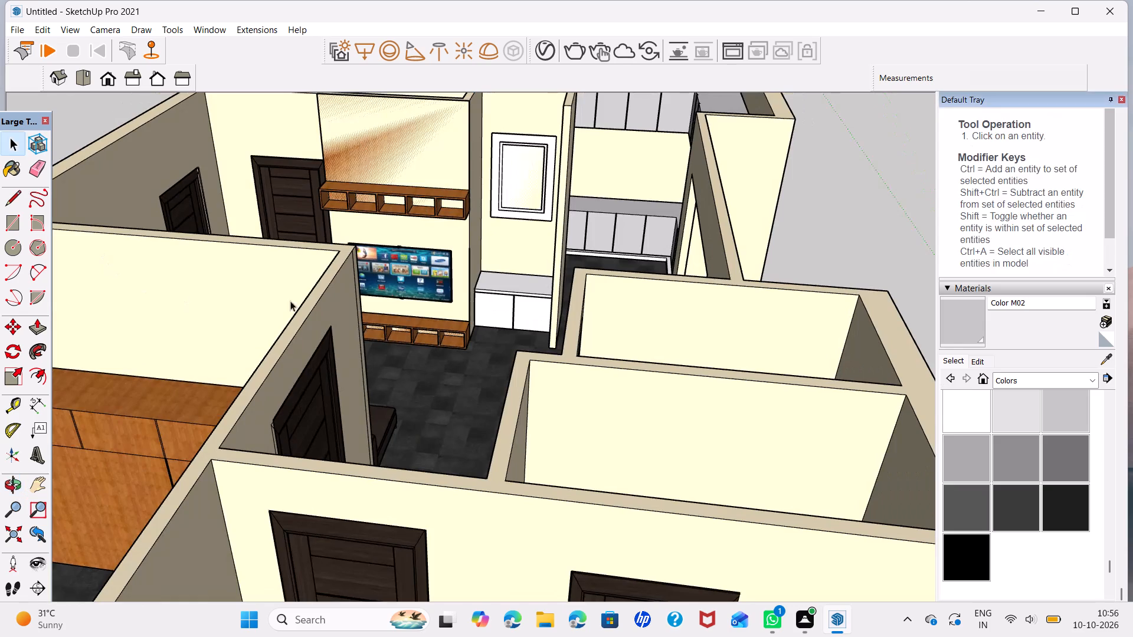
scroll(463, 272, "up", 4)
middle_click_drag(466, 333, 546, 387)
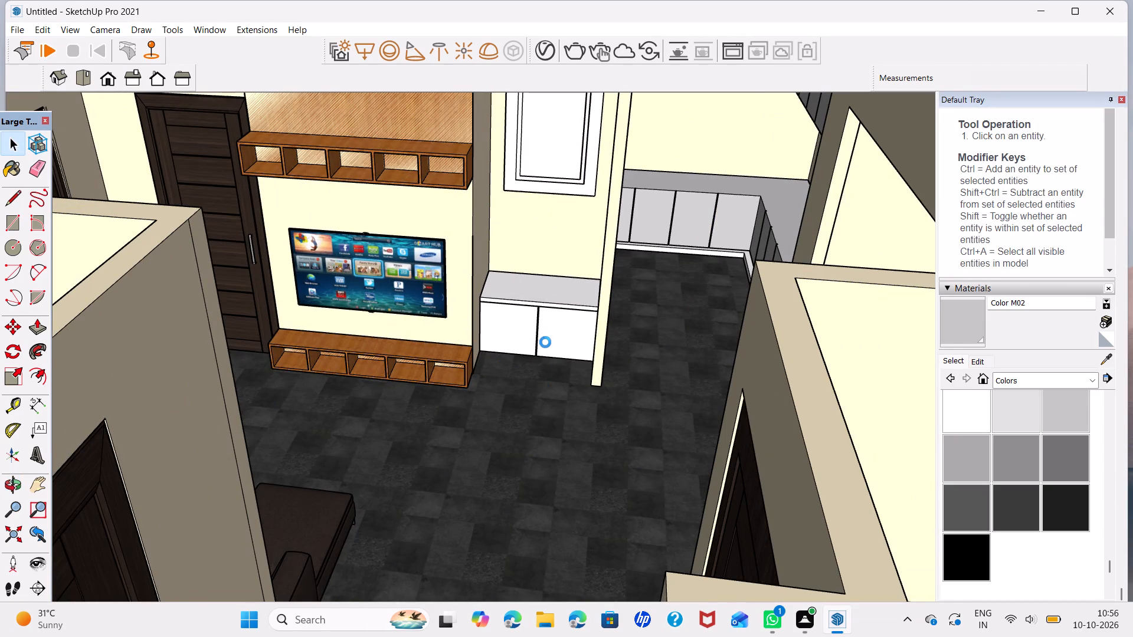
scroll(545, 342, "up", 4)
scroll(522, 366, "down", 5)
middle_click_drag(568, 383, 478, 283)
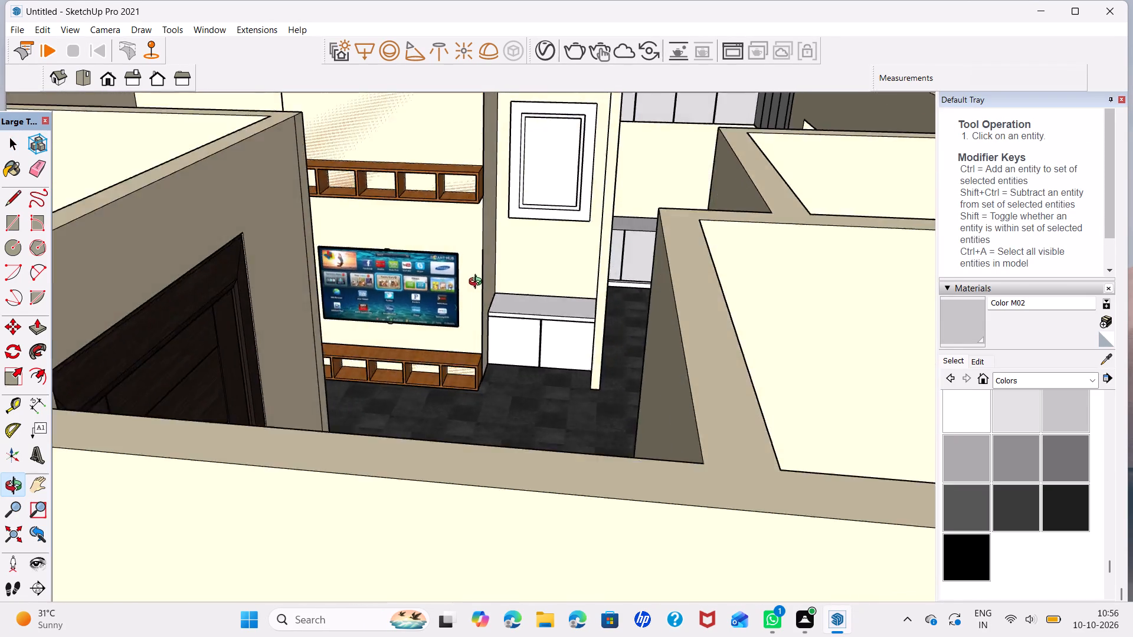
middle_click_drag(478, 283, 496, 312)
scroll(538, 321, "up", 4)
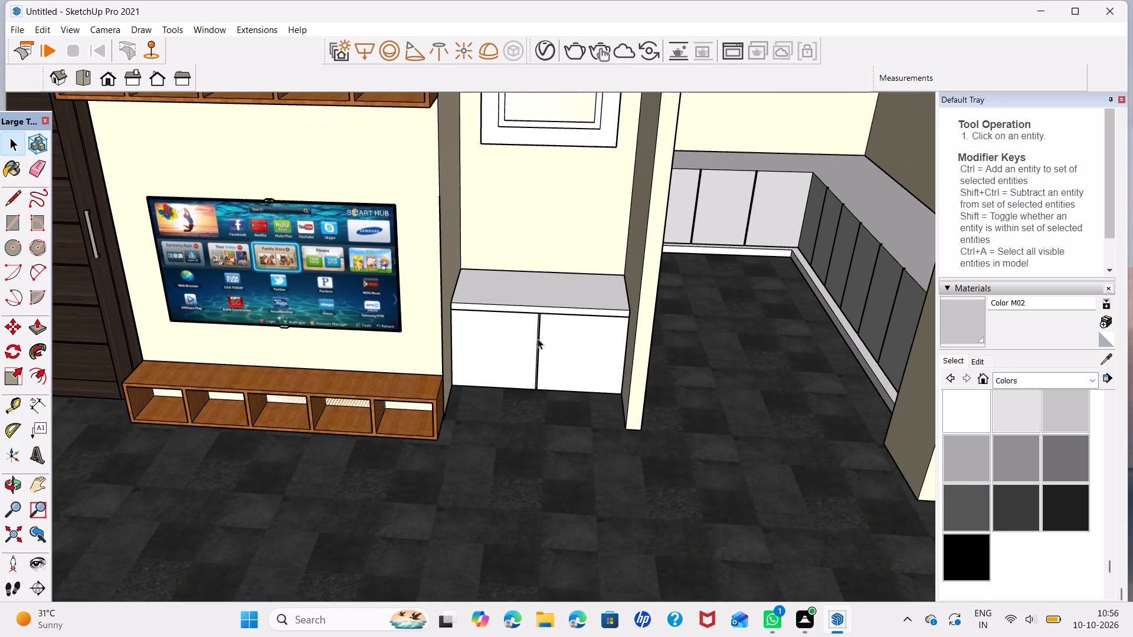
middle_click_drag(555, 383, 566, 383)
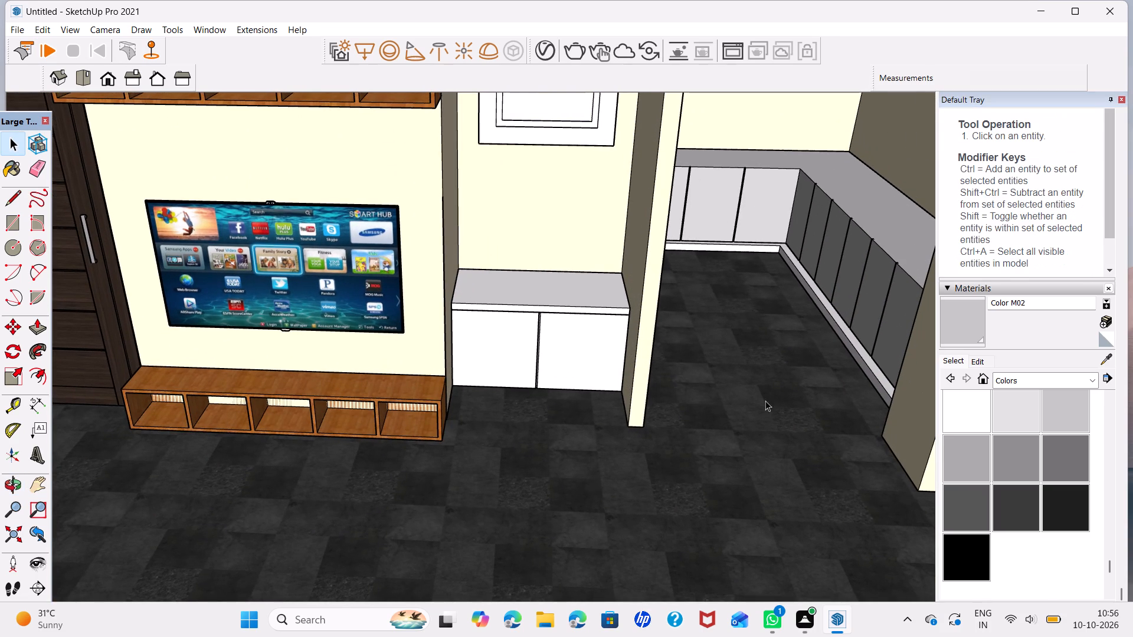
Paint the top and front edge of the niche cabinet's counter beside the TV wall with Terrazzo Tile Accent from the Tile collection.
left_click(1088, 383)
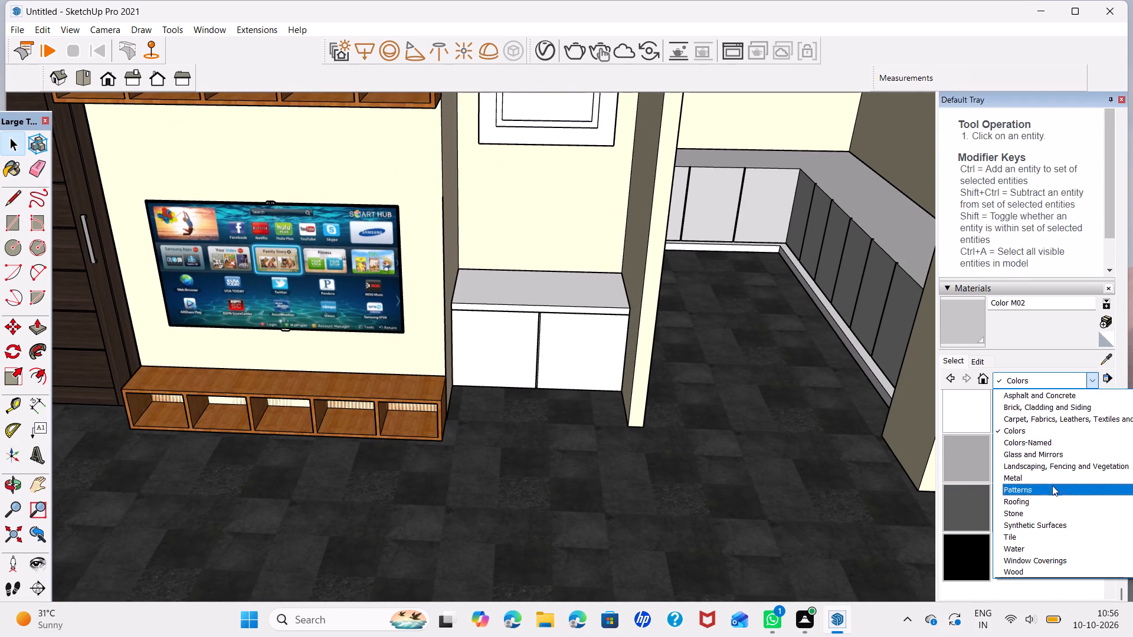
scroll(1072, 563, "down", 6)
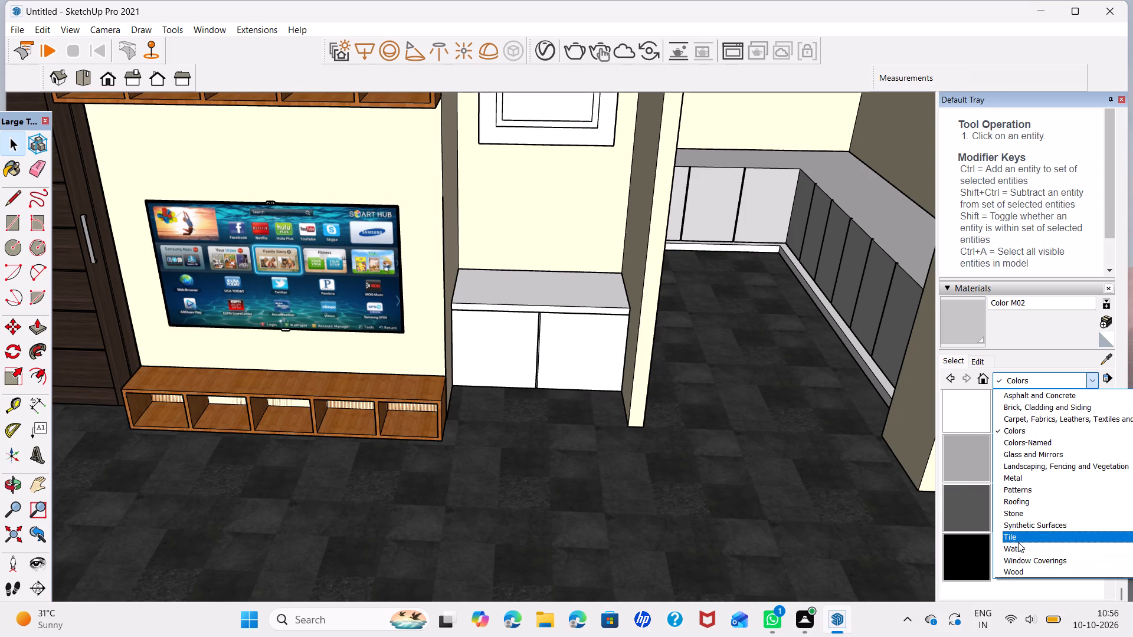
left_click(1018, 542)
scroll(1037, 530, "down", 5)
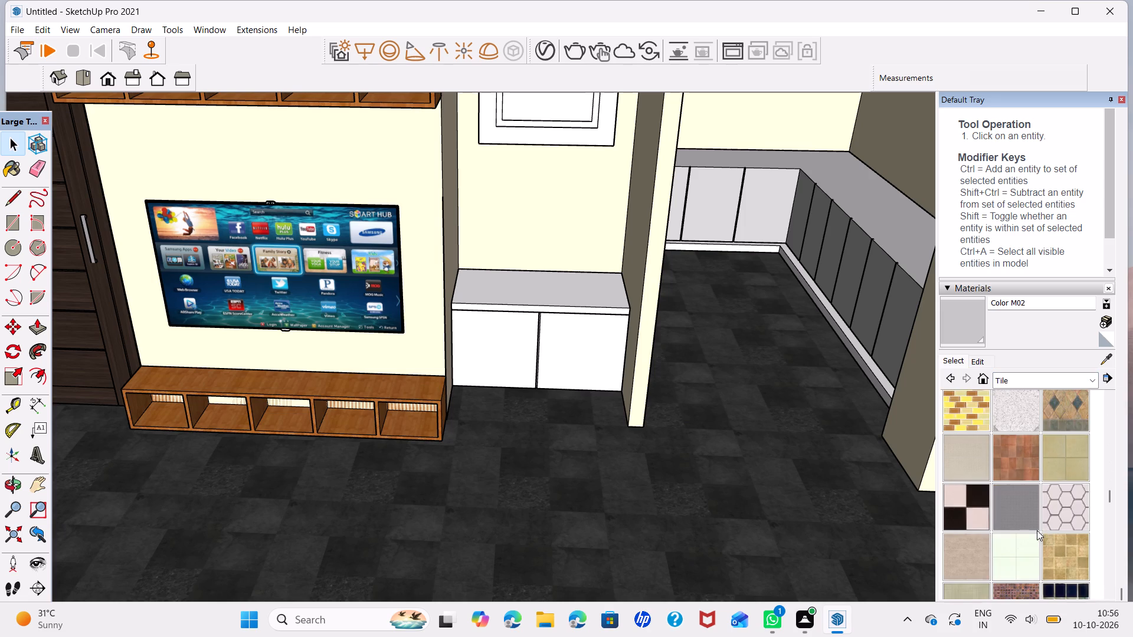
left_click_drag(1003, 421, 1018, 425)
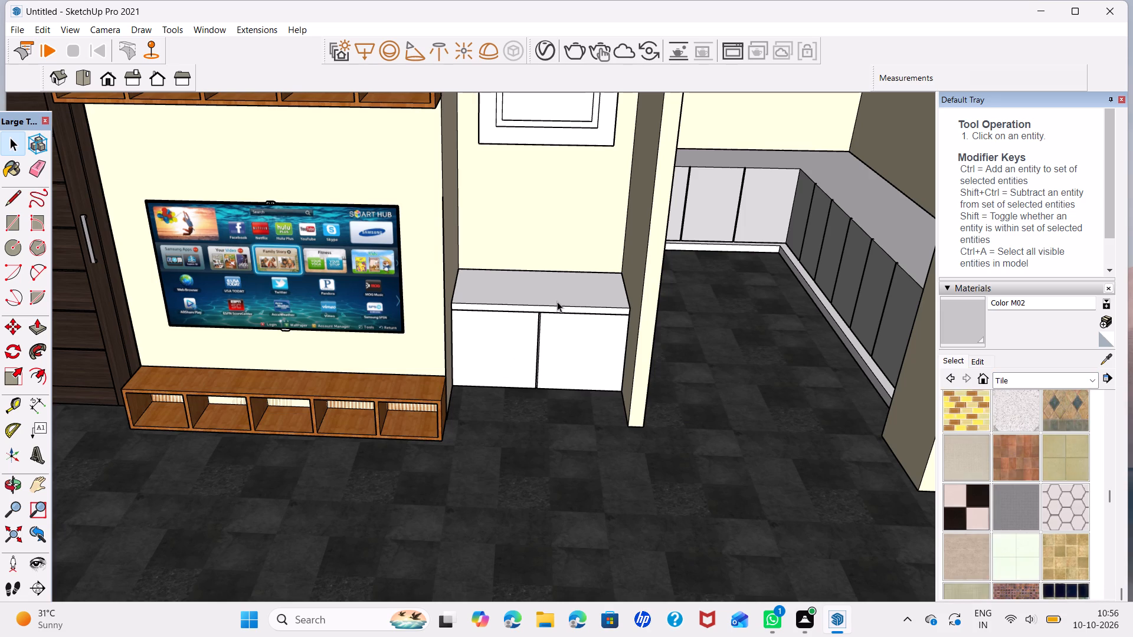
left_click(557, 301)
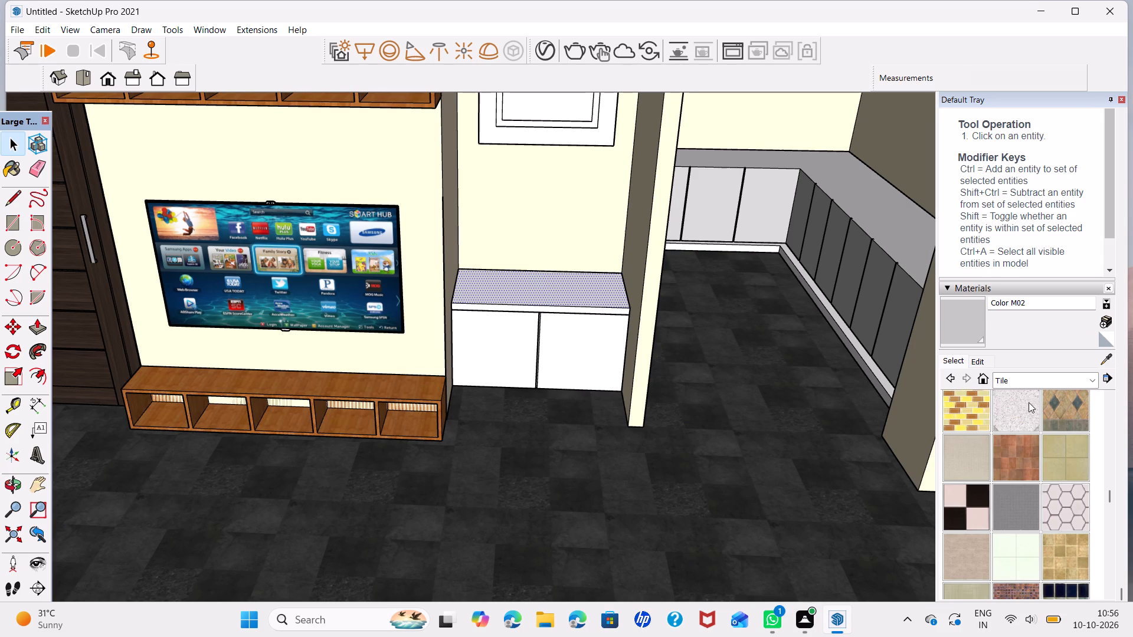
left_click(1029, 412)
left_click(562, 284)
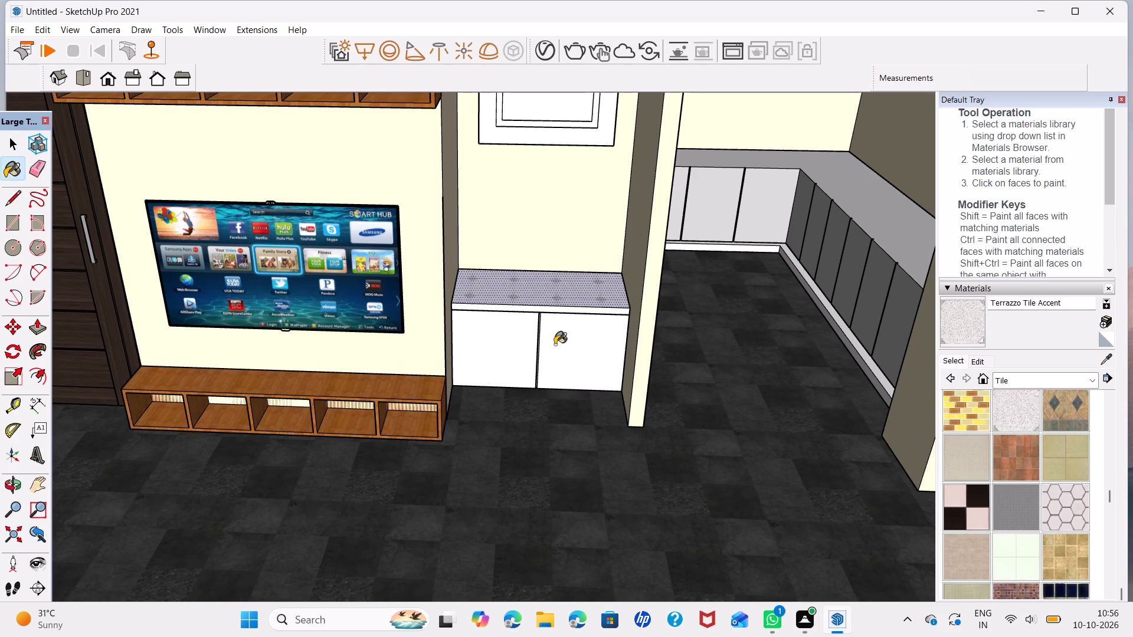
scroll(551, 342, "up", 3)
left_click(589, 300)
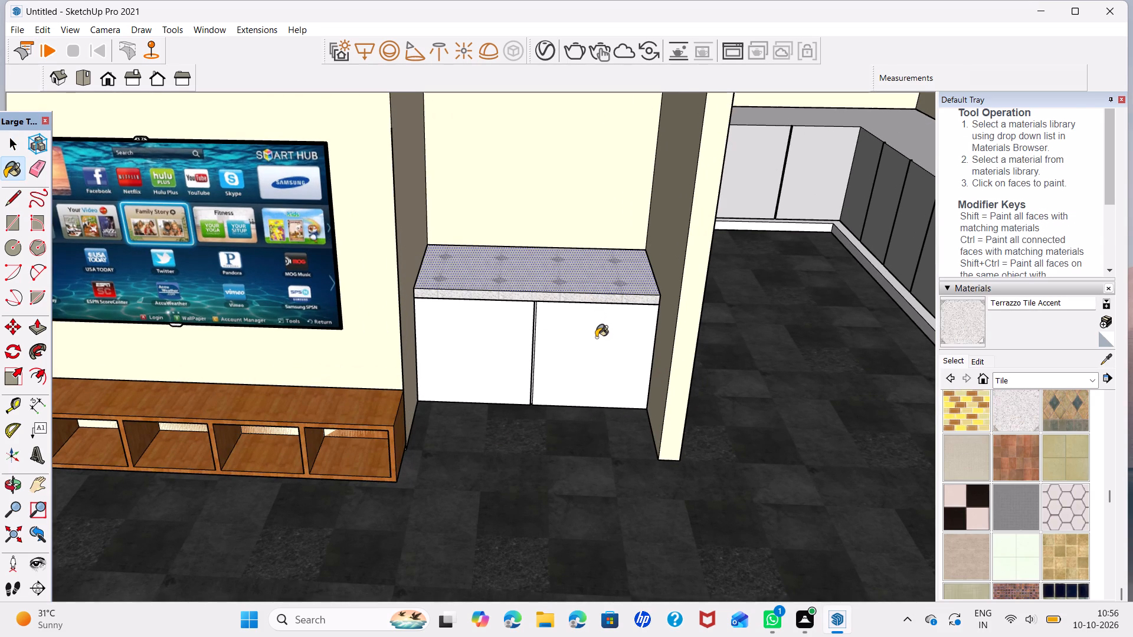
Lighten the Terrazzo Tile Accent material to maximum brightness and set its texture size to 4' by 4'.
left_click(978, 362)
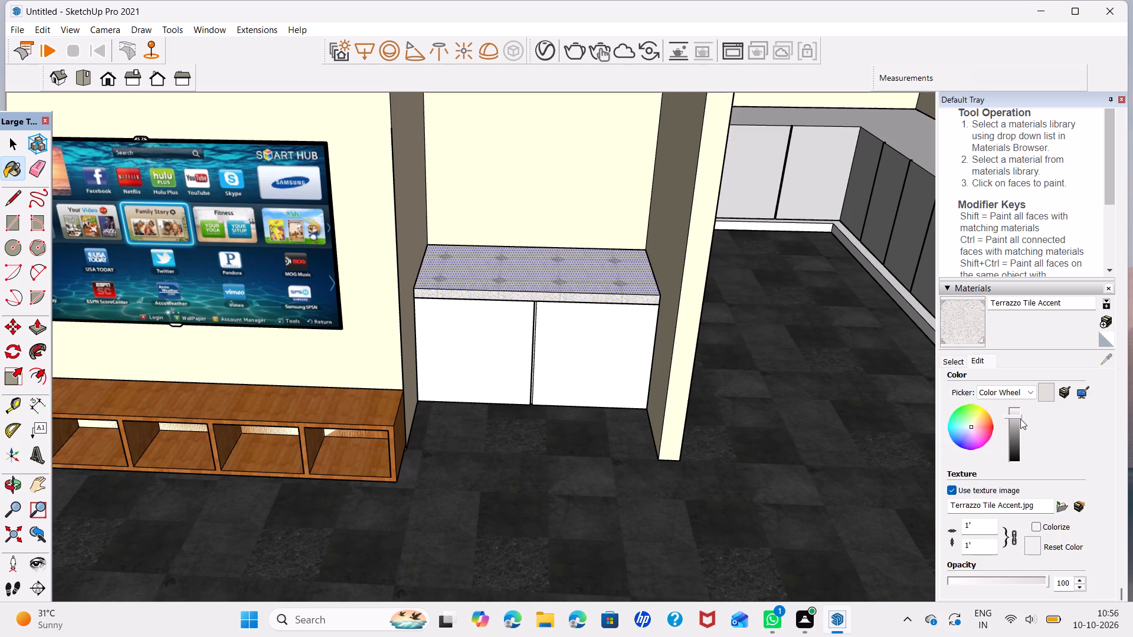
left_click(1014, 412)
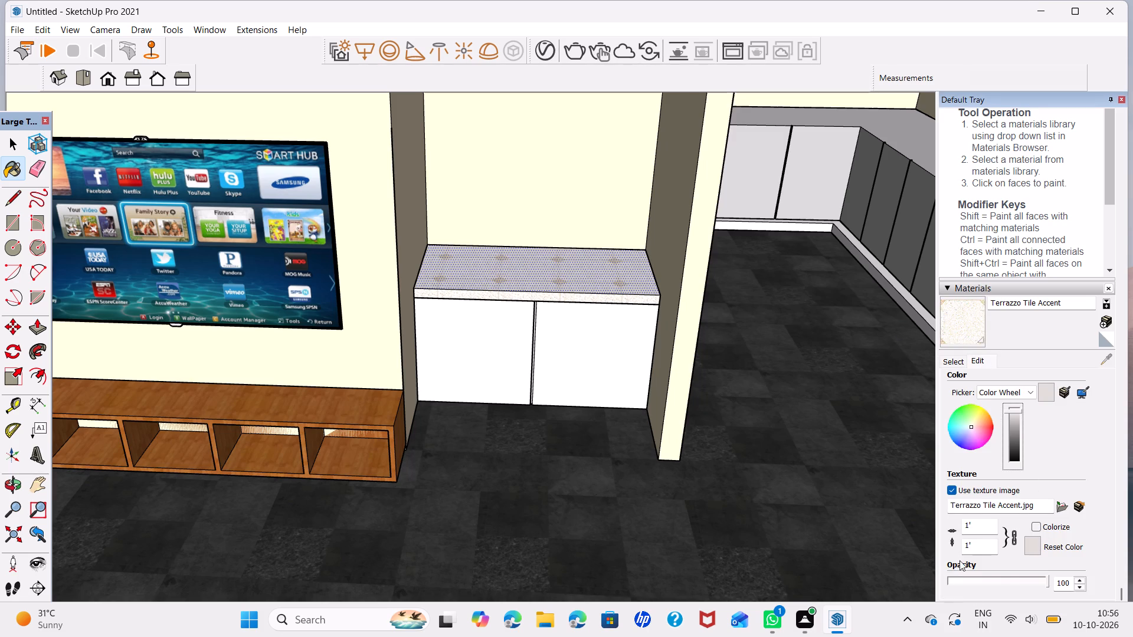
left_click(986, 528)
key("BackSpace")
key("BackSpace")
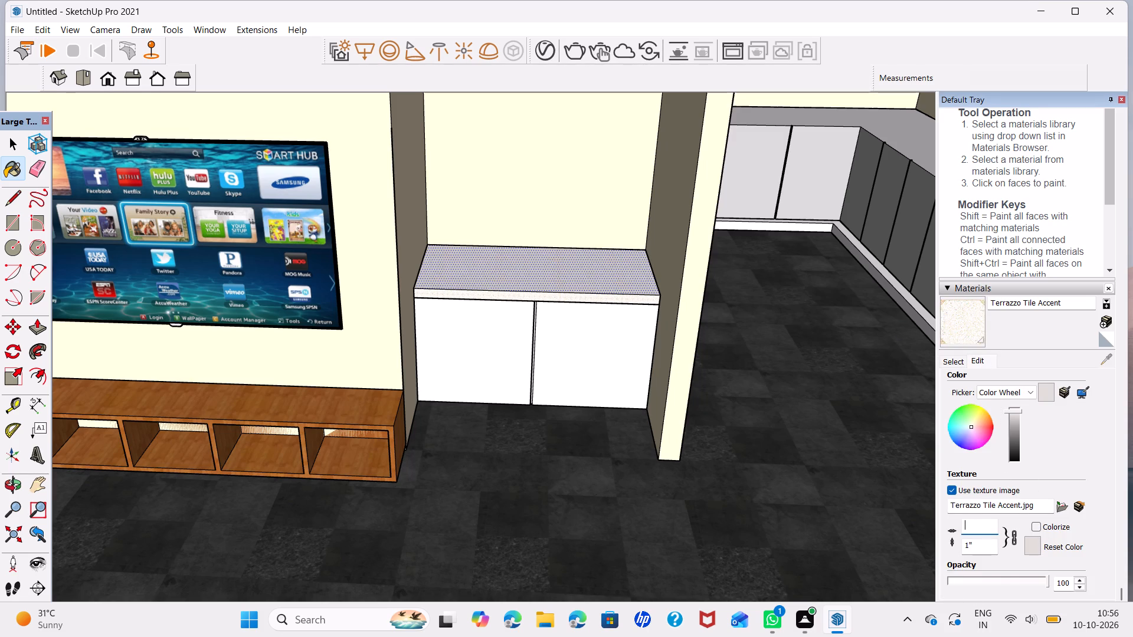
type("4]")
key("BackSpace")
key("apostrophe")
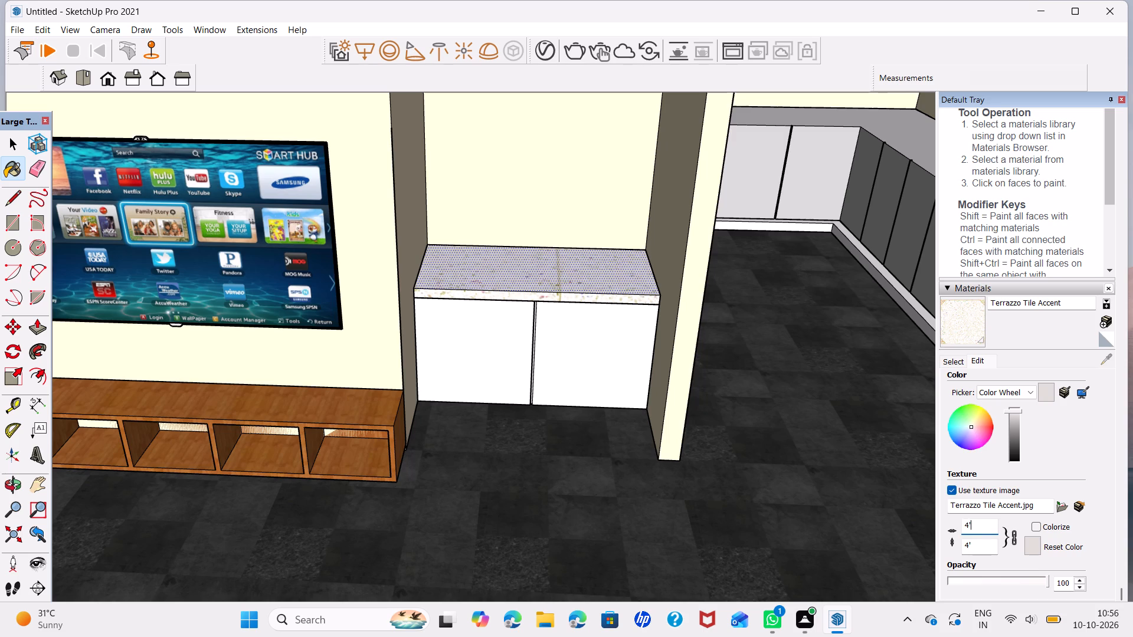
key("Return")
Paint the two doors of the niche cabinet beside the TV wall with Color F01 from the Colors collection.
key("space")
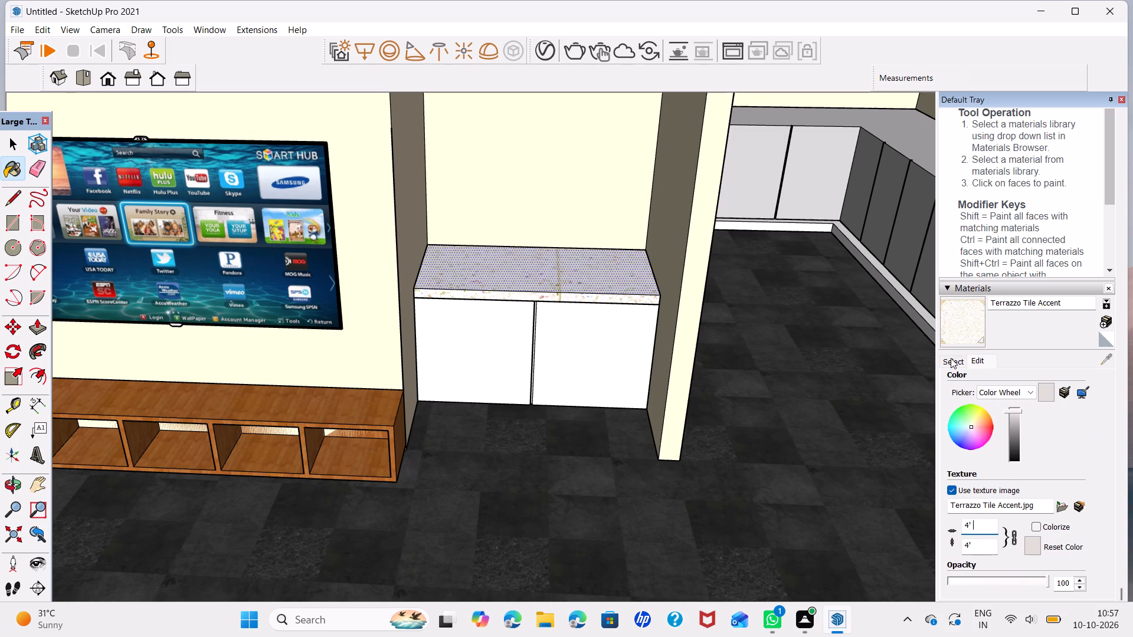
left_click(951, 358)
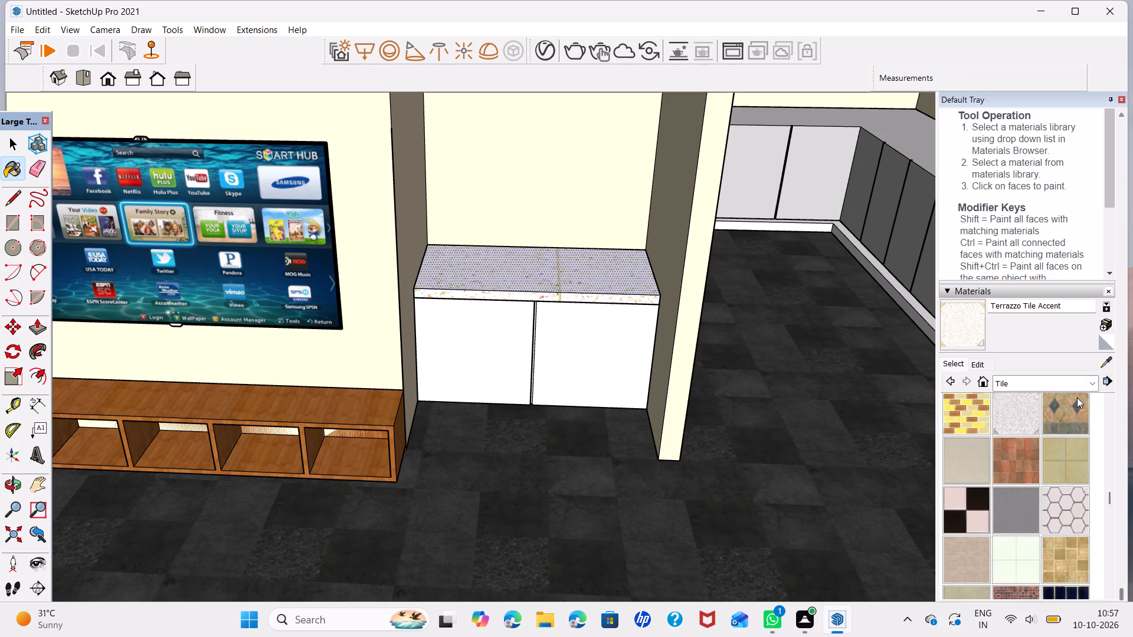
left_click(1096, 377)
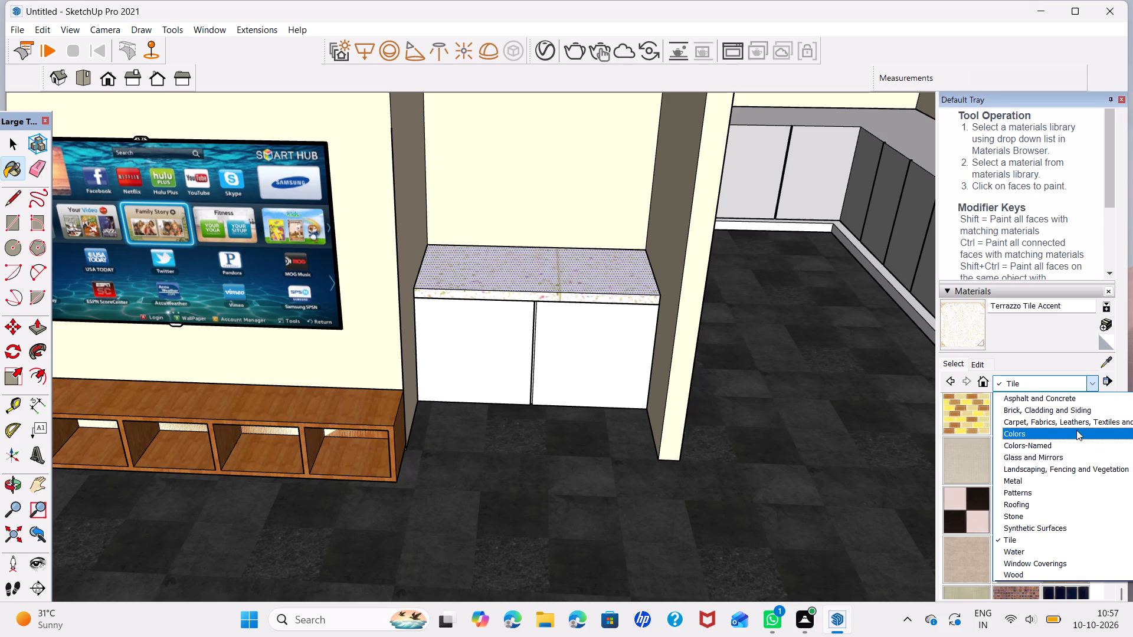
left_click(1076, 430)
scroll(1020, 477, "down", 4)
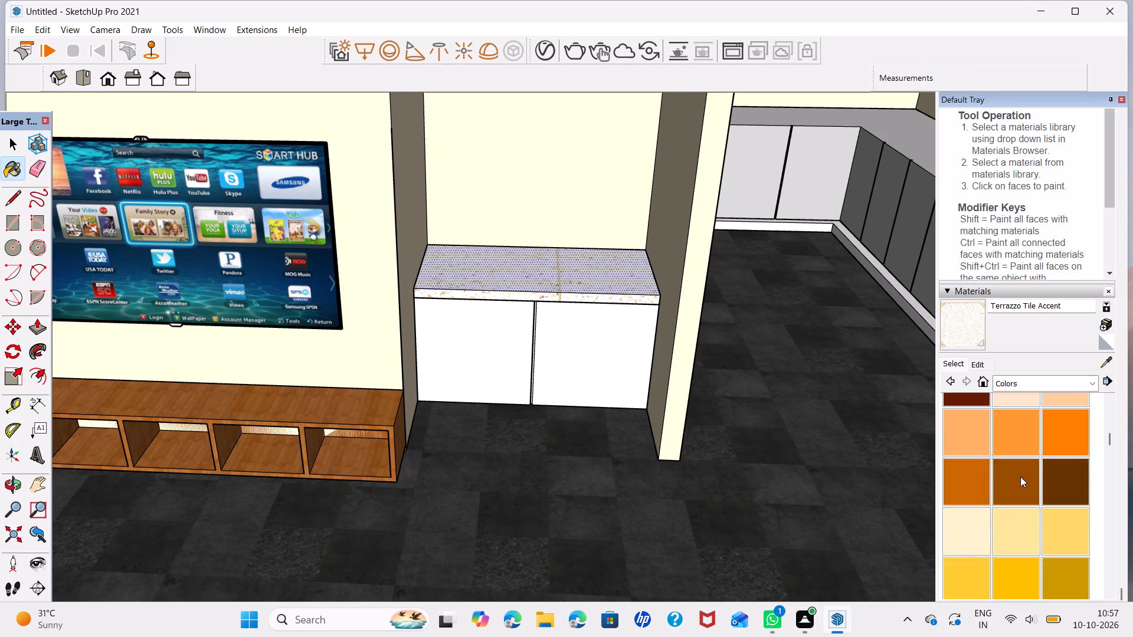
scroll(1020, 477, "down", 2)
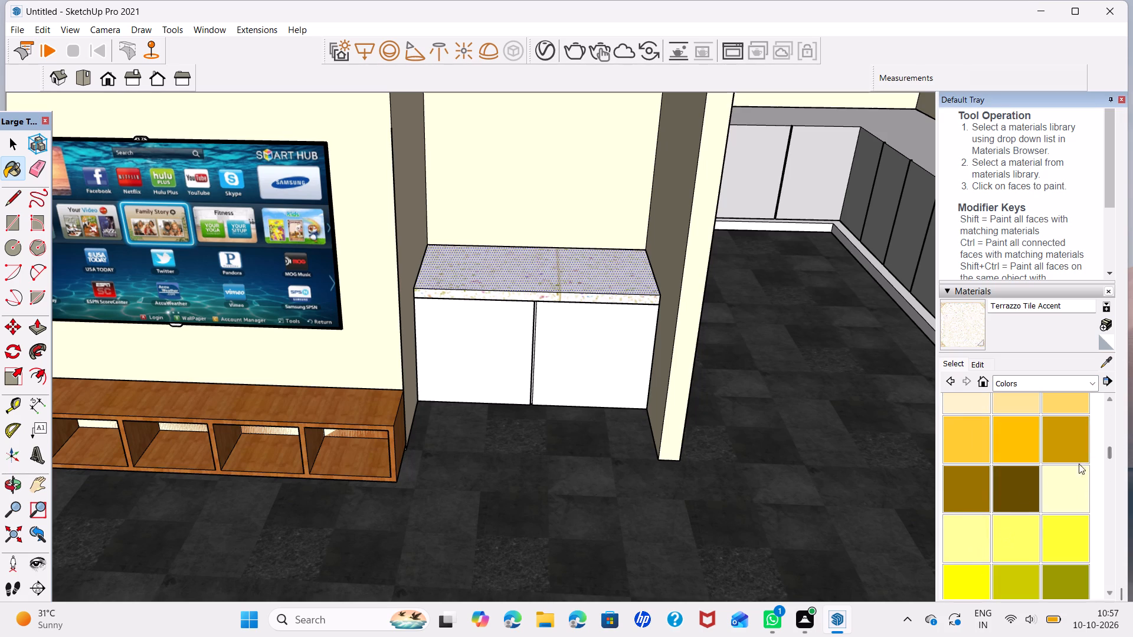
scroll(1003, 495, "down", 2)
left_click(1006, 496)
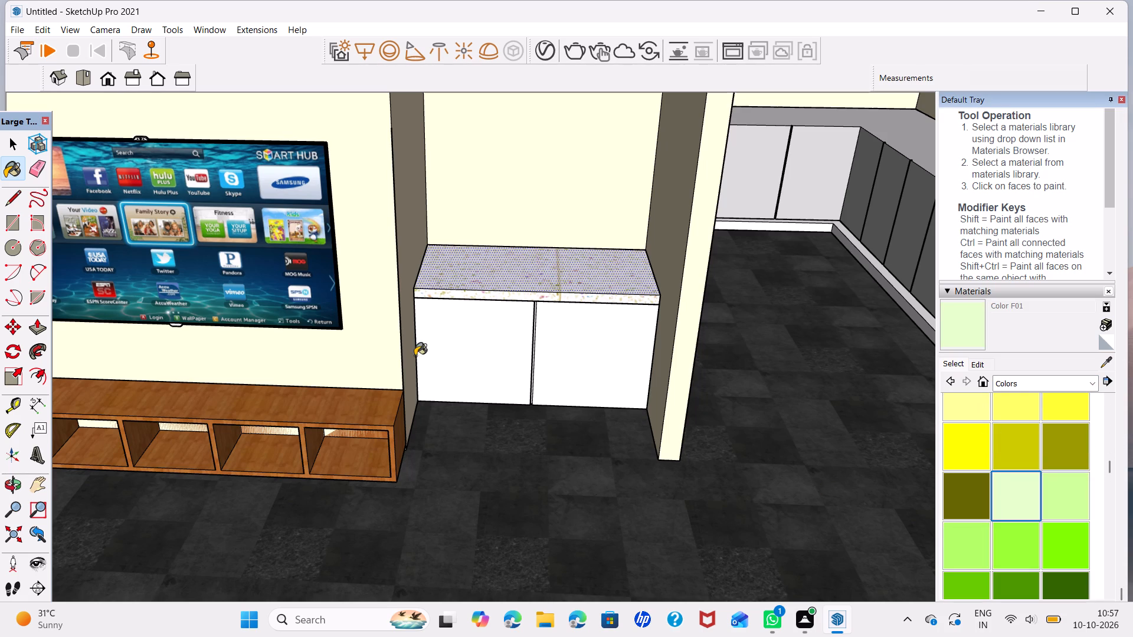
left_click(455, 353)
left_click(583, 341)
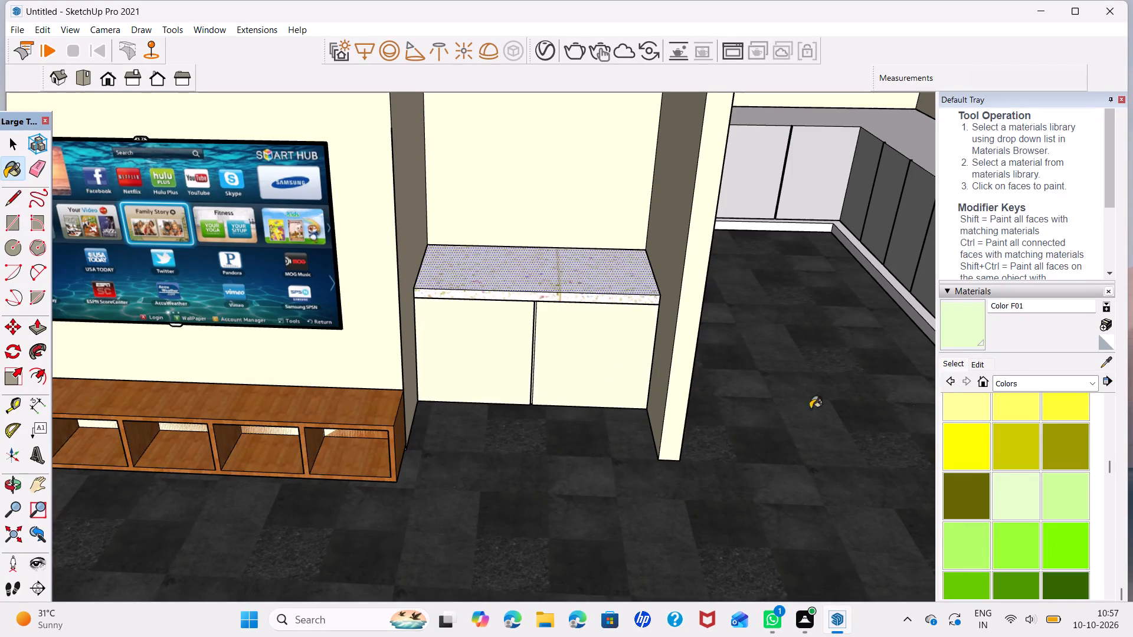
Repaint the niche cabinet's two doors with the light green Color F02.
left_click(1082, 486)
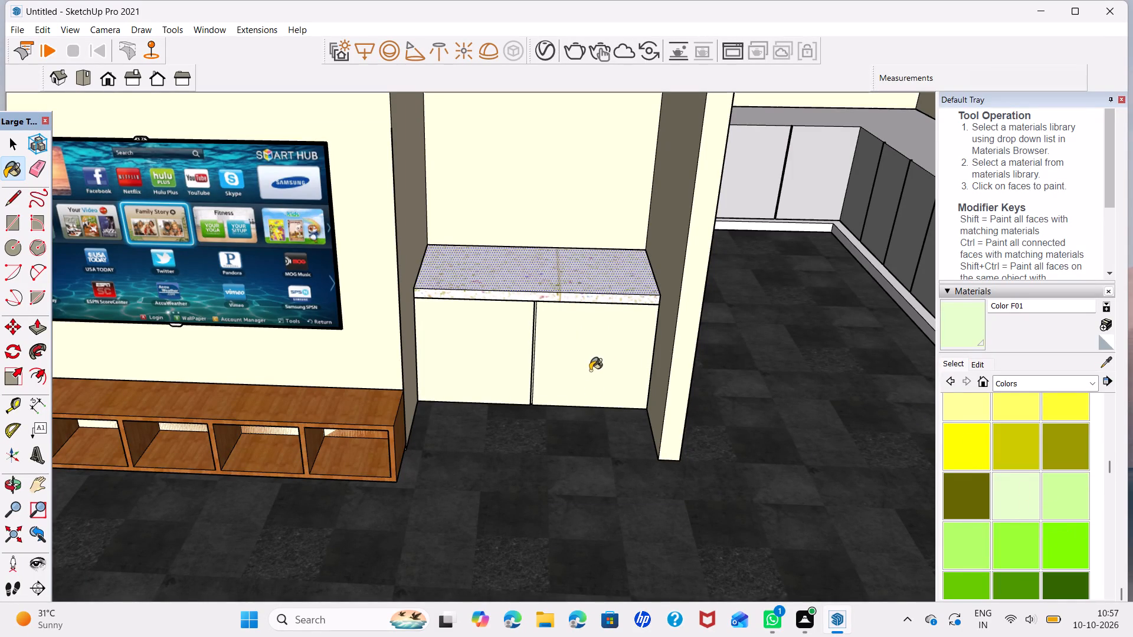
left_click(591, 369)
left_click(513, 369)
left_click(1072, 499)
left_click(604, 385)
scroll(549, 402, "down", 4)
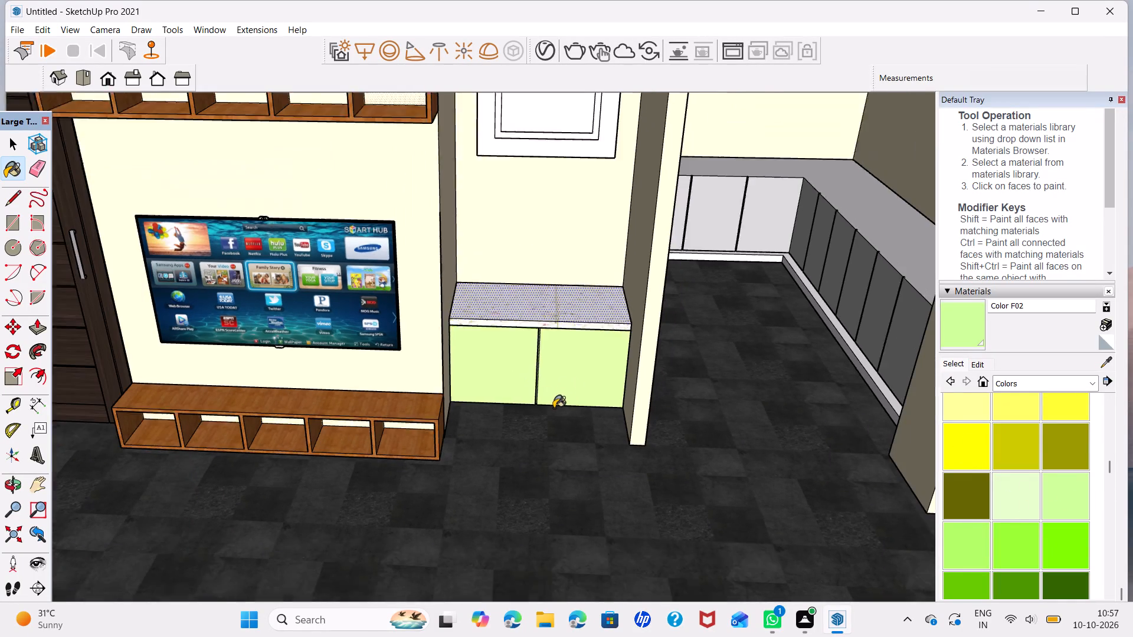
key("Escape")
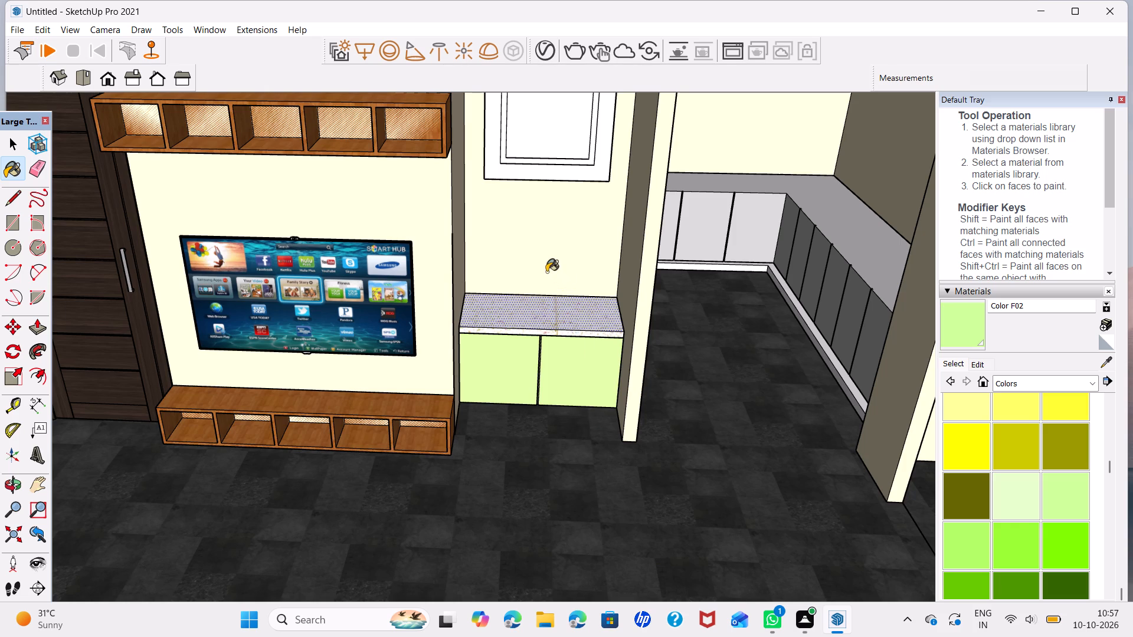
key("space")
Draw rectangles of about 1' 3" by 10" closing the front of all five openings in the shelf unit above the TV.
scroll(578, 333, "down", 6)
middle_click_drag(571, 365, 602, 456)
scroll(364, 408, "up", 6)
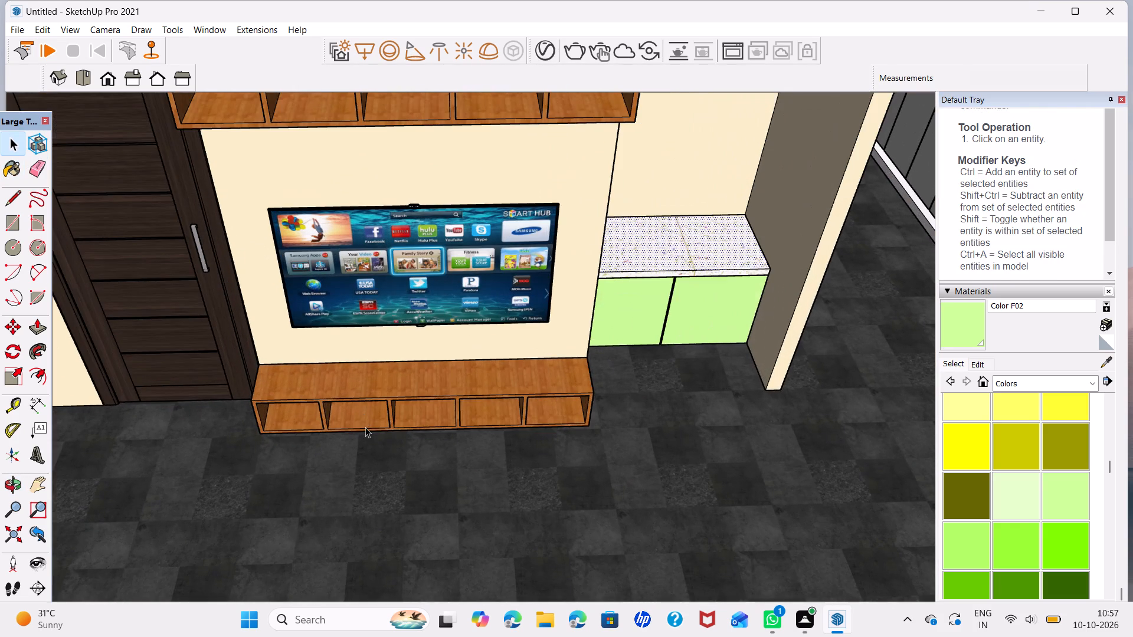
middle_click_drag(368, 430, 381, 363)
middle_click_drag(372, 353, 399, 438, "shift")
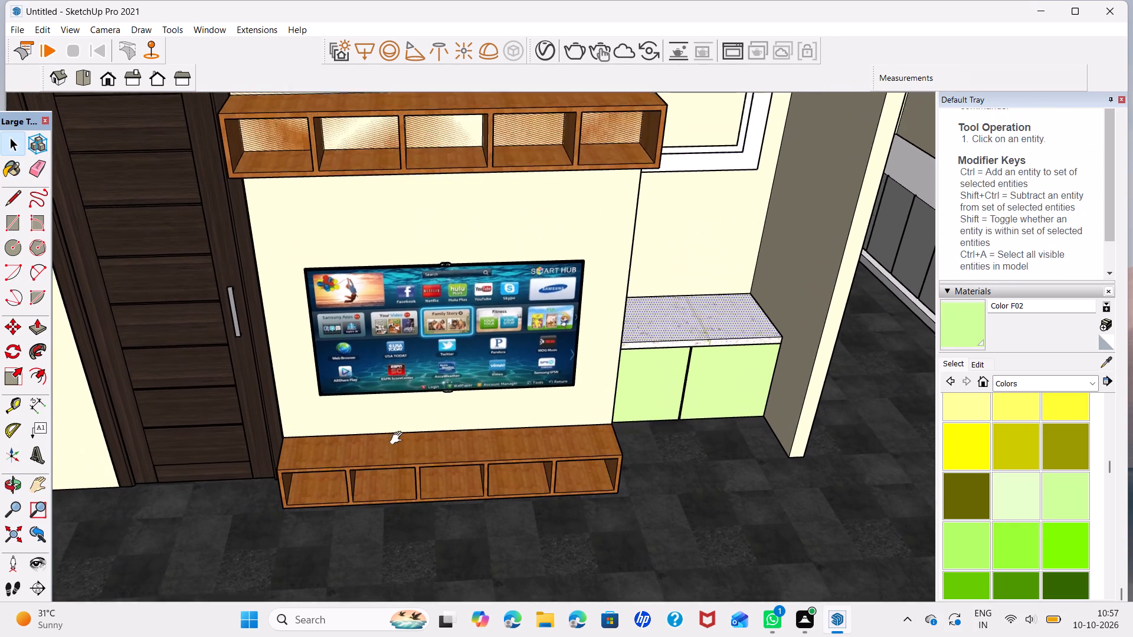
middle_click_drag(399, 438, 400, 446, "shift")
key("r")
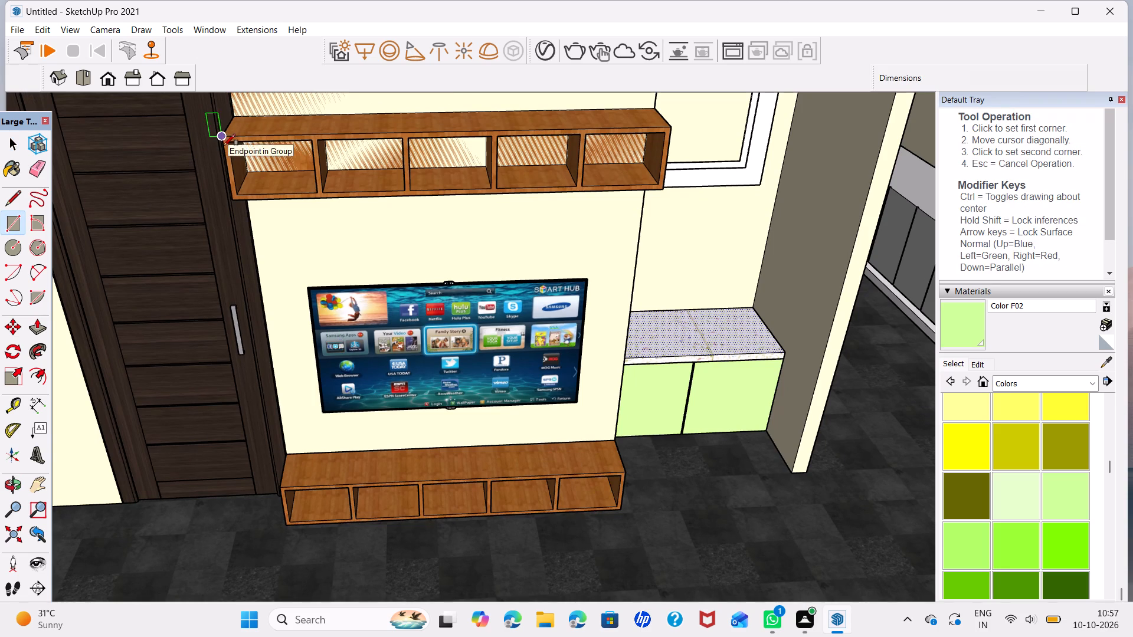
left_click(227, 147)
left_click(320, 191)
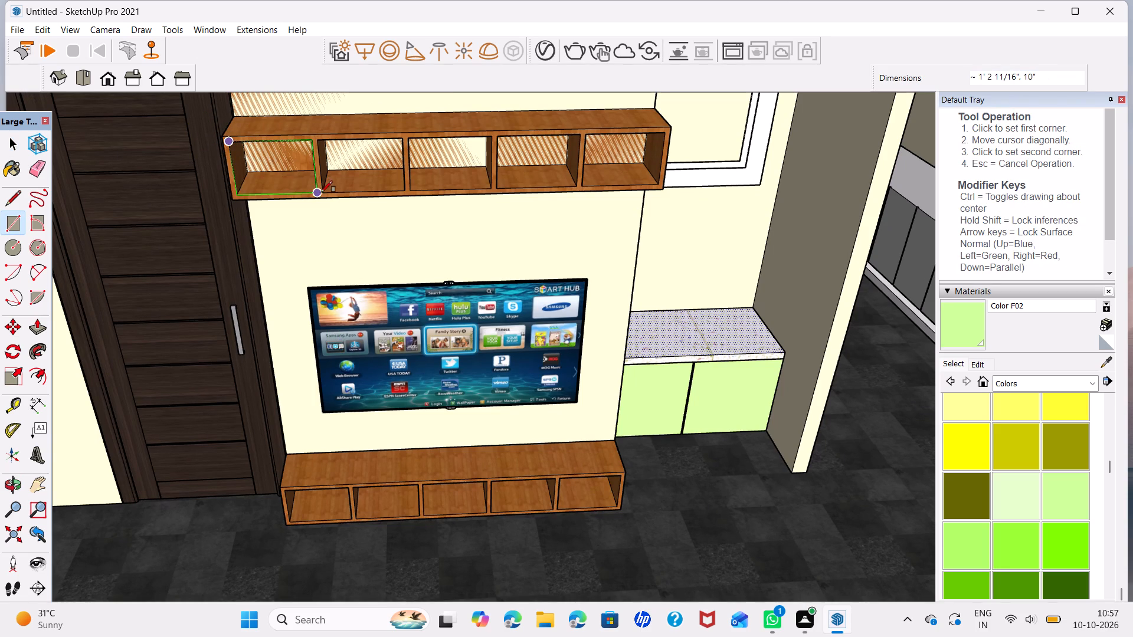
left_click(324, 139)
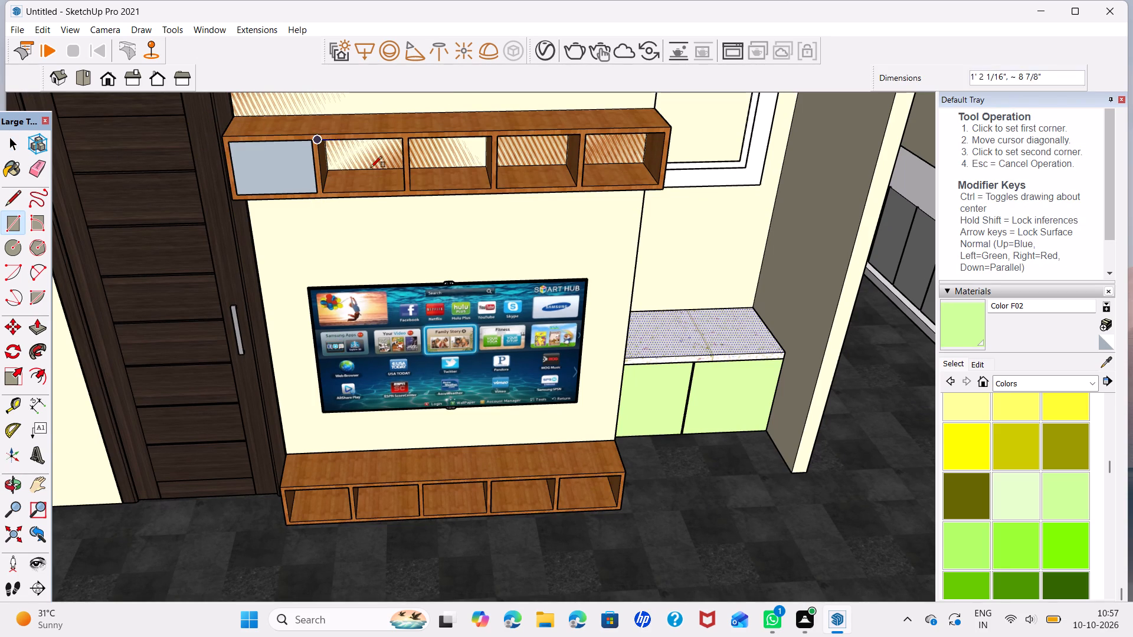
left_click(401, 185)
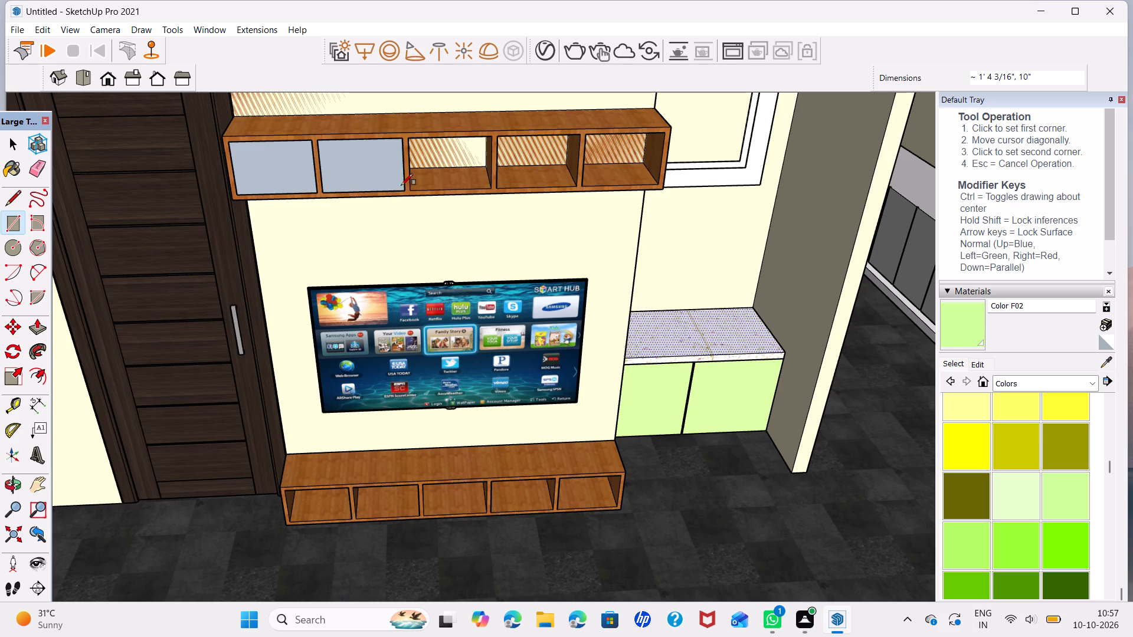
left_click(411, 142)
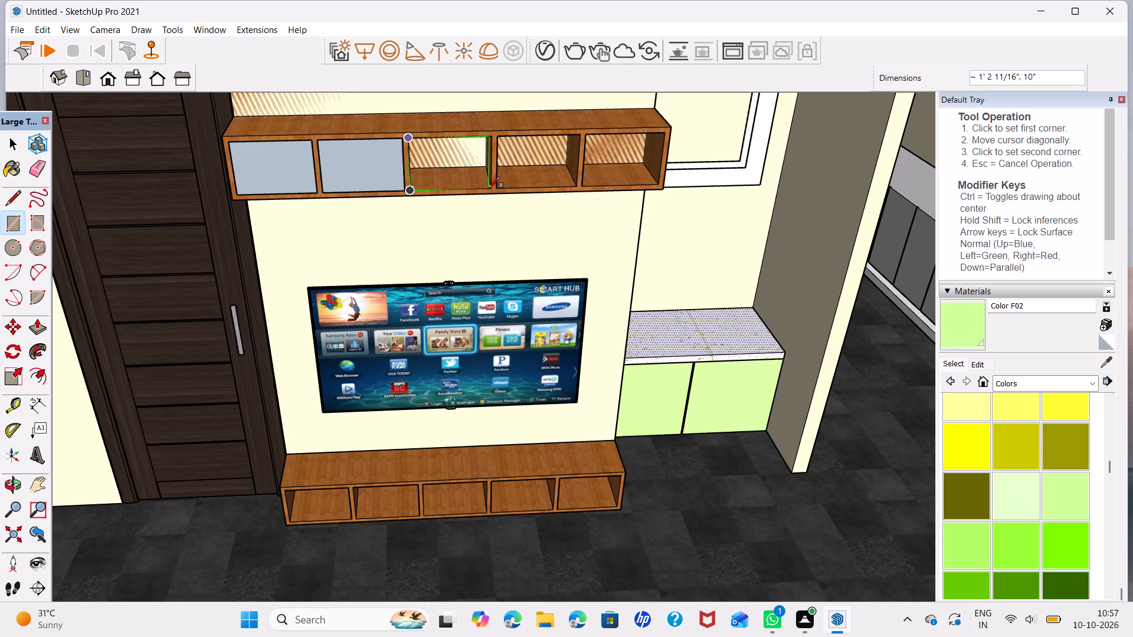
left_click(489, 190)
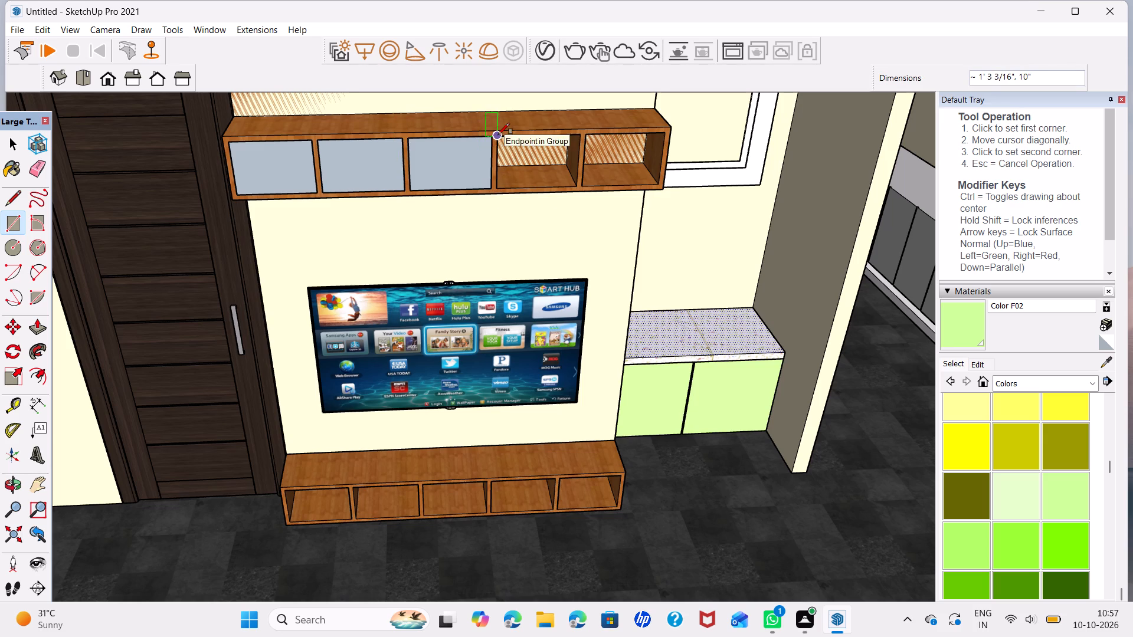
left_click(499, 134)
left_click(579, 184)
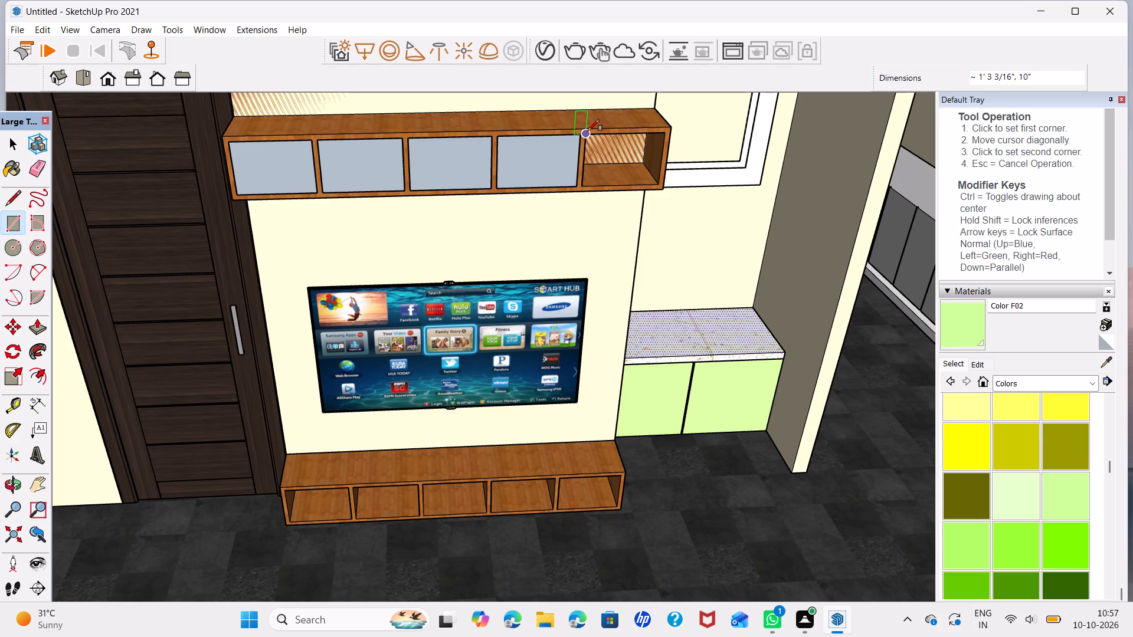
left_click(592, 130)
left_click(657, 183)
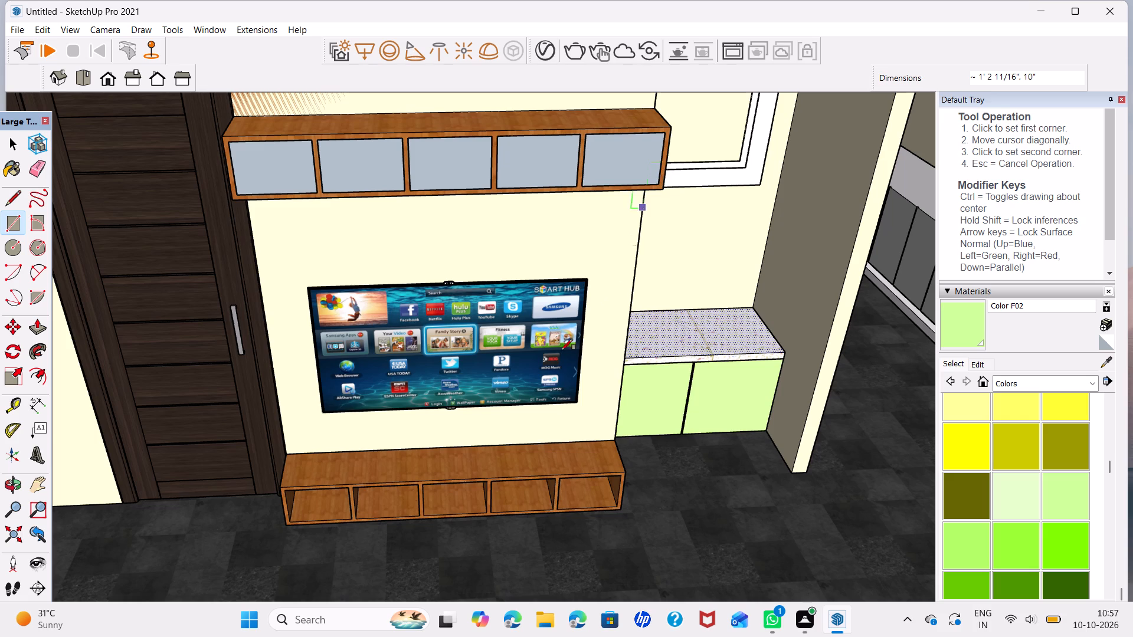
Draw rectangles of about 1' 3" by 10" closing the front of all five openings in the low unit below the TV.
left_click(286, 493)
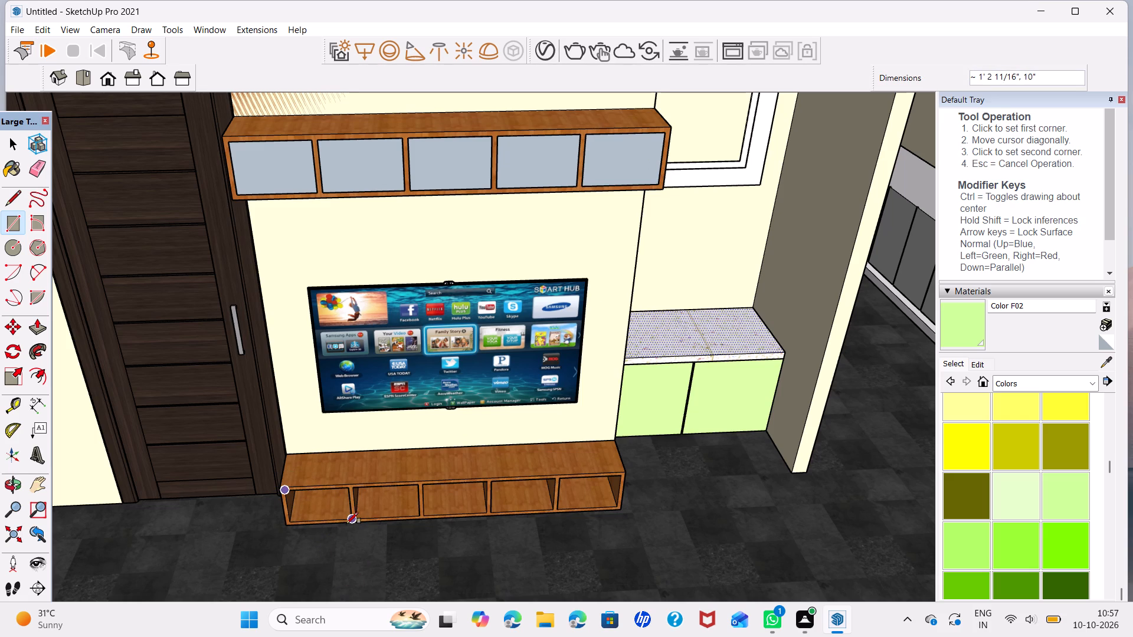
left_click(346, 519)
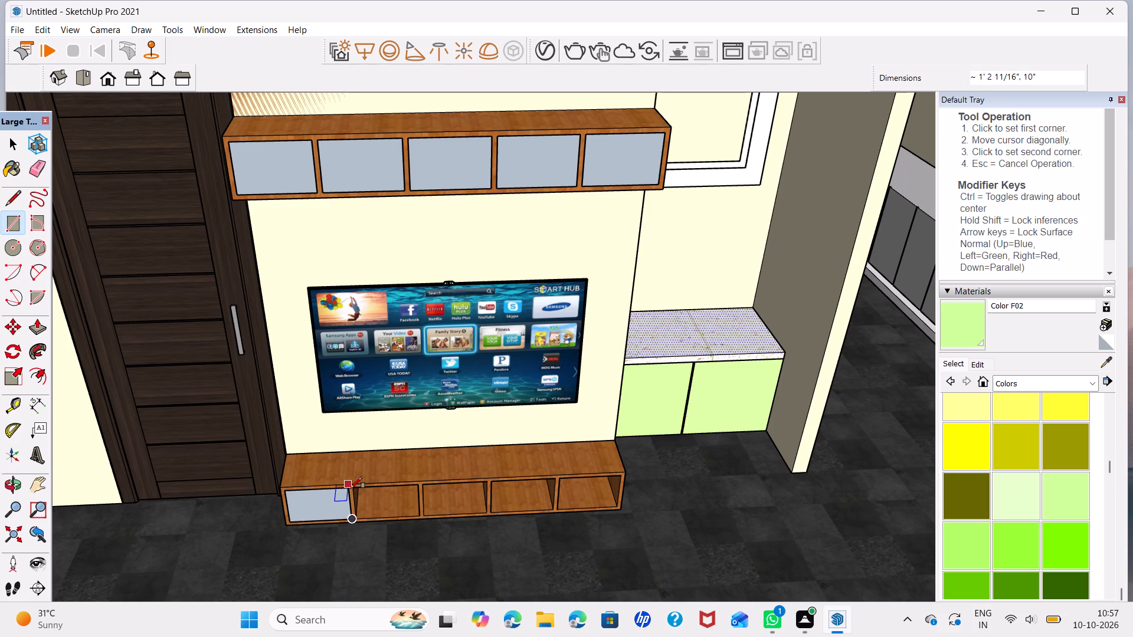
left_click(357, 490)
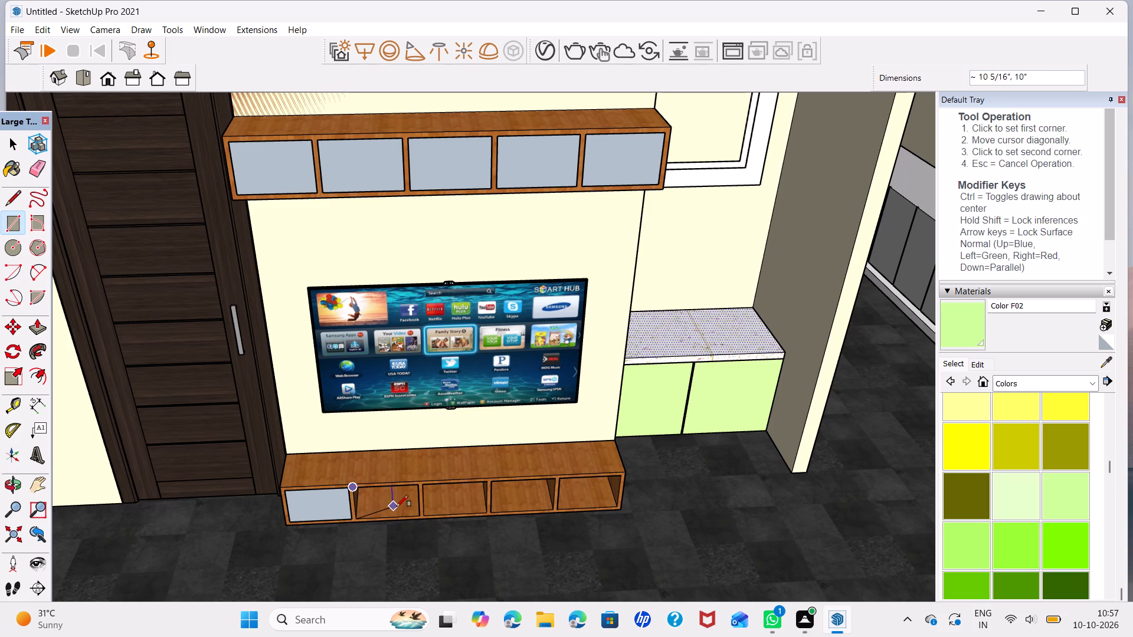
left_click(417, 514)
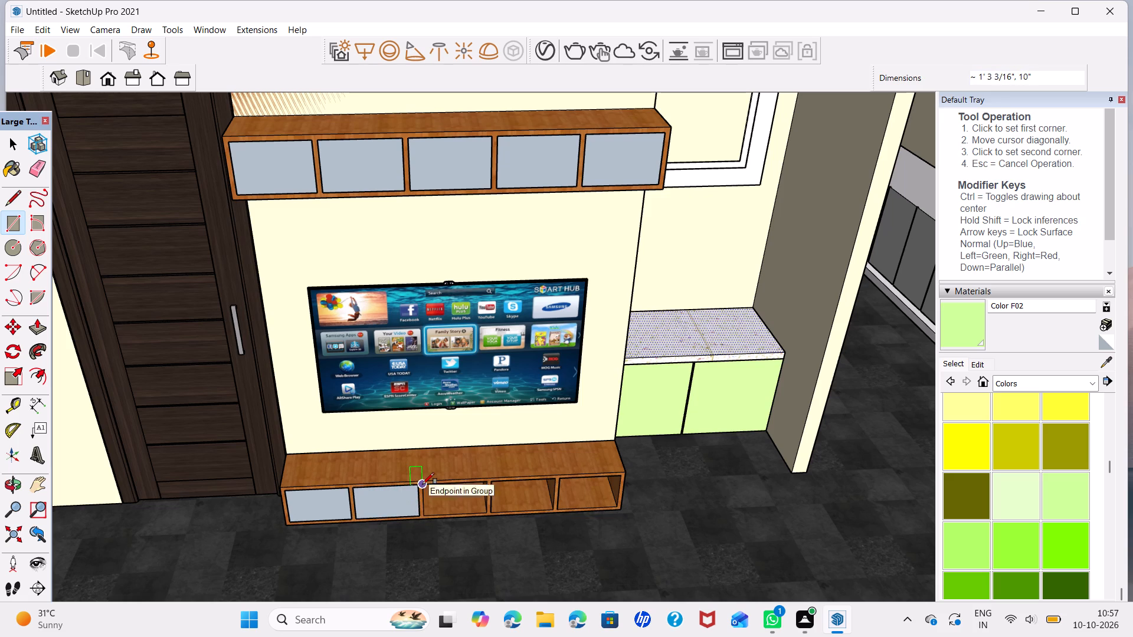
left_click(423, 484)
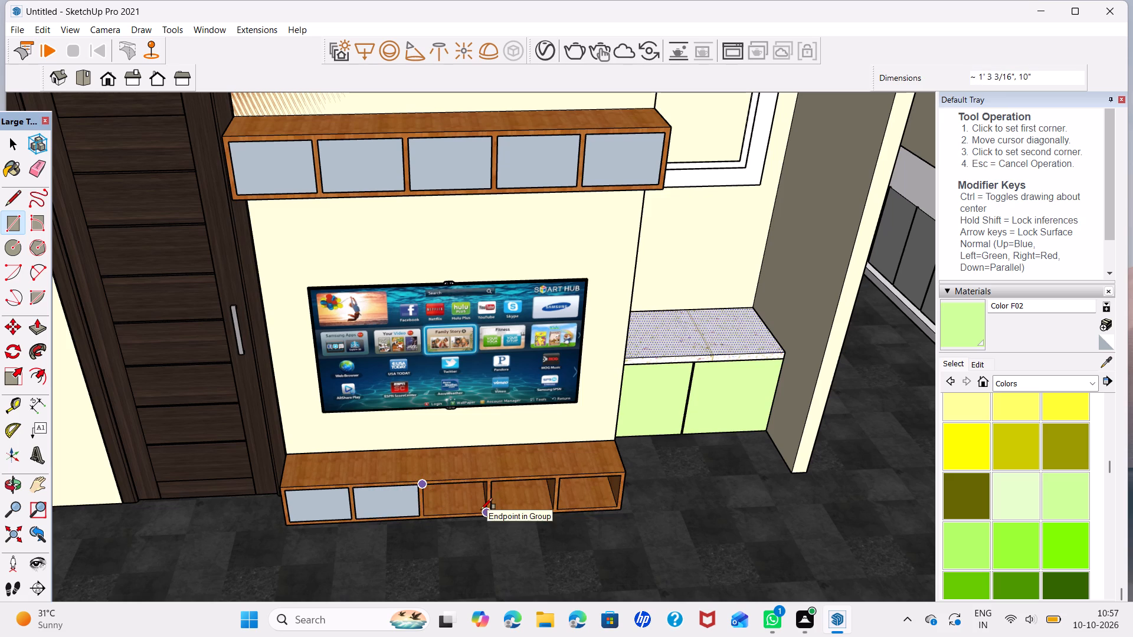
left_click(484, 510)
left_click(492, 482)
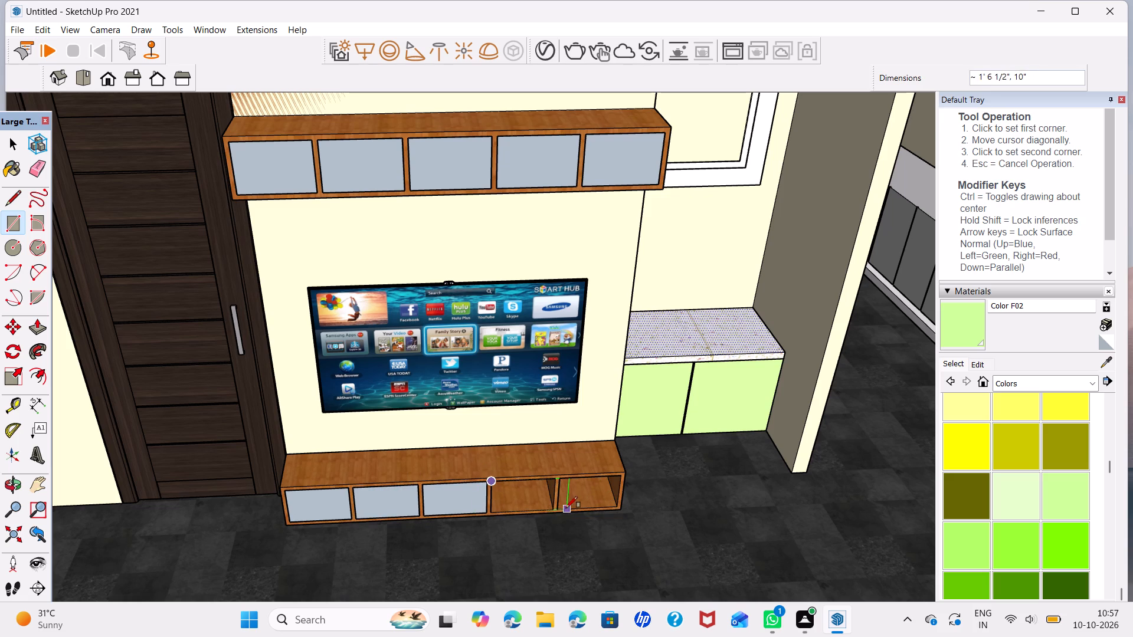
left_click(552, 510)
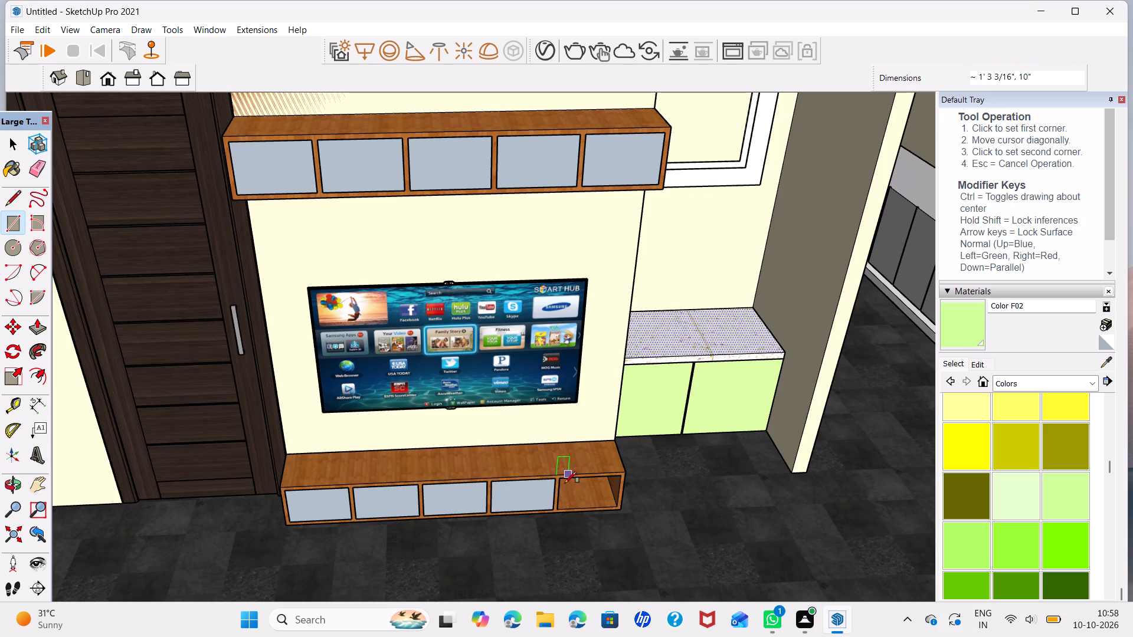
left_click(561, 482)
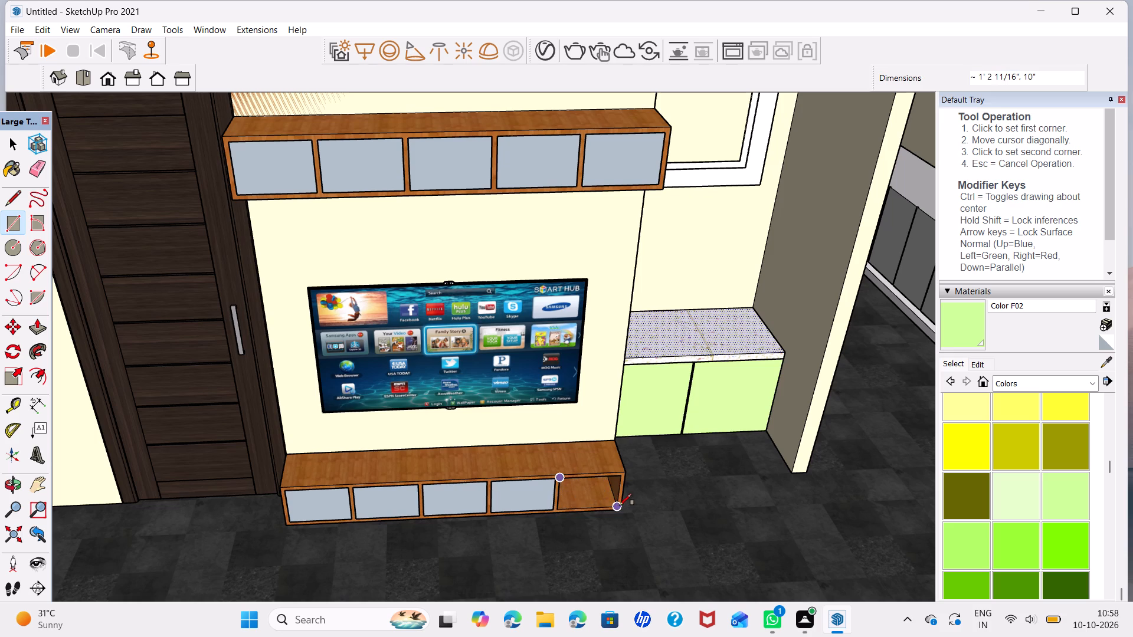
left_click(618, 504)
key("space")
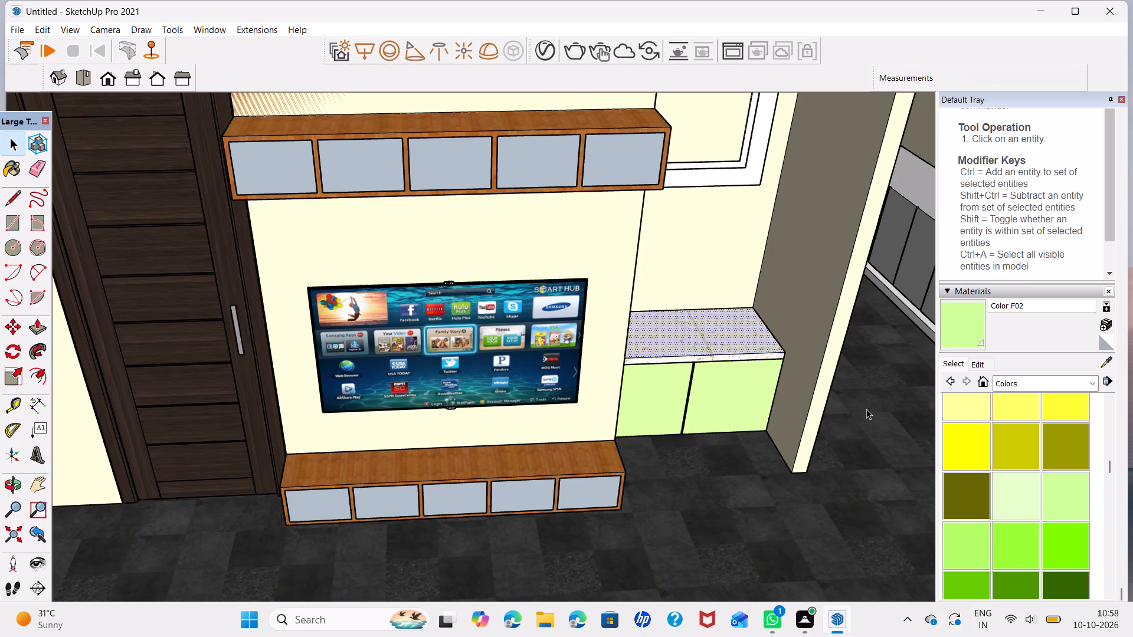
Paint the five front panels of the upper TV shelf unit with Translucent Glass Sky Reflective from the Glass and Mirrors collection.
scroll(978, 362, "down", 2)
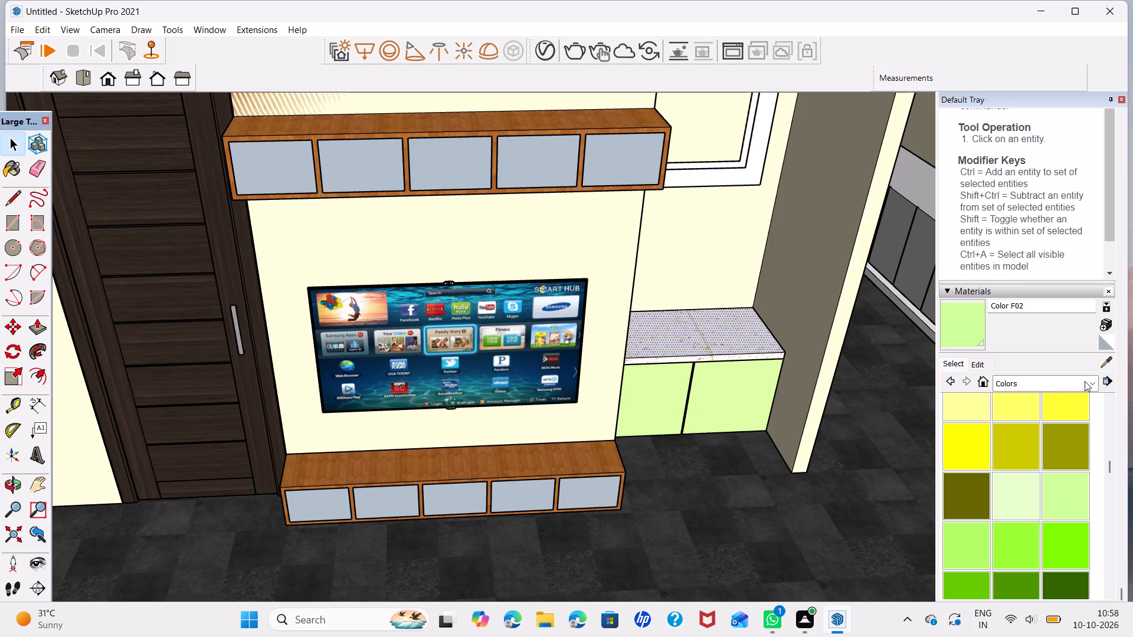
left_click(1091, 383)
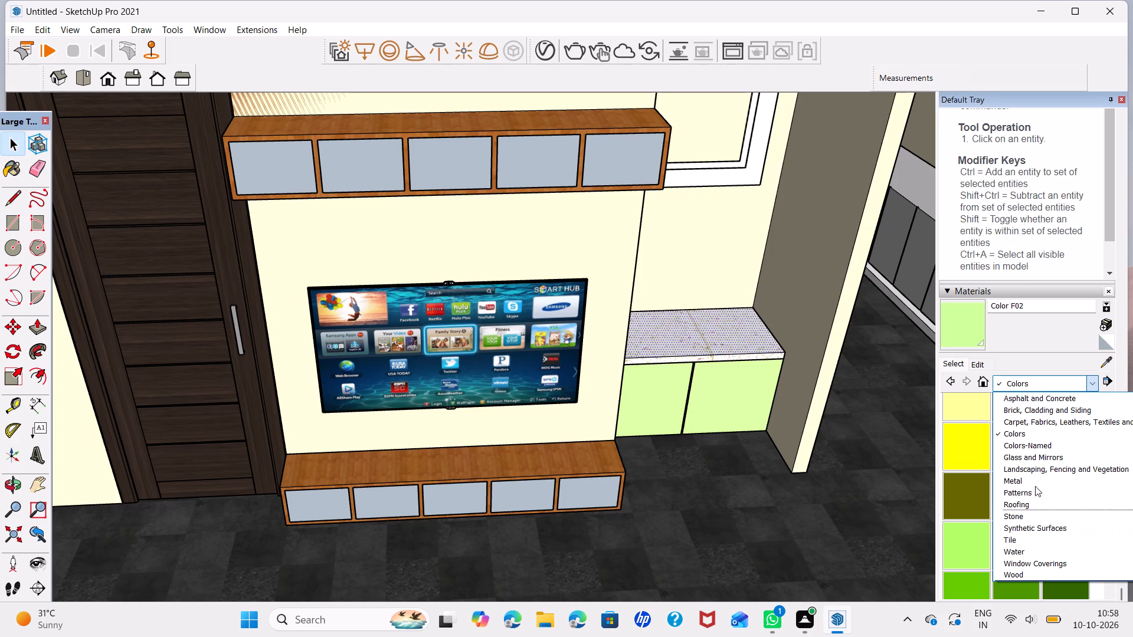
left_click(1034, 454)
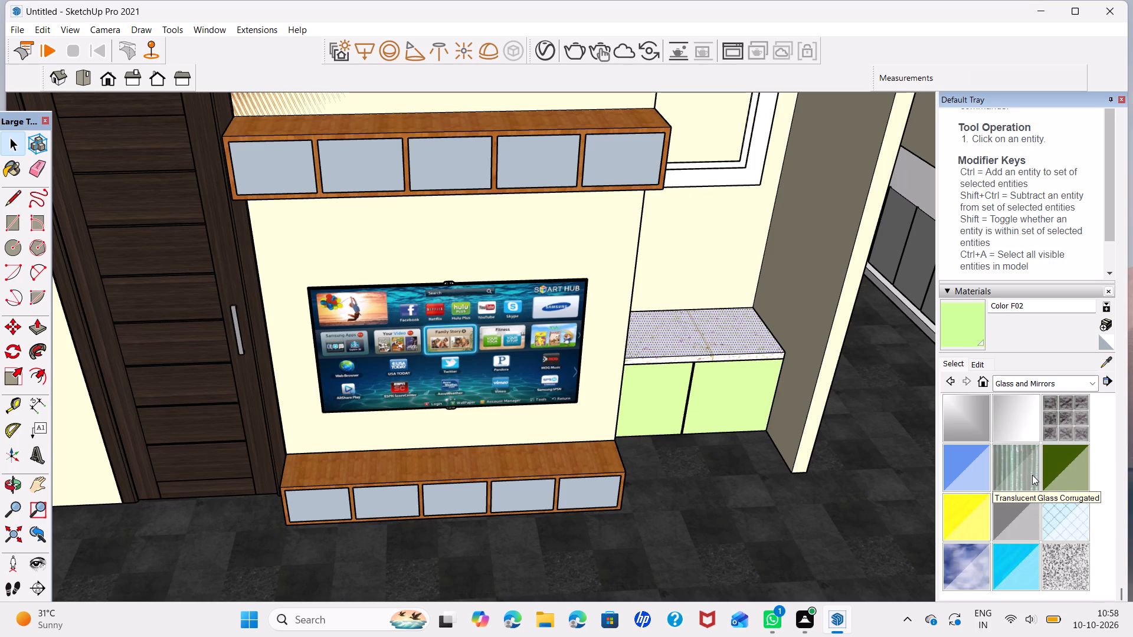
scroll(1032, 475, "down", 8)
left_click(961, 569)
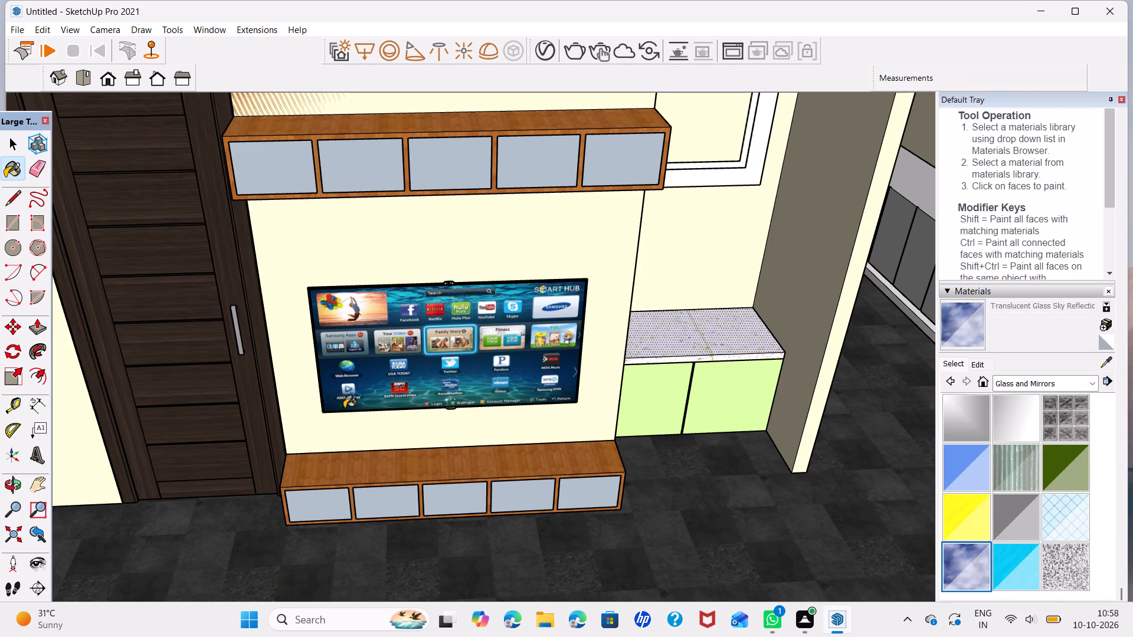
left_click(256, 186)
left_click(335, 168)
left_click(438, 167)
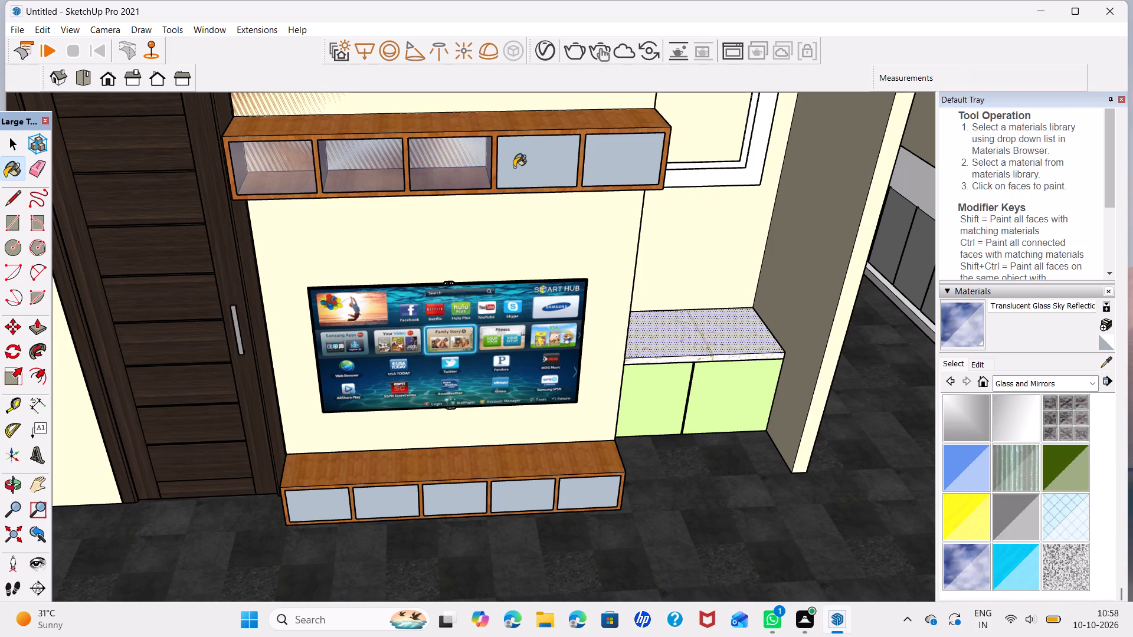
left_click(514, 167)
left_click(643, 169)
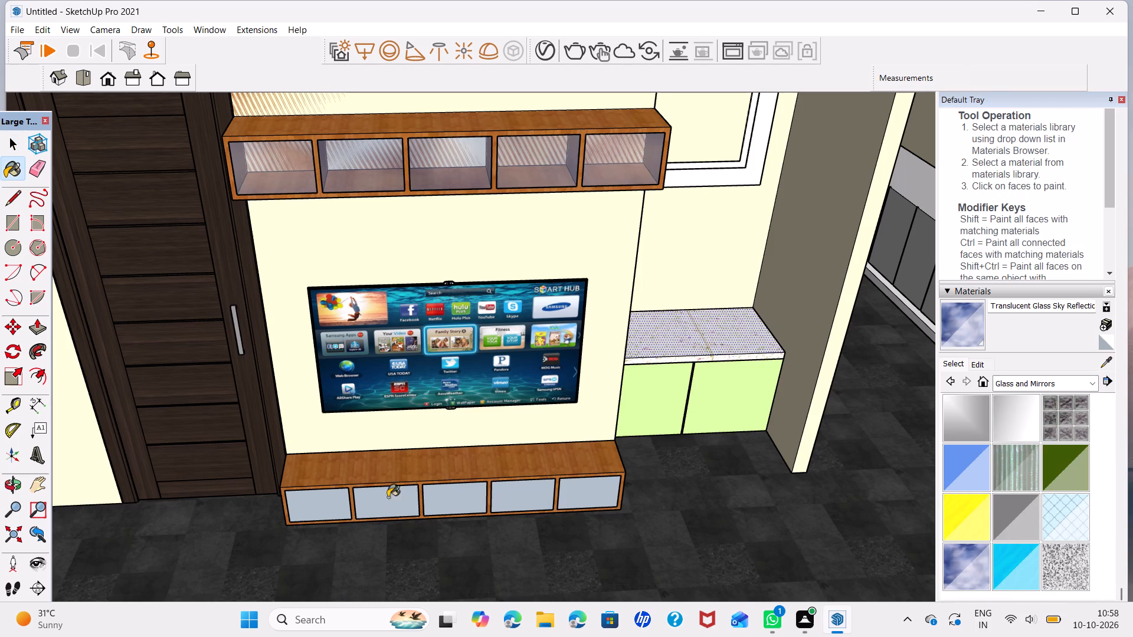
Paint the front panels of the low TV unit with the same Translucent Glass Sky Reflective material.
left_click(341, 513)
left_click(385, 504)
left_click(444, 501)
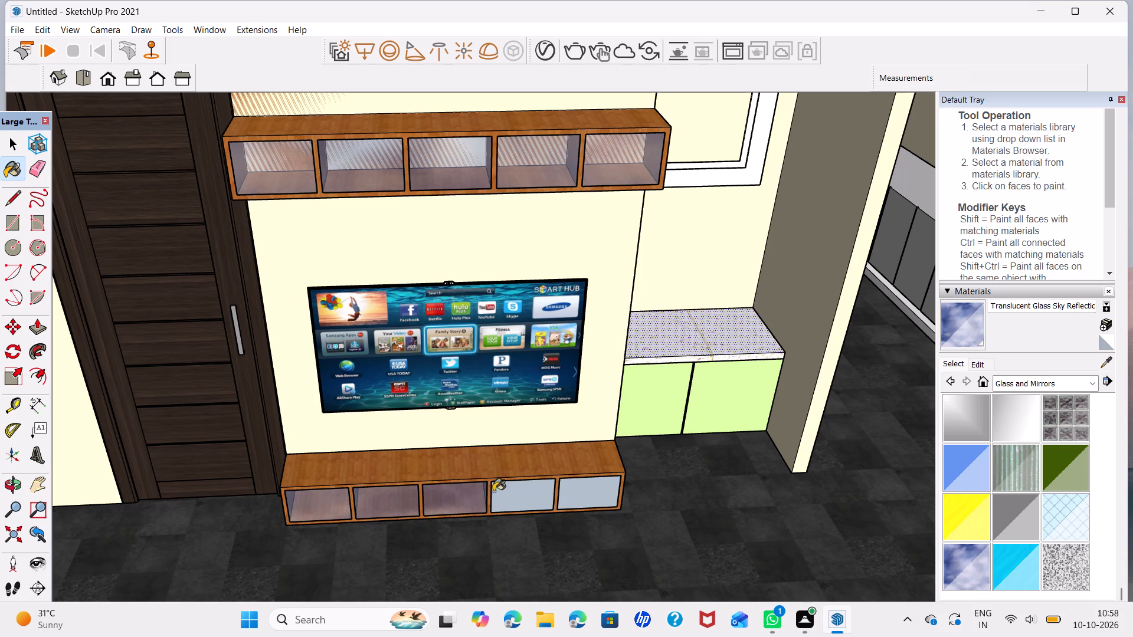
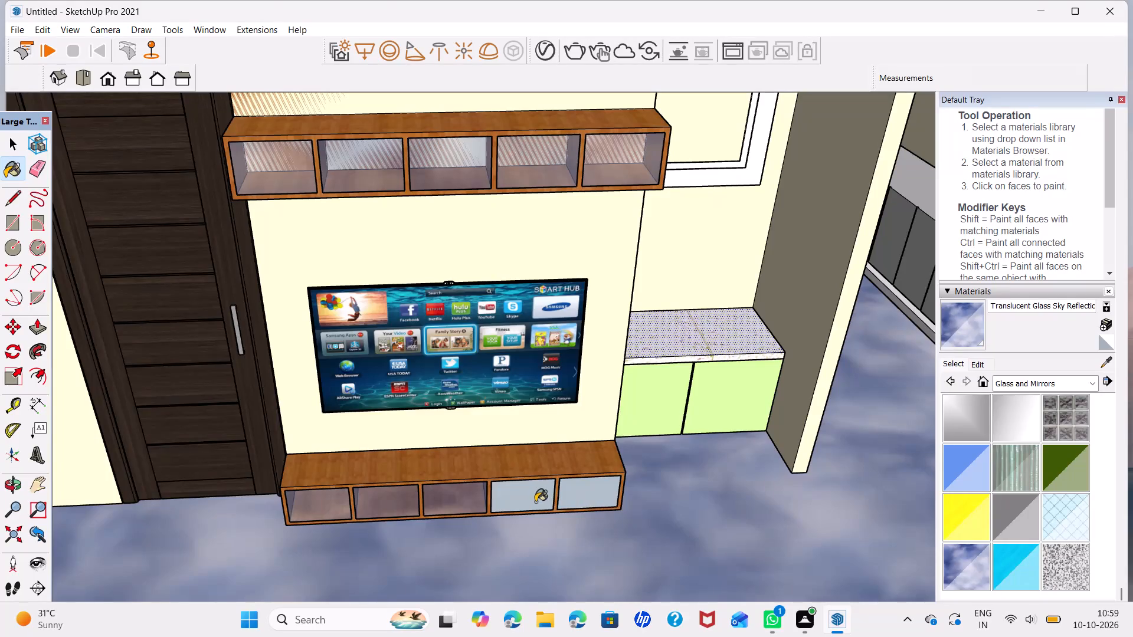
Paint the last unpainted front panel of the low unit below the TV with Translucent Glass Sky Reflective.
left_click(585, 501)
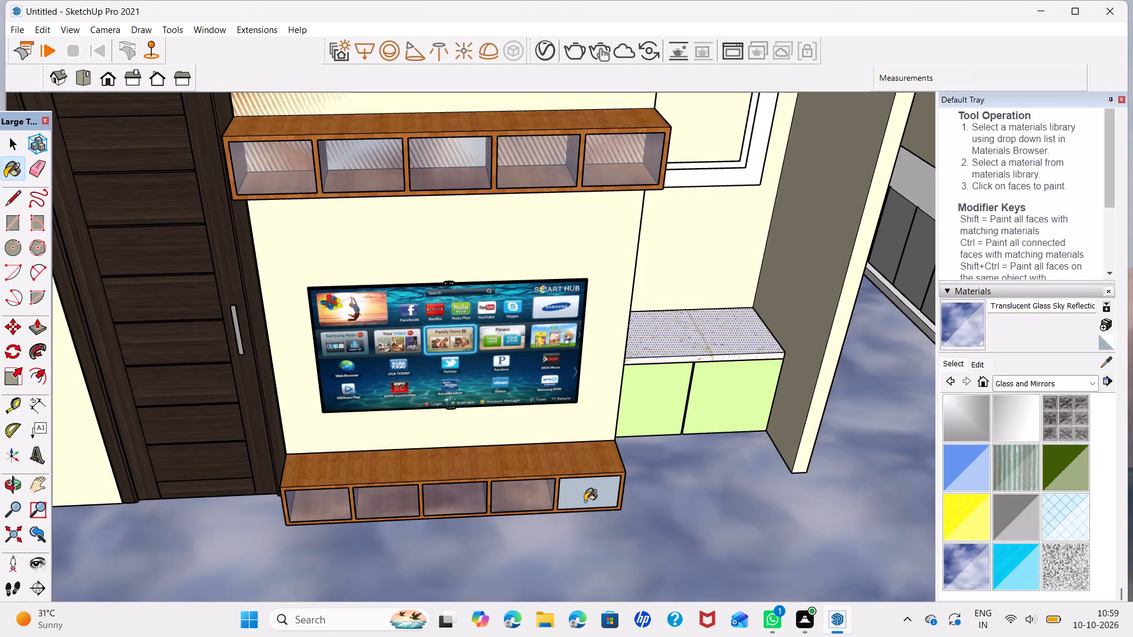
key("space")
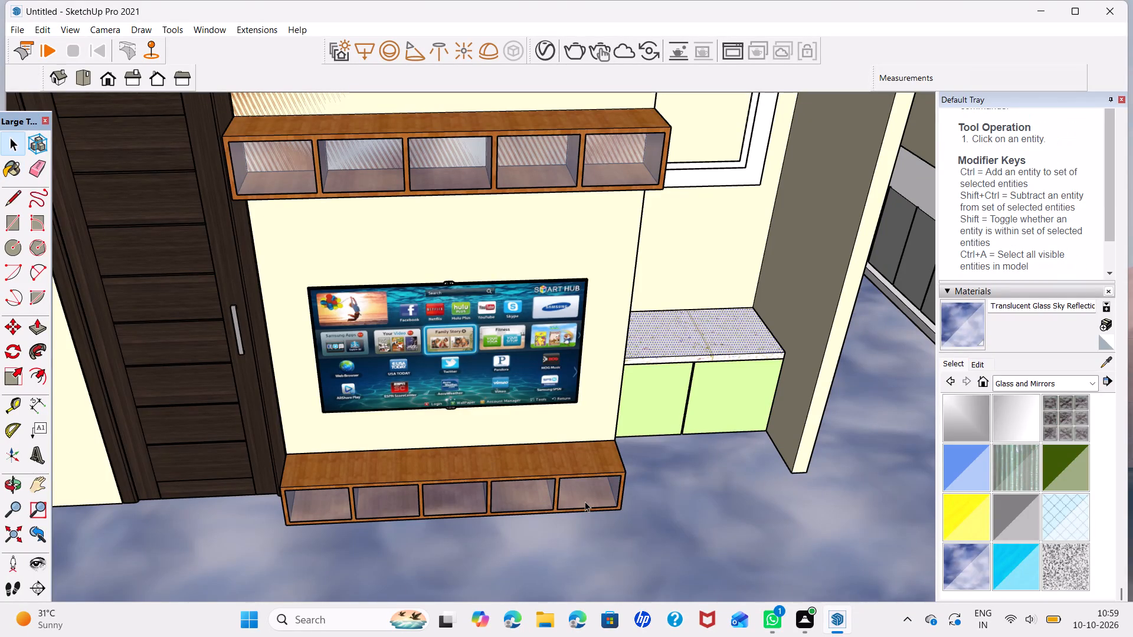
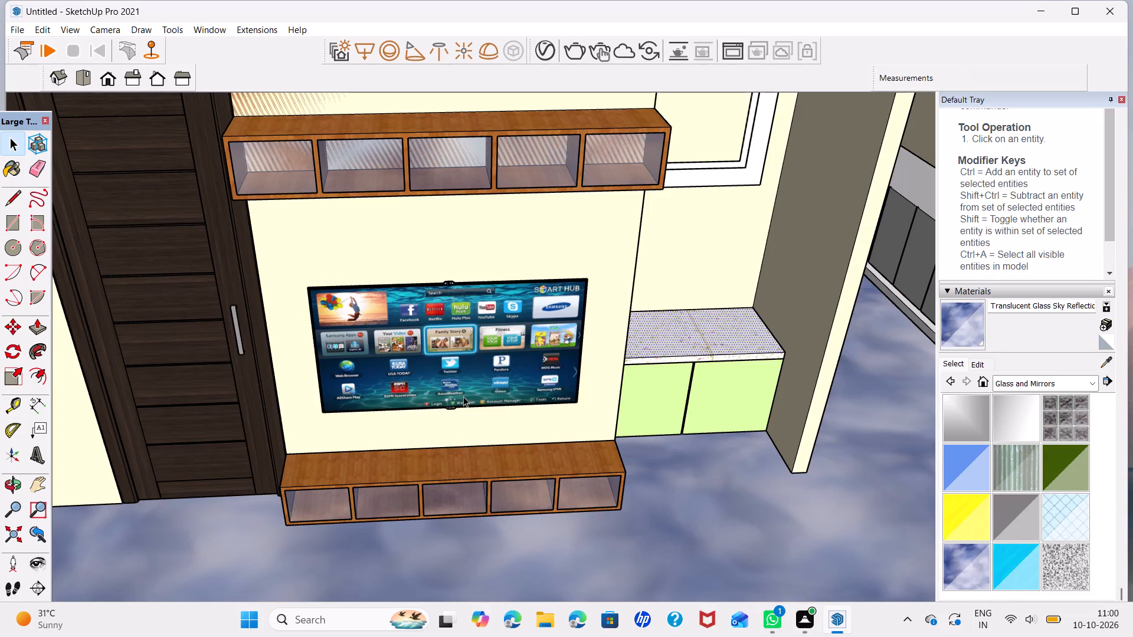
Delete the wood-textured face above the upper TV unit from inside its group, leaving the shelf box in place.
scroll(515, 428, "down", 7)
middle_click_drag(531, 423, 470, 412)
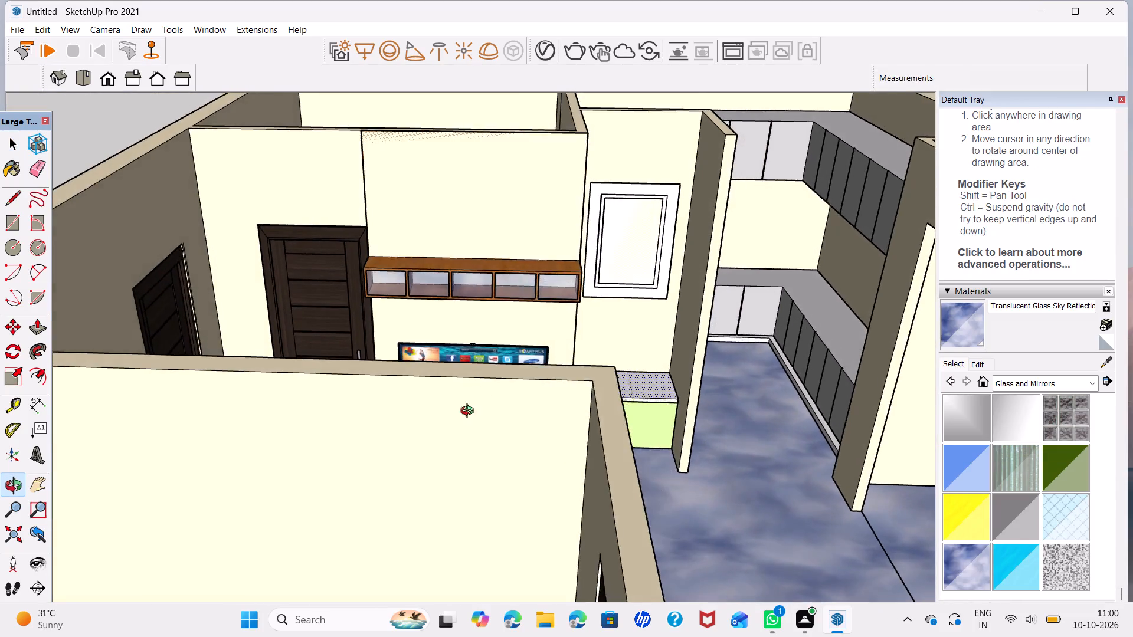
middle_click_drag(470, 412, 447, 446)
right_click(491, 233)
triple_click(492, 232)
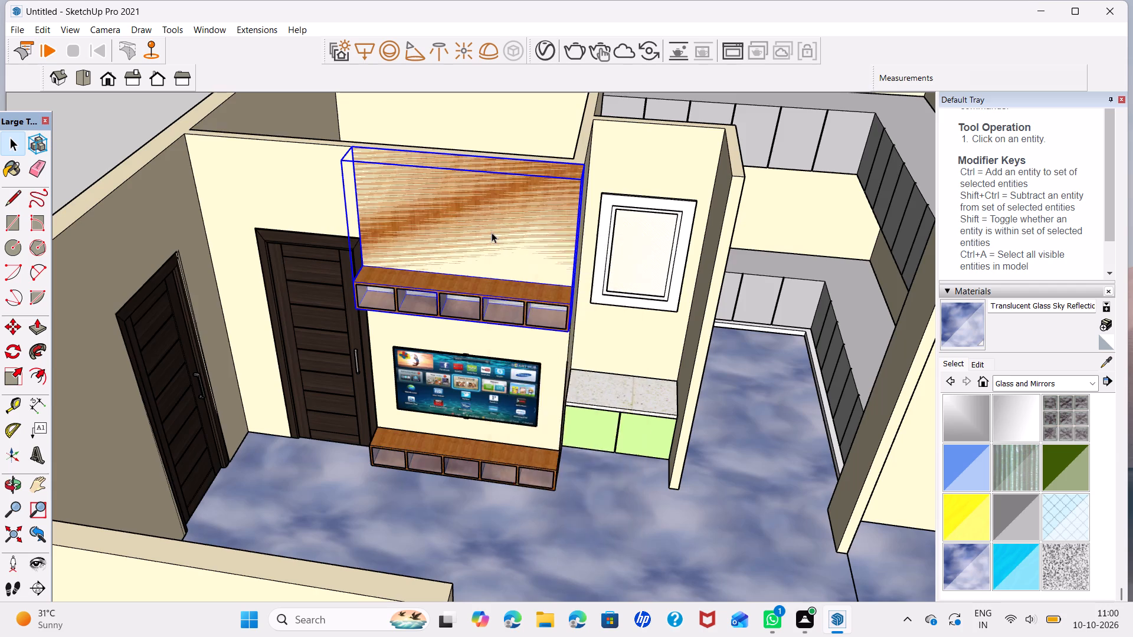
left_click(499, 237)
left_click(502, 238)
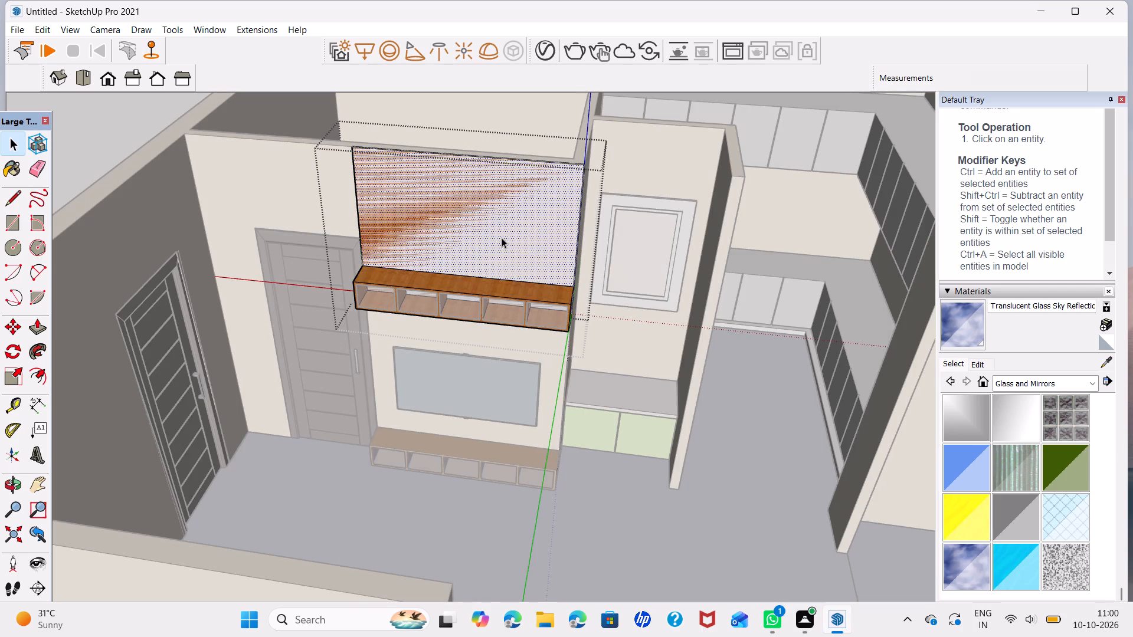
key("Delete")
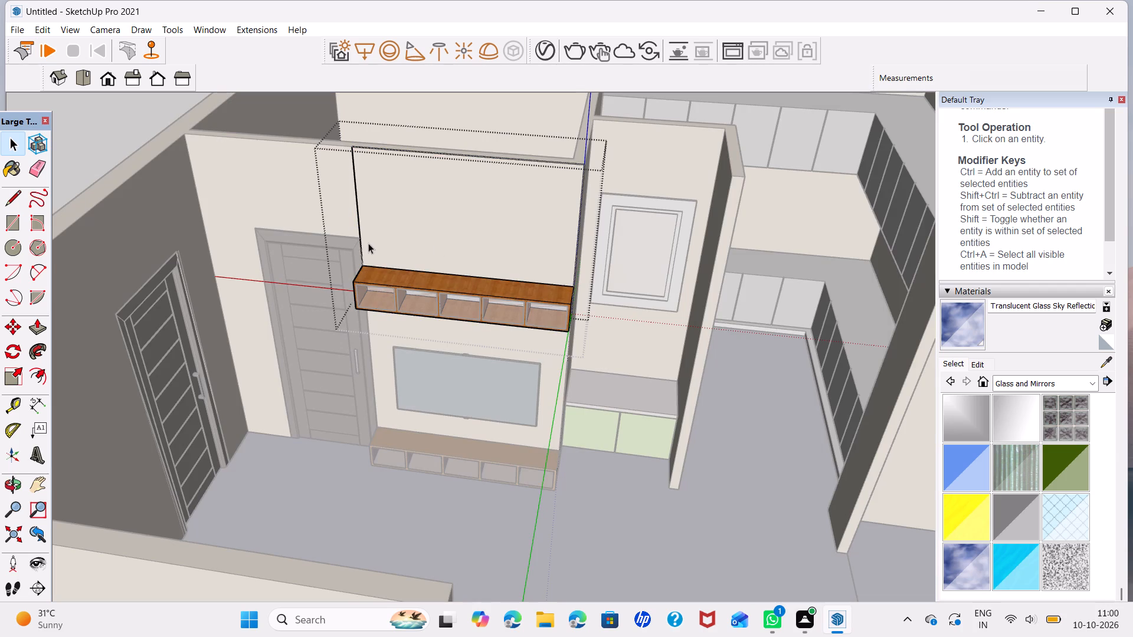
left_click(703, 530)
Draw a rectangle about 4' by 11' 10 1/2" across the full front opening of the niche beside the TV wall.
scroll(736, 480, "down", 2)
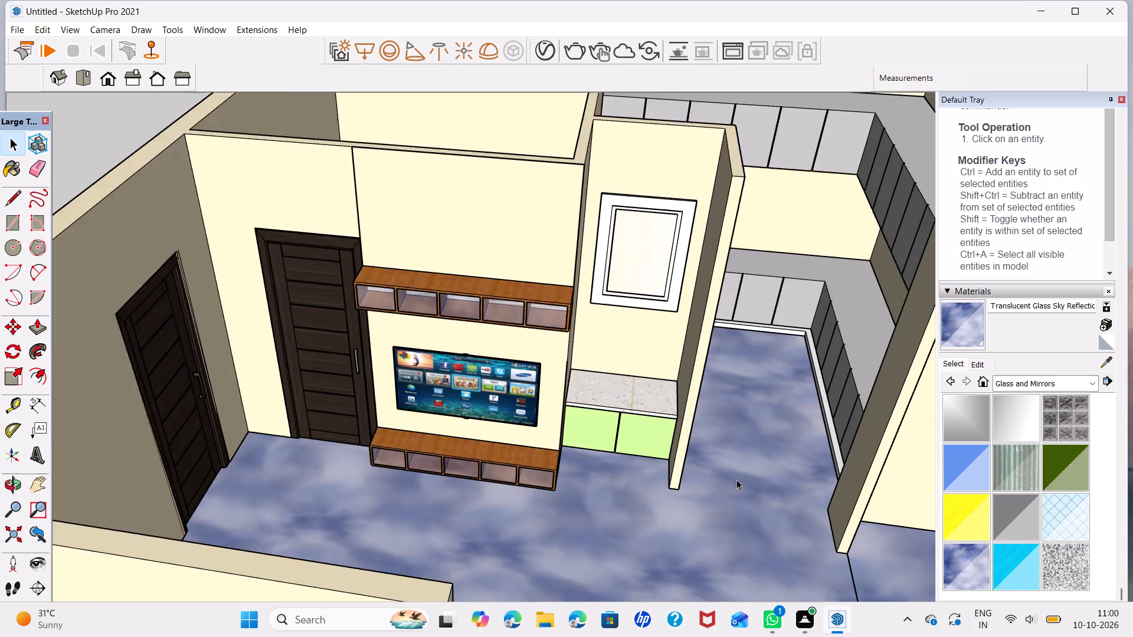
scroll(736, 480, "down", 2)
middle_click_drag(735, 481, 721, 418)
scroll(615, 438, "up", 4)
middle_click_drag(669, 432, 644, 415)
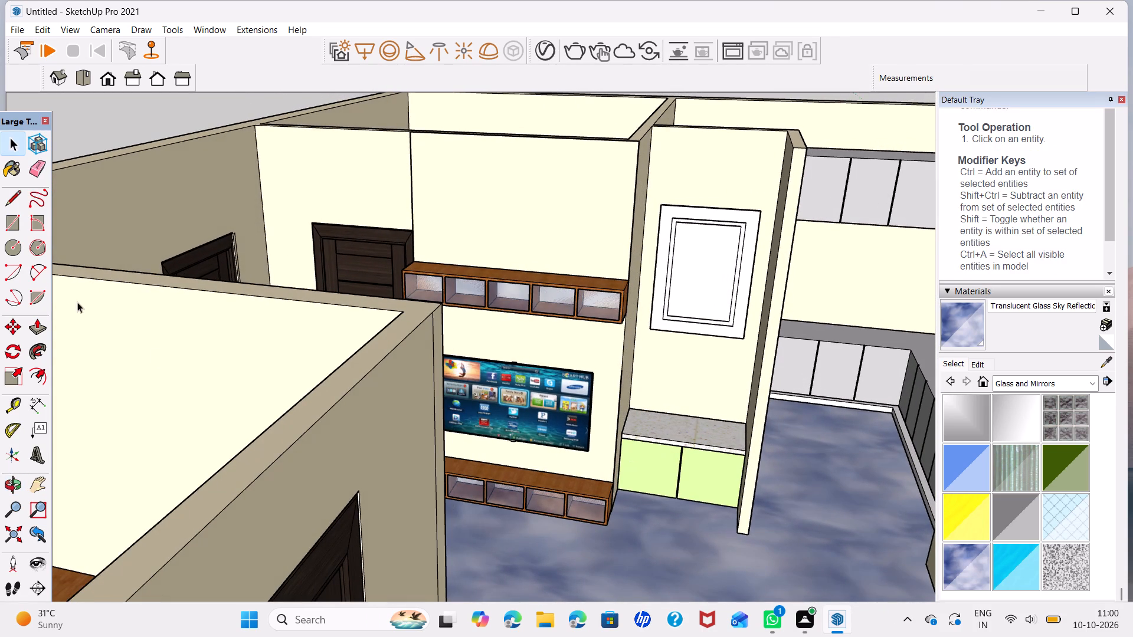
left_click(17, 223)
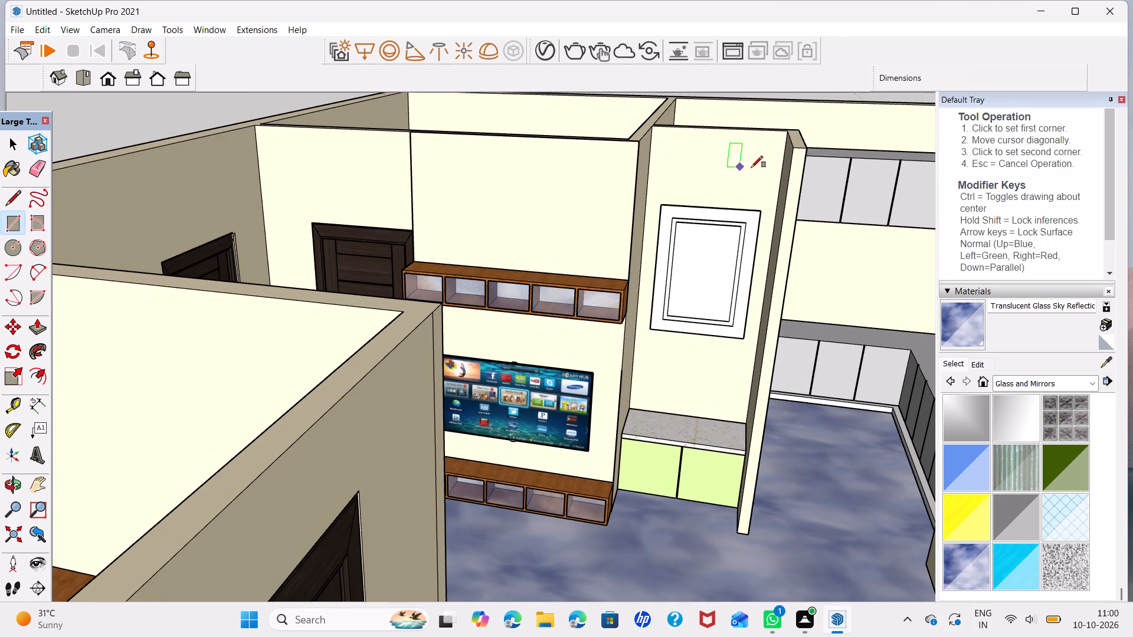
left_click(795, 151)
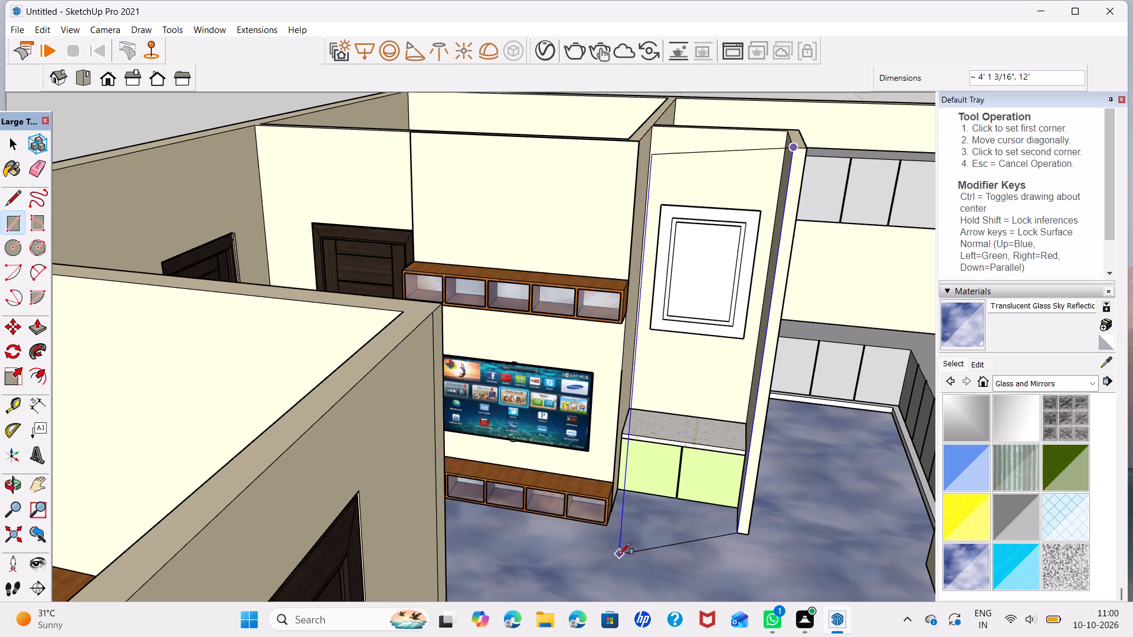
left_click(614, 510)
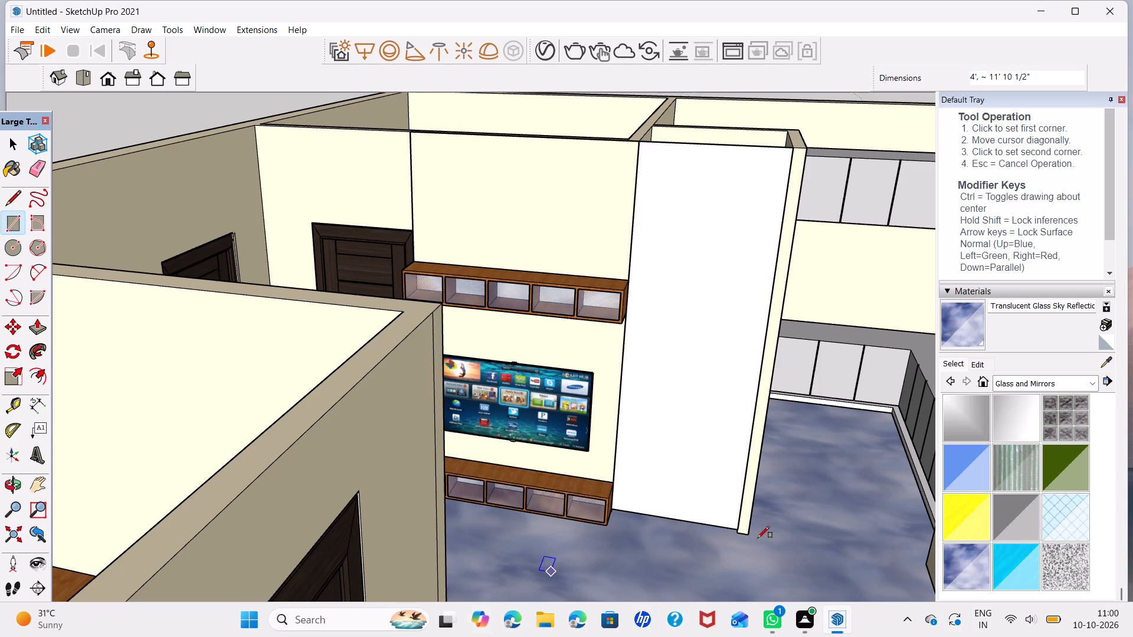
Paint the new face across the niche opening with Translucent Glass Sky Reflective.
left_click(967, 573)
left_click(673, 393)
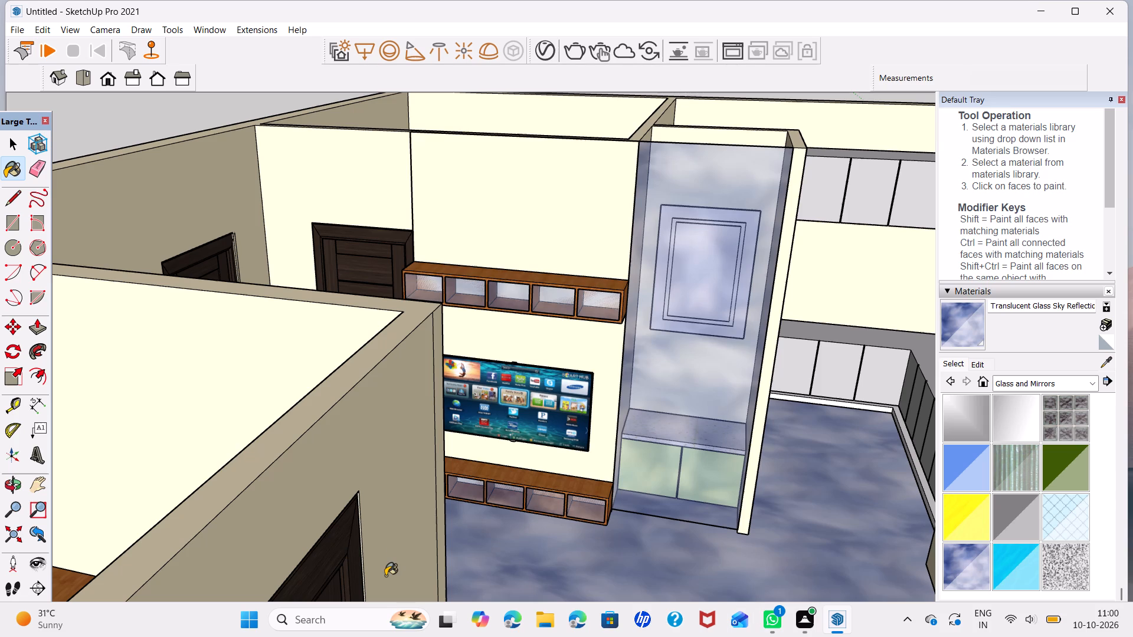
key("space")
Examine the whole house from several angles and from above, reviewing the rooms, furniture and floor finish.
scroll(453, 429, "down", 9)
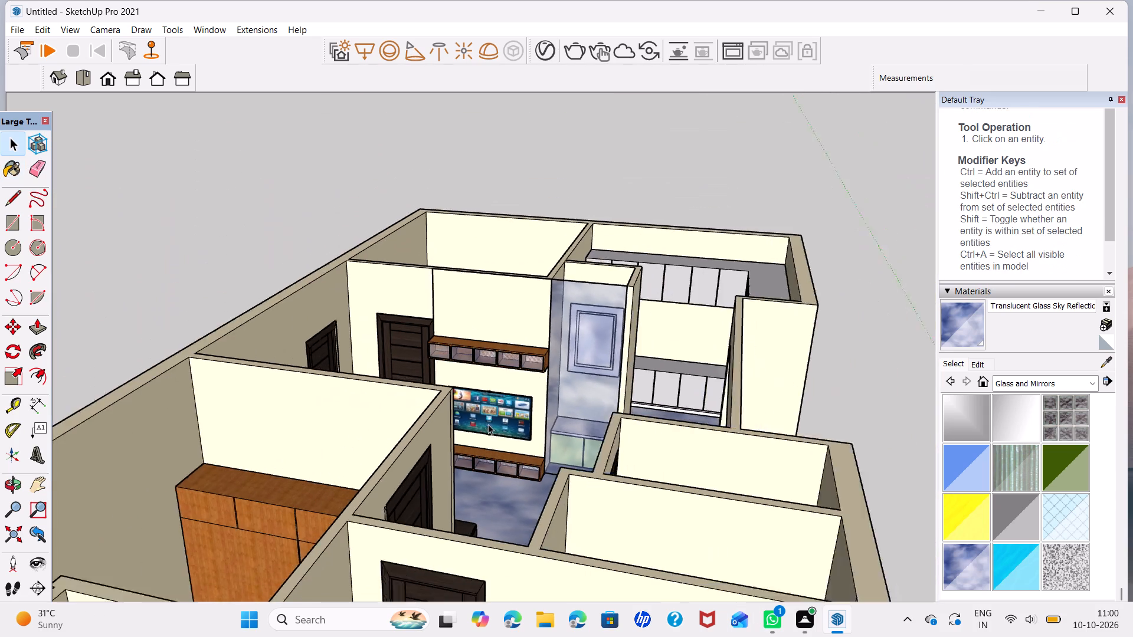
scroll(488, 424, "down", 1)
middle_click_drag(510, 441, 896, 464)
scroll(500, 332, "down", 2)
middle_click_drag(495, 339, 817, 515)
scroll(512, 263, "up", 5)
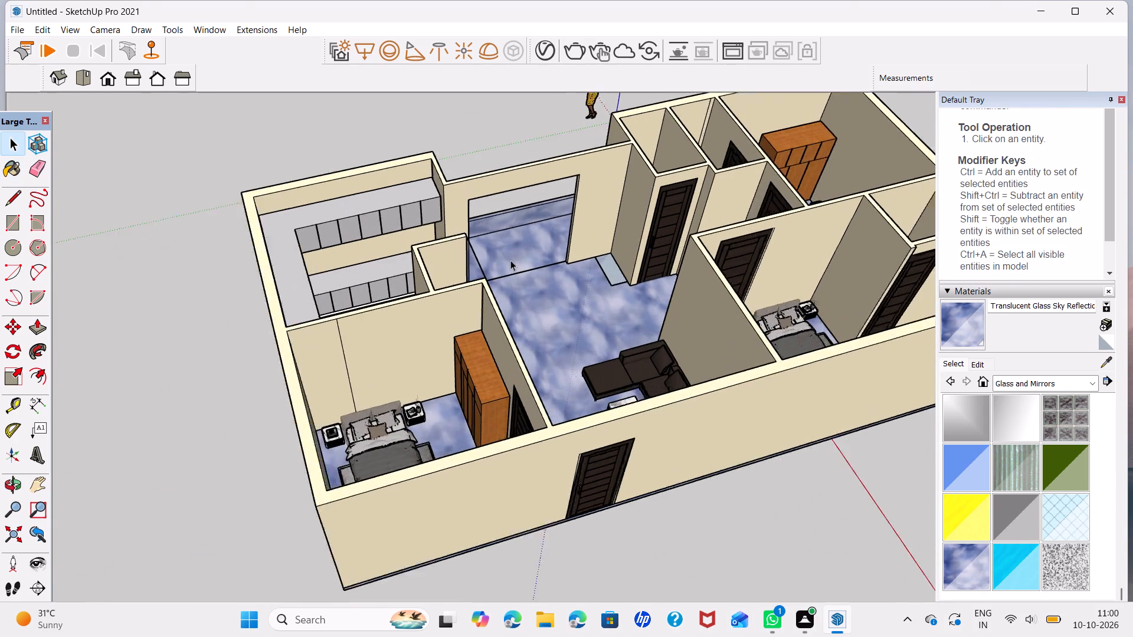
scroll(510, 260, "up", 6)
middle_click_drag(562, 317, 441, 297)
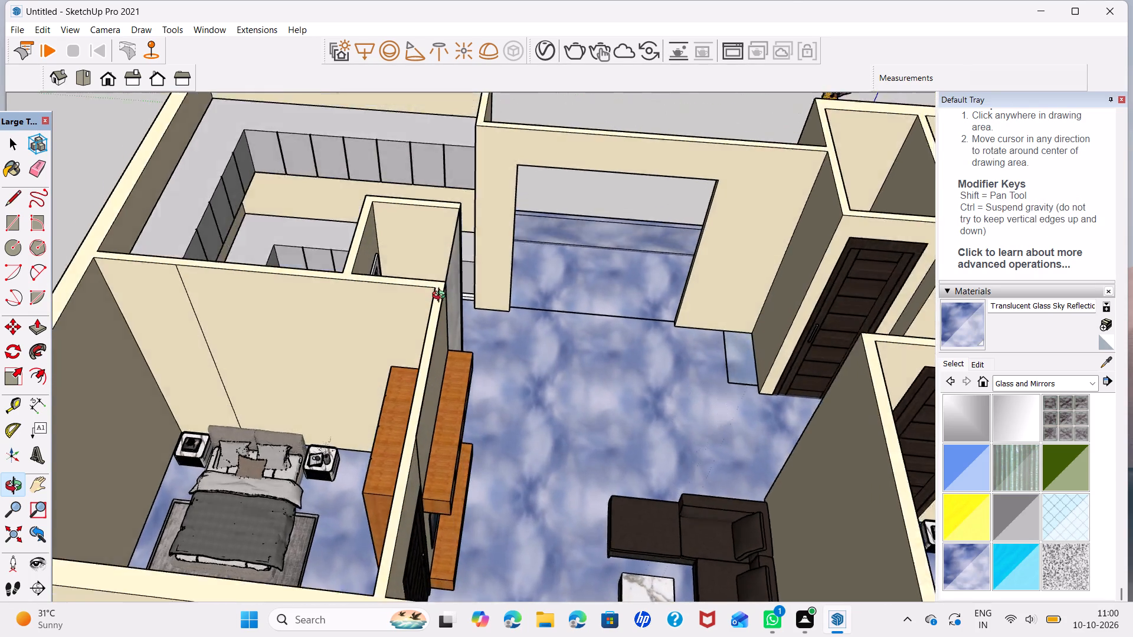
middle_click_drag(441, 297, 505, 178)
scroll(555, 305, "down", 4)
middle_click_drag(677, 326, 674, 391)
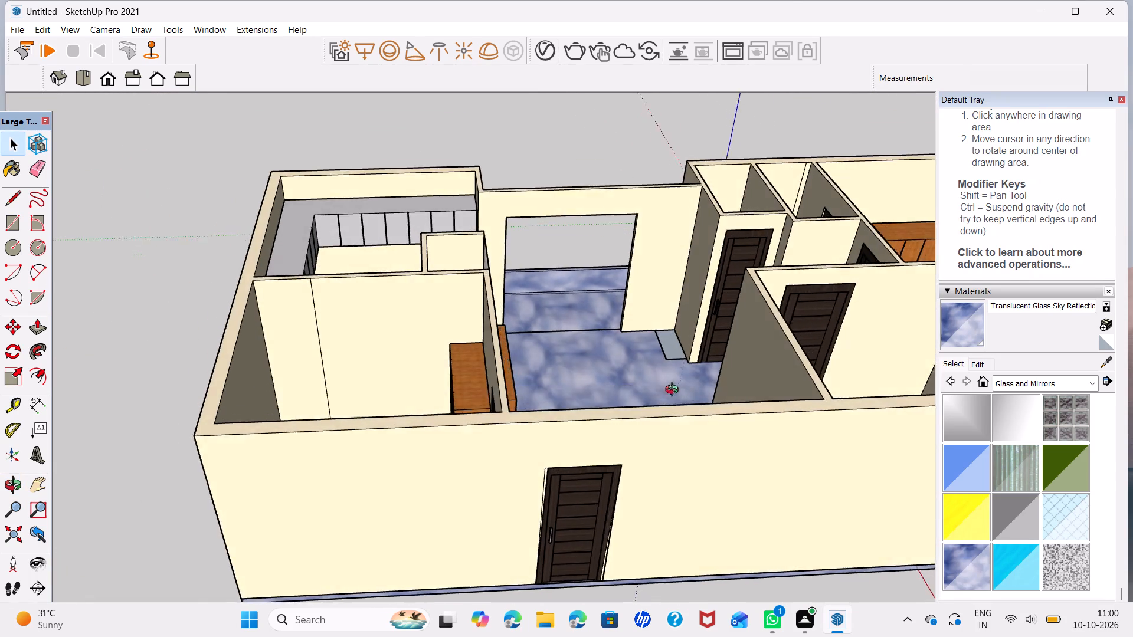
middle_click_drag(674, 391, 647, 382)
scroll(648, 382, "down", 2)
middle_click_drag(649, 352, 330, 428)
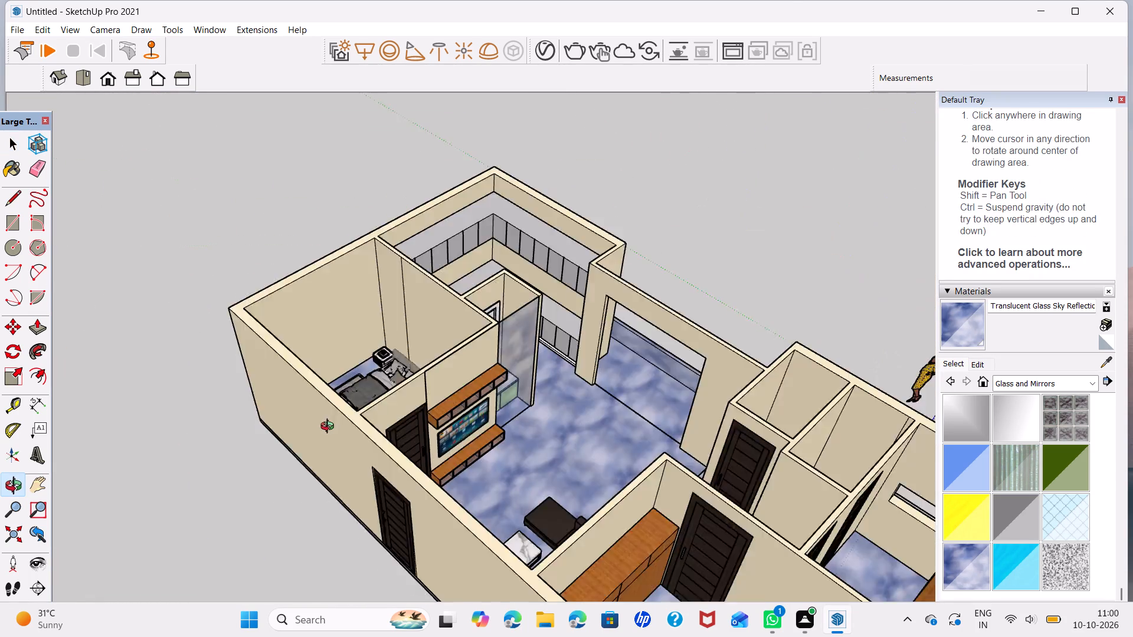
middle_click_drag(330, 428, 0, 496)
scroll(366, 459, "down", 4)
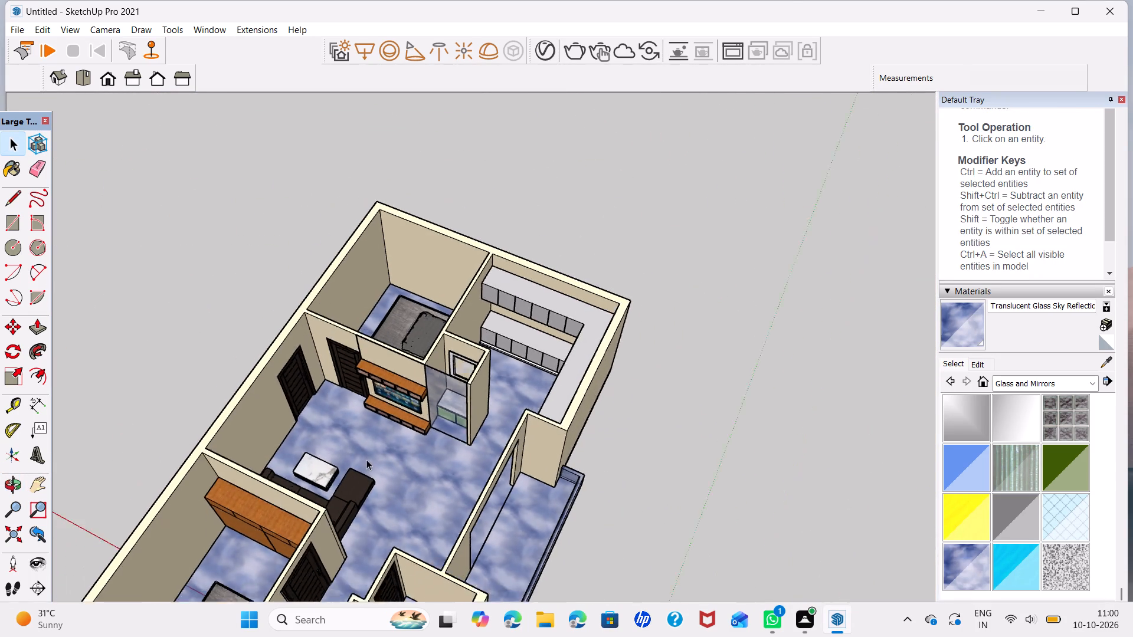
scroll(366, 459, "down", 1)
middle_click_drag(339, 510, 933, 396)
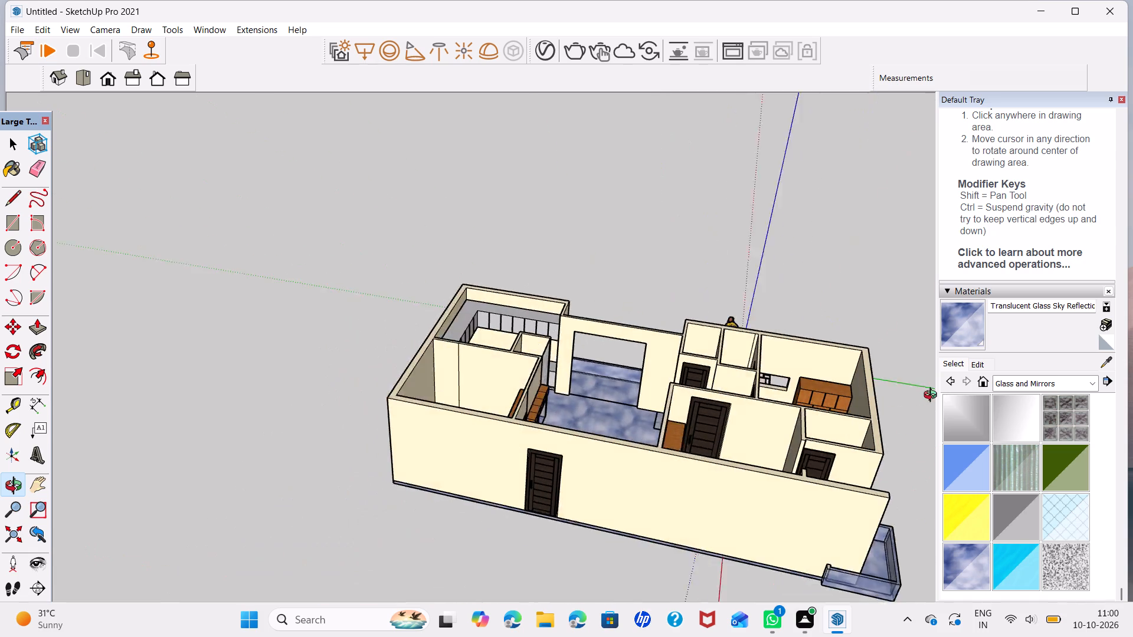
middle_click_drag(933, 396, 957, 413)
middle_click_drag(630, 451, 882, 504)
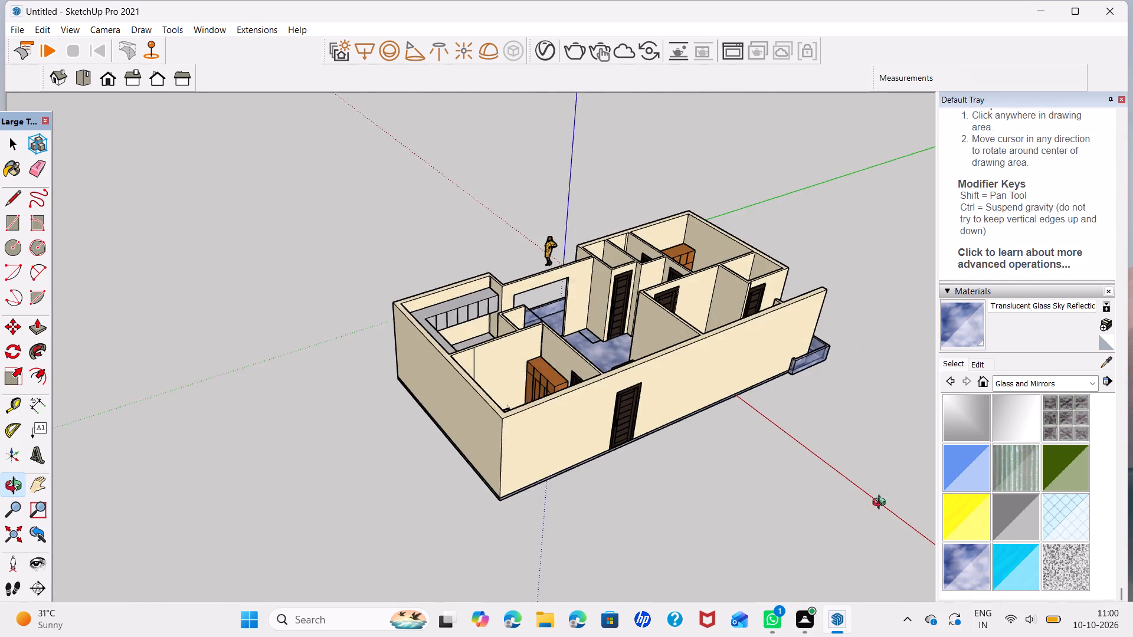
middle_click_drag(882, 504, 865, 560)
middle_click_drag(819, 373, 752, 568)
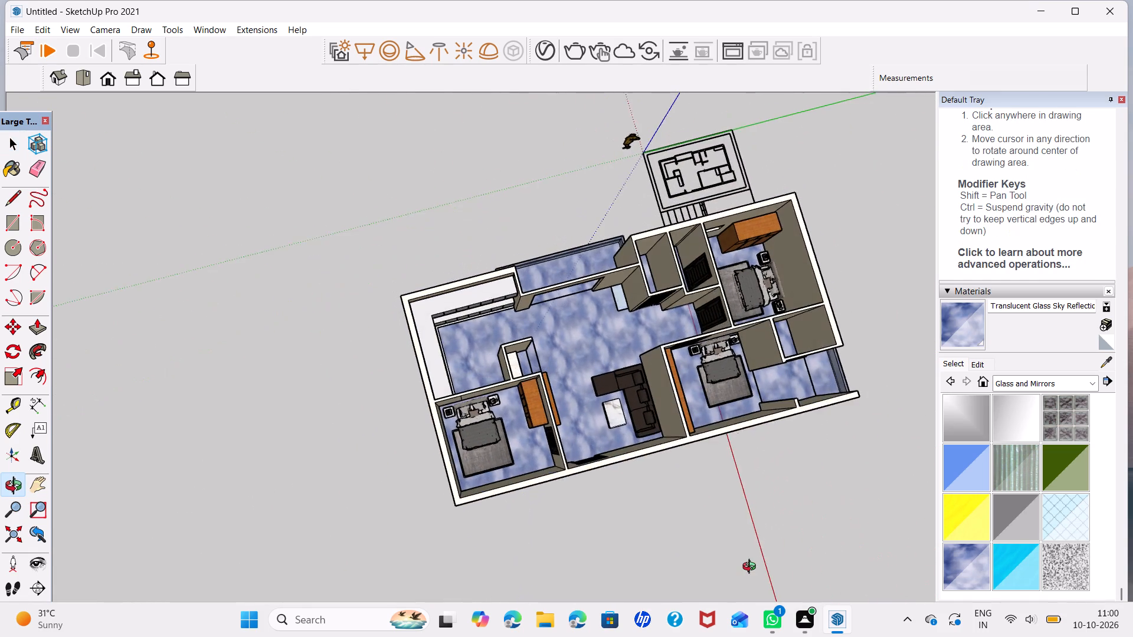
middle_click_drag(752, 568, 751, 569)
scroll(571, 436, "up", 5)
middle_click_drag(625, 449, 627, 450)
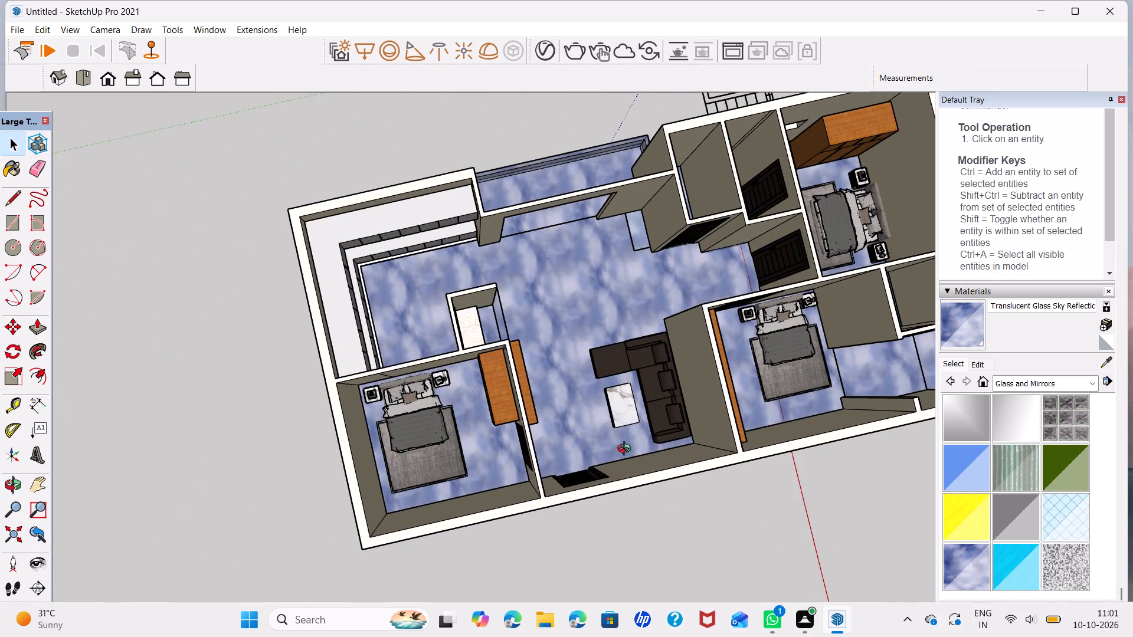
middle_click_drag(627, 450, 571, 448)
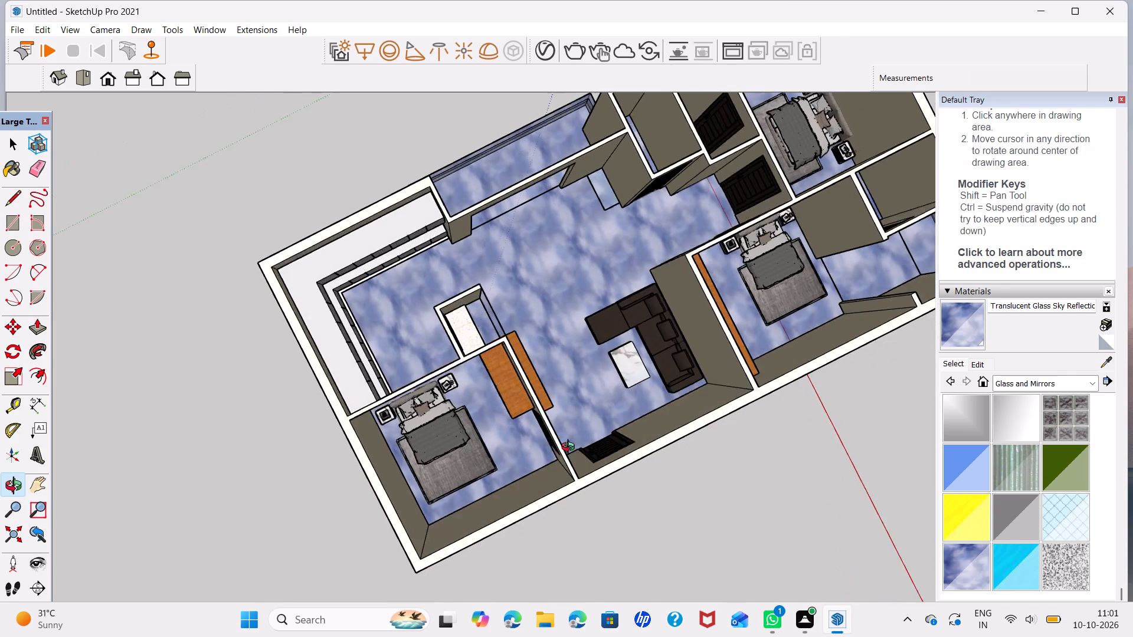
middle_click_drag(571, 448, 605, 293)
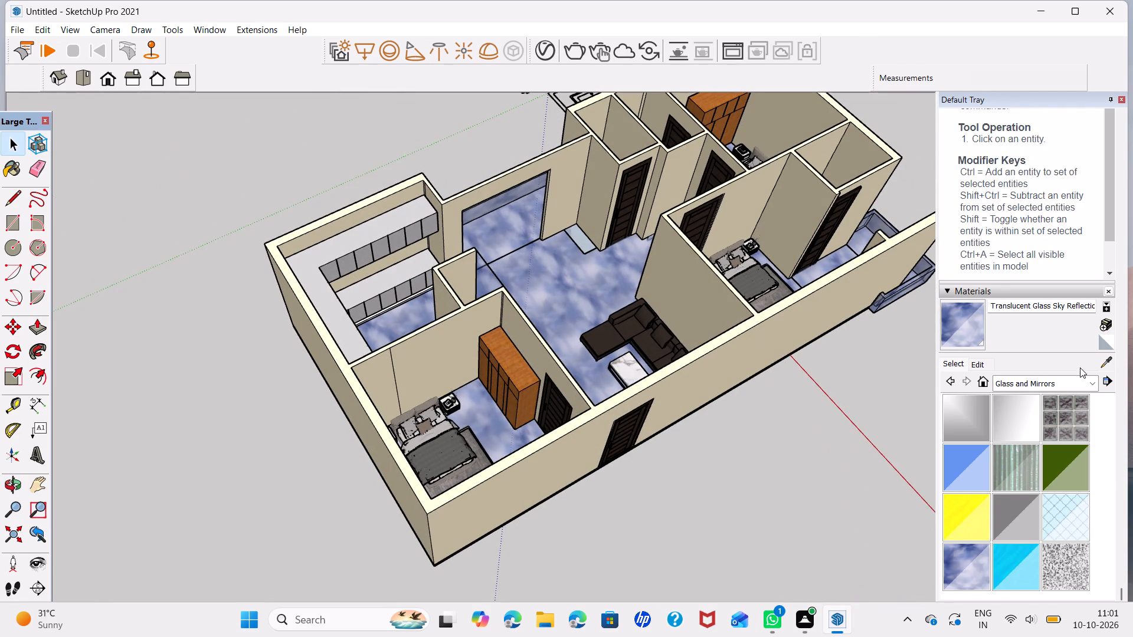
Paint the house floor with Slate Light Tile from the Tile material collection.
left_click(1096, 383)
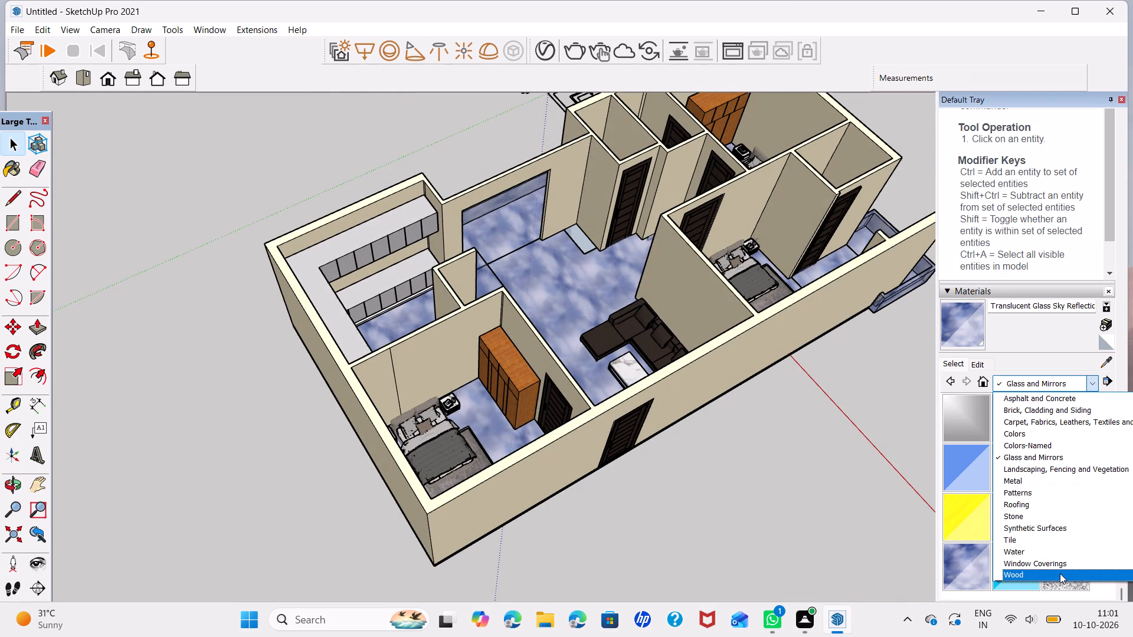
left_click(1047, 540)
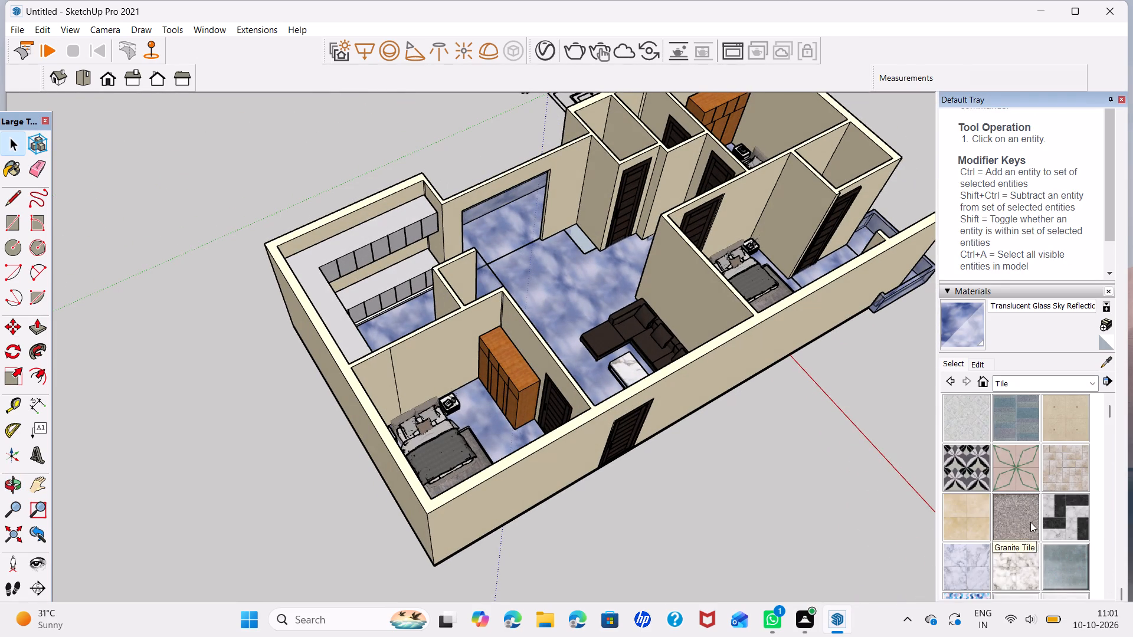
scroll(1030, 522, "down", 4)
scroll(1030, 522, "up", 1)
left_click(1071, 449)
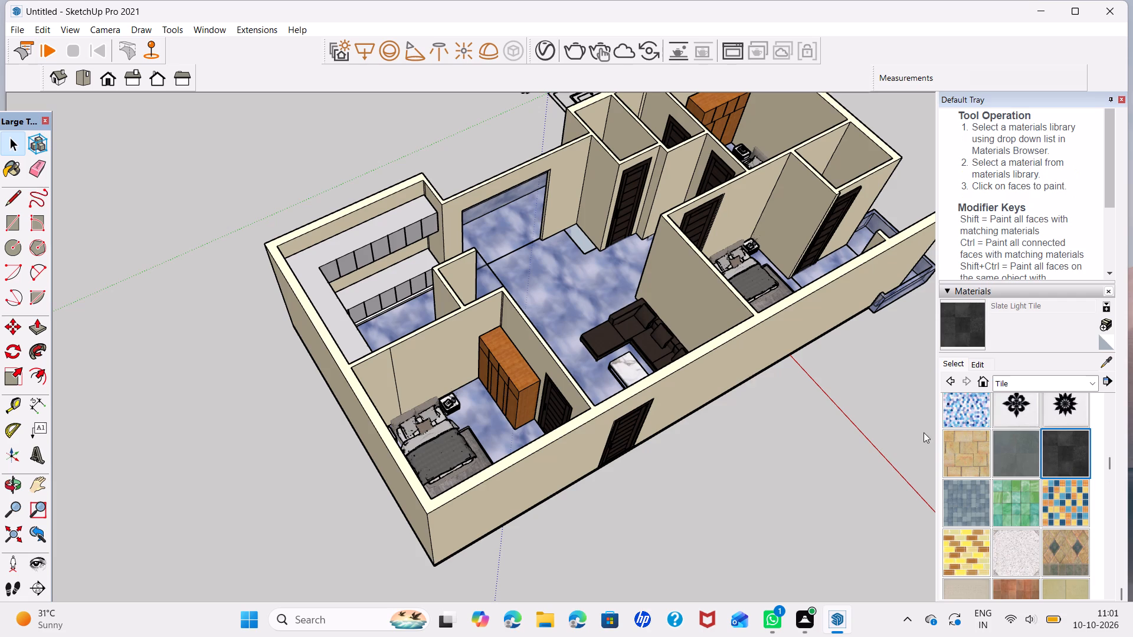
left_click(600, 297)
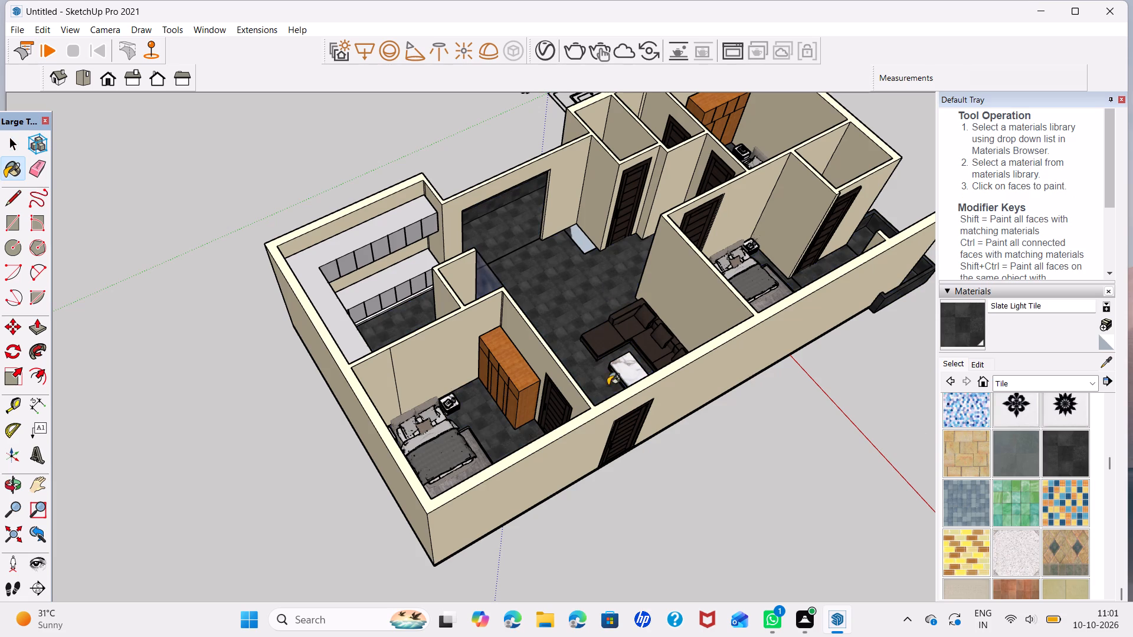
key("space")
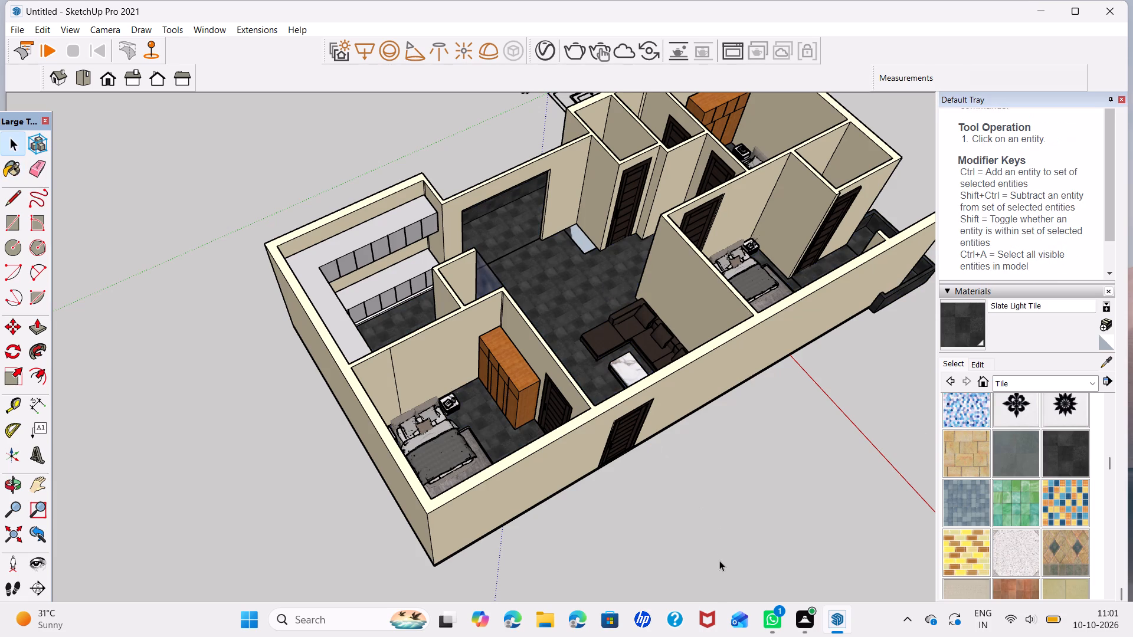
Examine the dark-tiled floor in the living area, kitchen and bedrooms from above and from eye level.
scroll(666, 419, "up", 5)
middle_click_drag(775, 373, 79, 533)
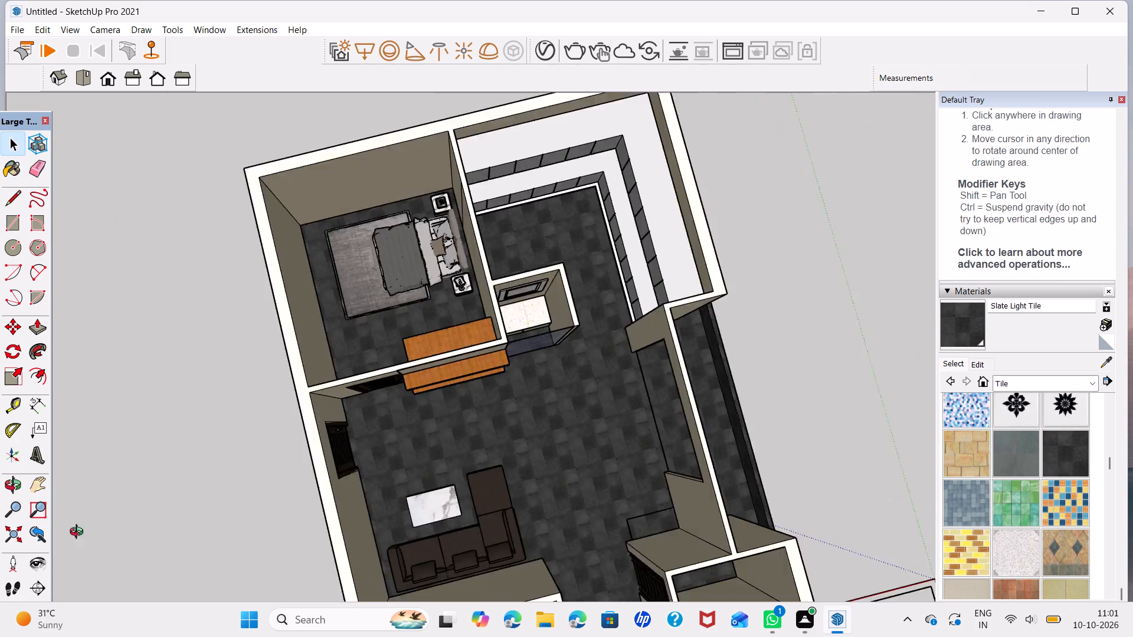
middle_click_drag(79, 533, 38, 524)
scroll(323, 447, "up", 3)
middle_click_drag(434, 474, 499, 373)
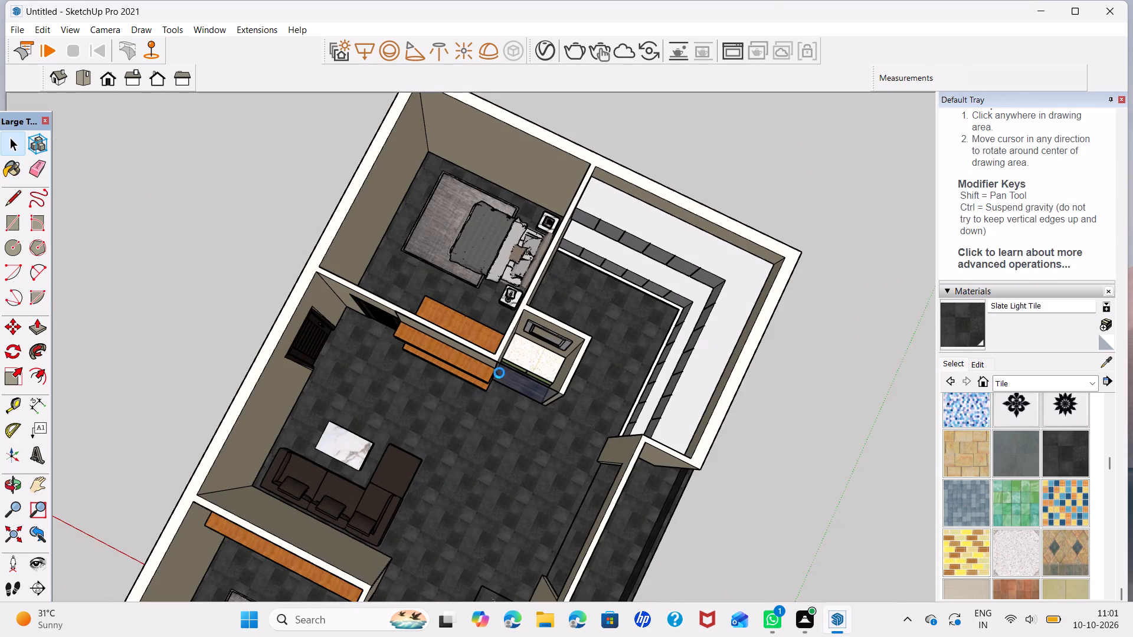
middle_click_drag(499, 373, 519, 344)
scroll(271, 397, "down", 2)
key("space")
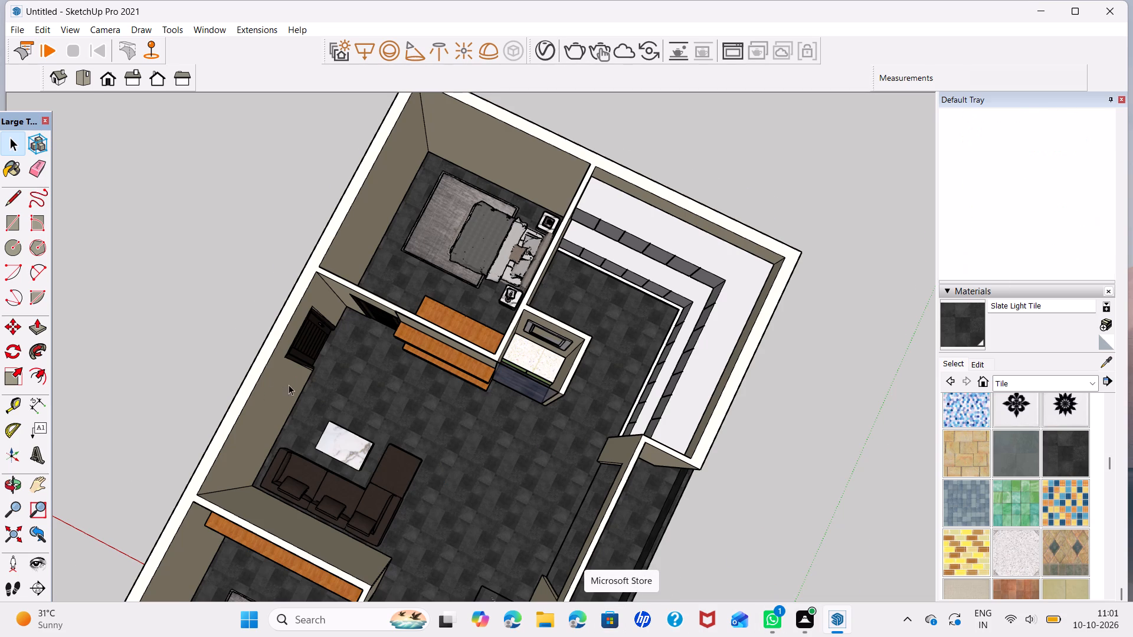
middle_click_drag(404, 422, 448, 298)
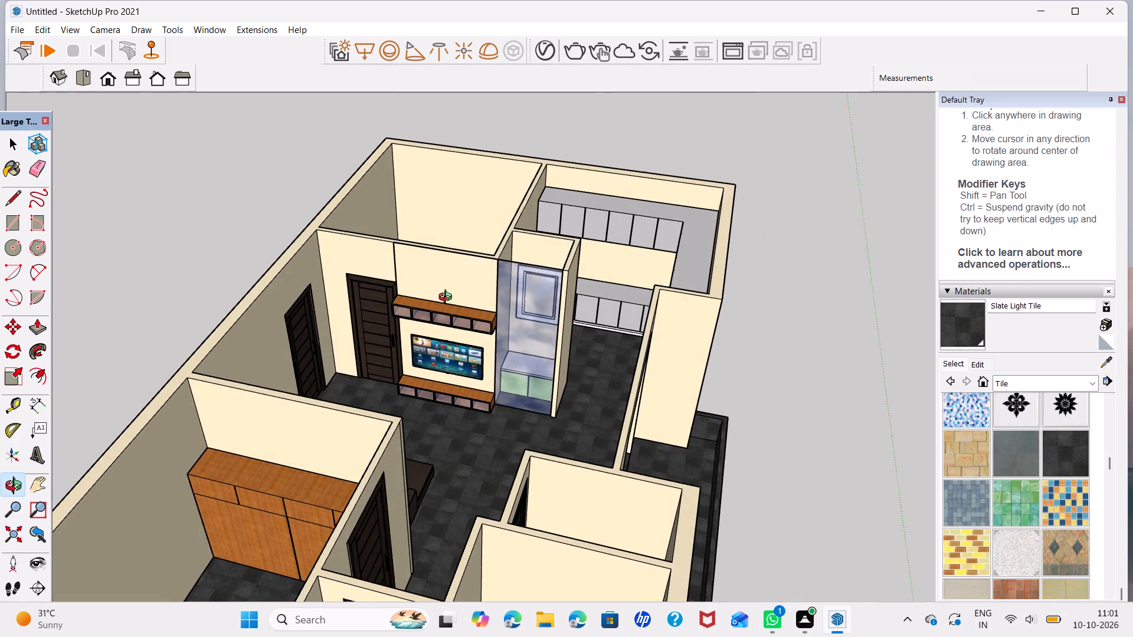
middle_click_drag(448, 298, 489, 246)
scroll(395, 569, "down", 6)
scroll(440, 532, "down", 4)
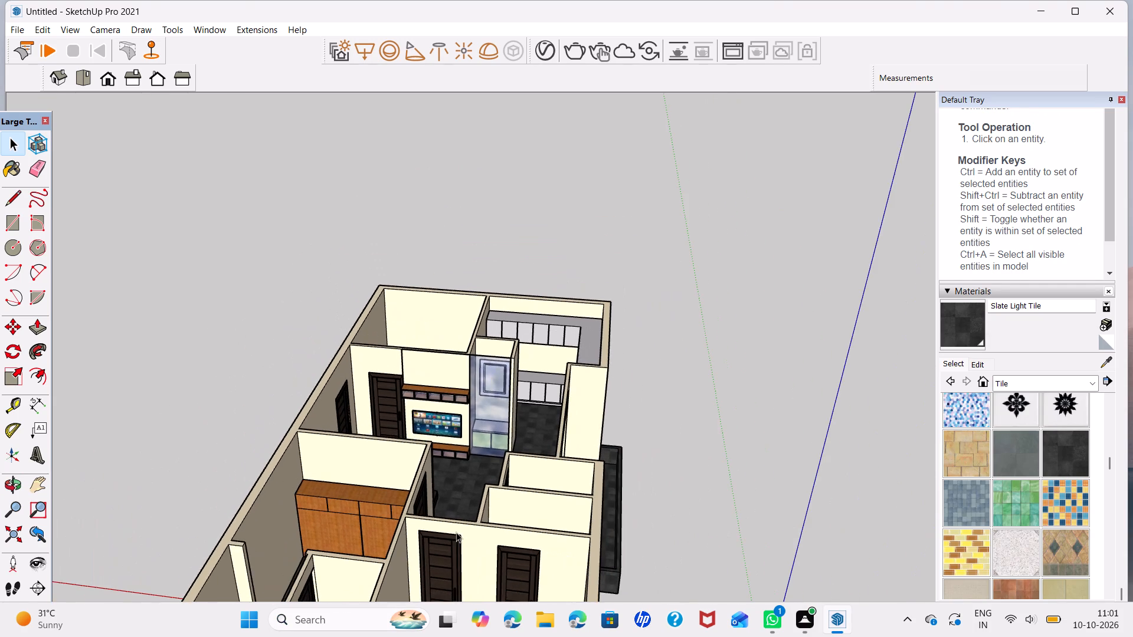
middle_click_drag(457, 531, 498, 368)
middle_click_drag(333, 500, 404, 556)
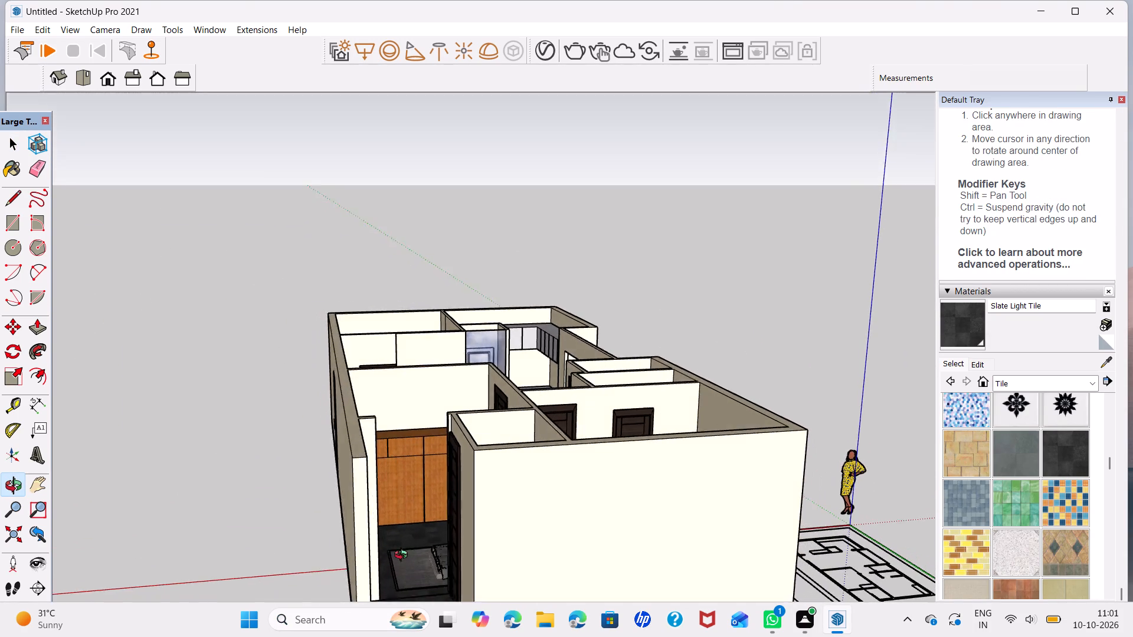
middle_click_drag(404, 556, 394, 549)
scroll(368, 577, "up", 4)
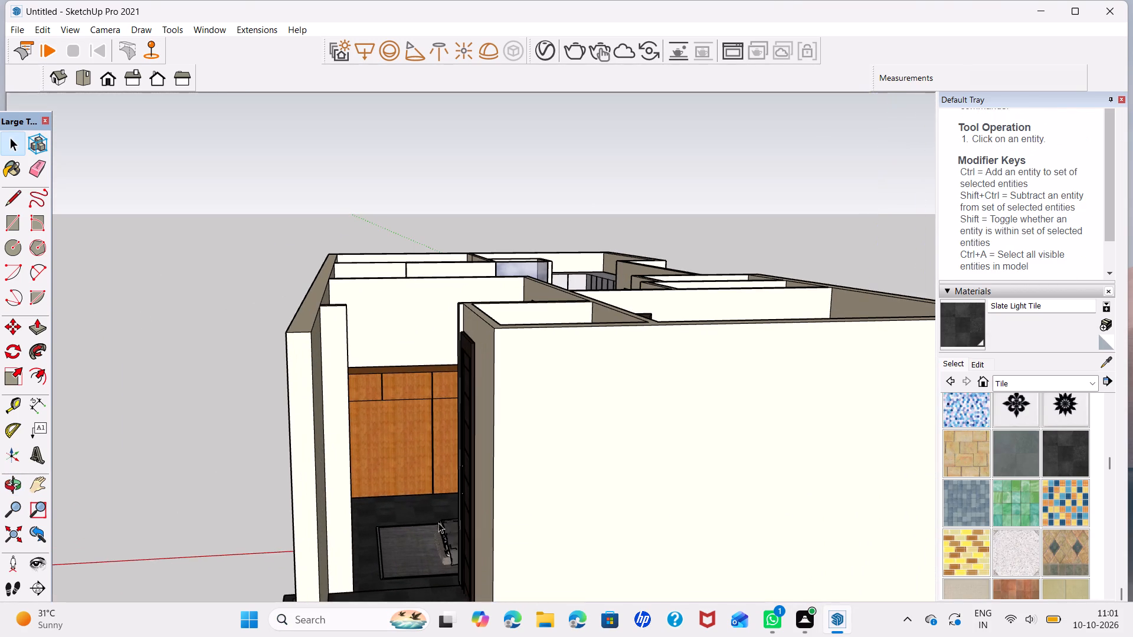
Copy the nearer-left of the two dark wood doors about 12' 3 3/8" to the top corner of the open bedroom doorway.
scroll(440, 507, "down", 1)
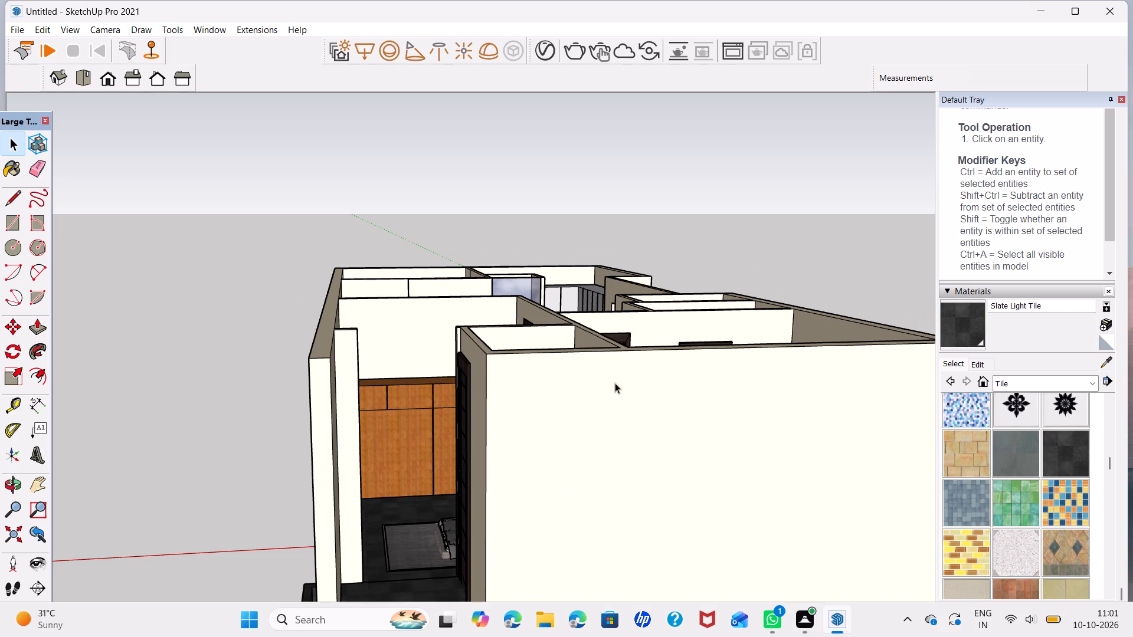
middle_click_drag(631, 344, 583, 484)
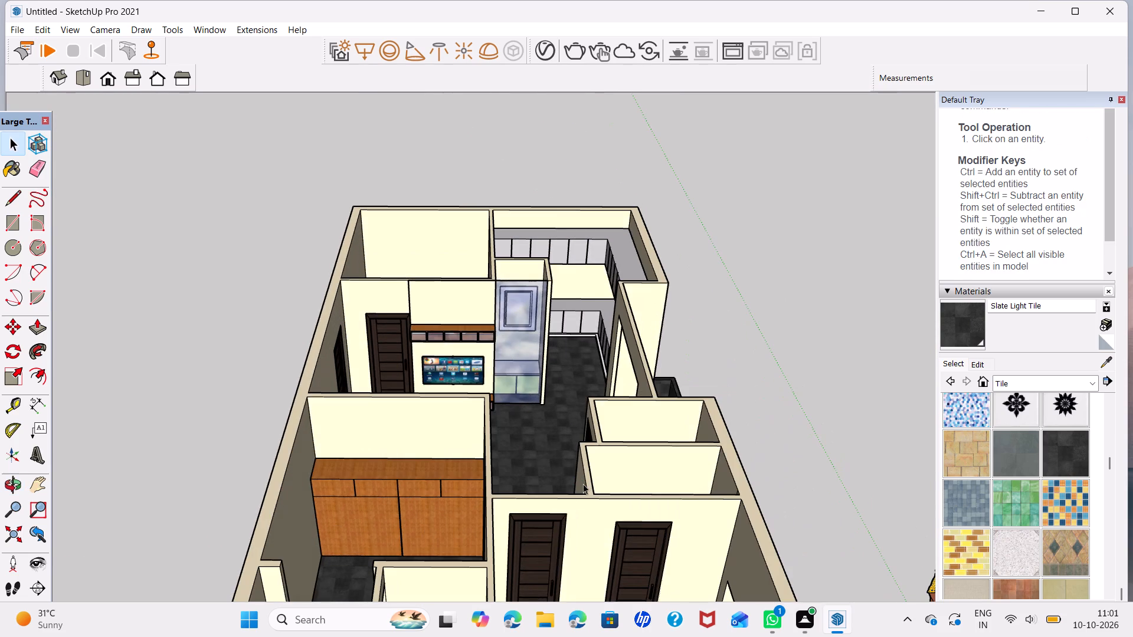
left_click(533, 552)
key("m")
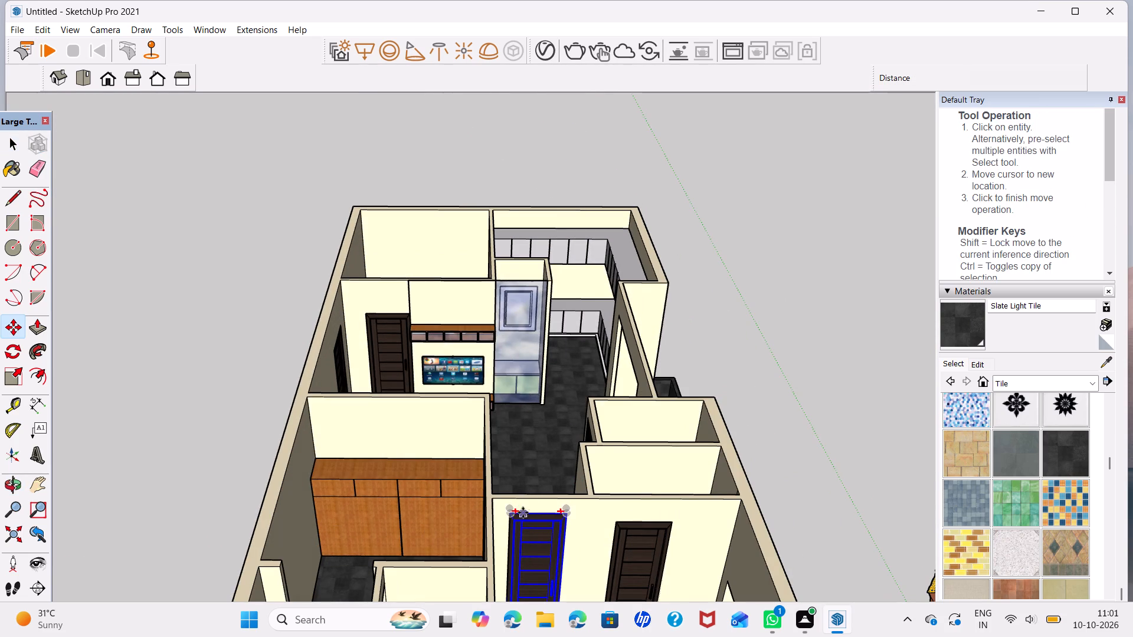
left_click(506, 520)
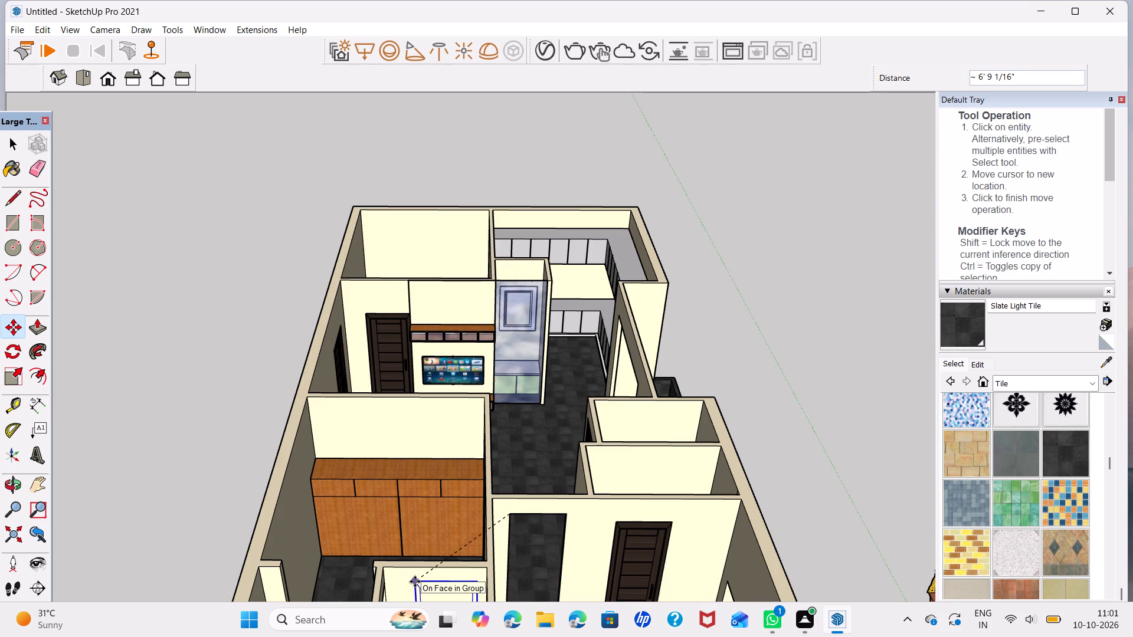
left_click(279, 570)
key("space")
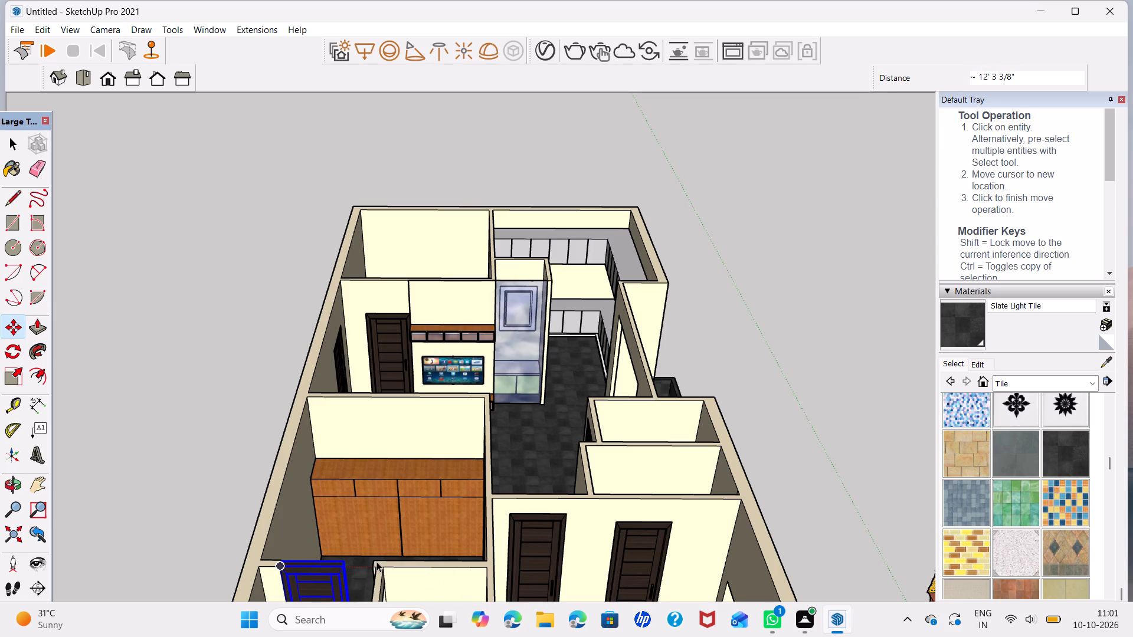
Lower the copied door 1' 1 7/16" so its bottom corner sits on the floor corner of the bedroom doorway.
scroll(430, 500, "down", 3)
scroll(456, 544, "down", 3)
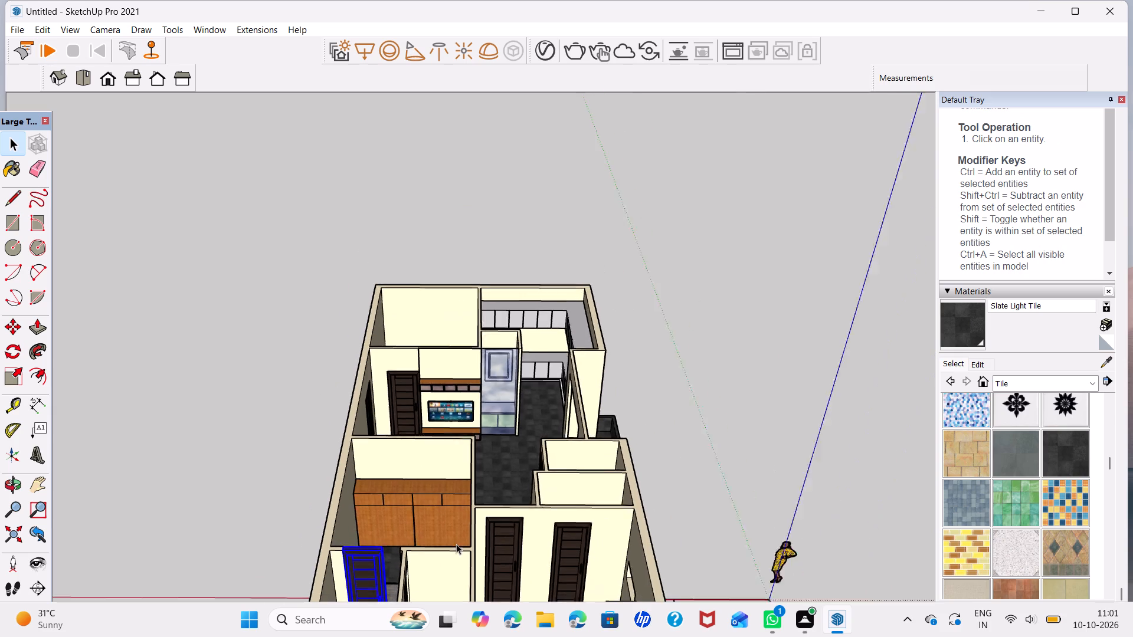
scroll(456, 544, "down", 1)
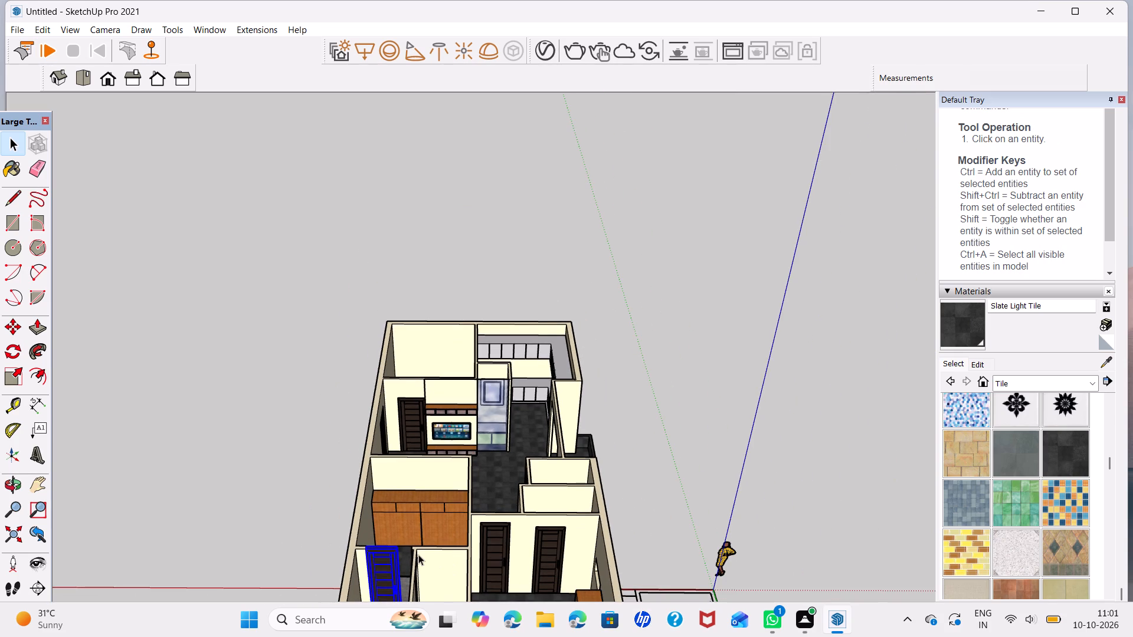
middle_click_drag(419, 557, 428, 431, "shift")
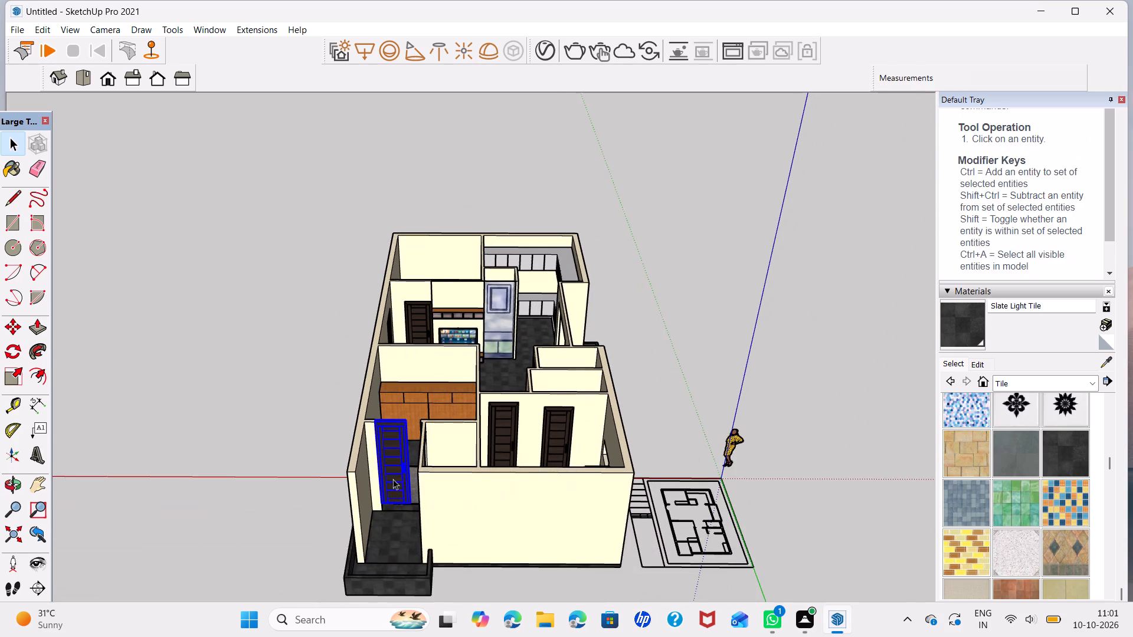
scroll(392, 487, "up", 17)
middle_click_drag(391, 515, 424, 537)
scroll(426, 536, "up", 6)
middle_click_drag(471, 530, 471, 528)
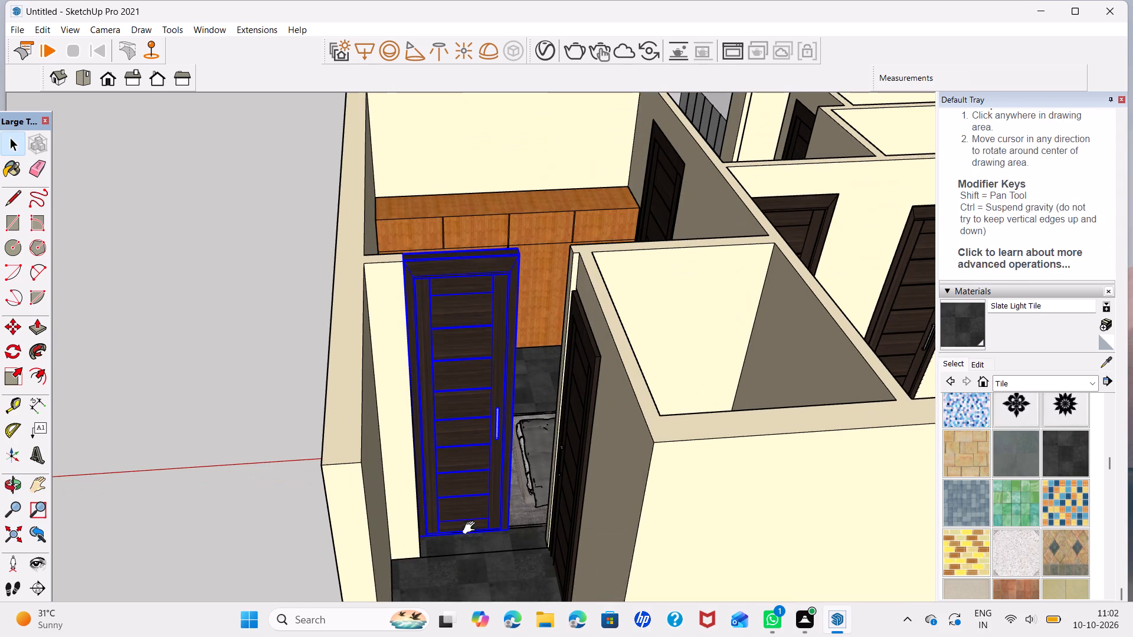
middle_click_drag(471, 528, 456, 489)
scroll(421, 492, "up", 5)
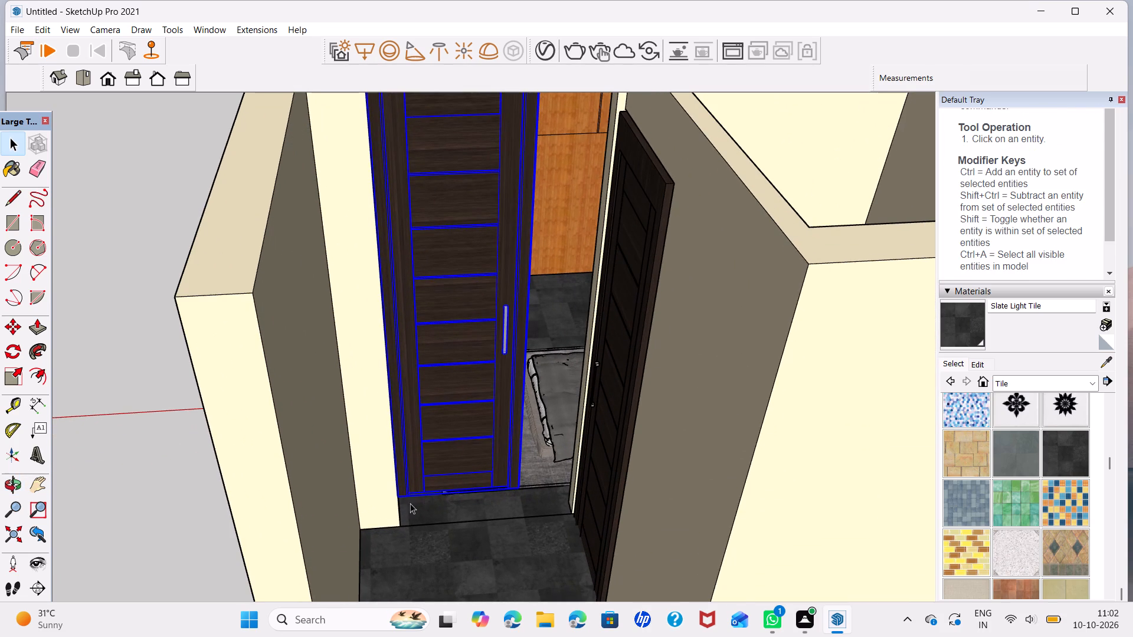
key("m")
left_click(399, 495)
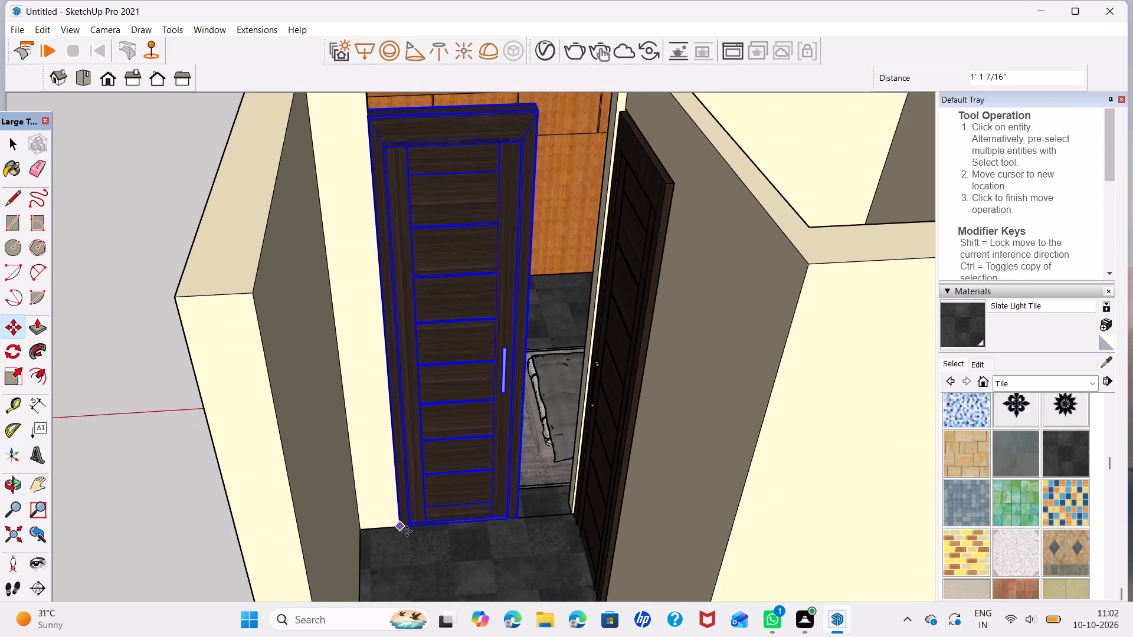
left_click(407, 531)
key("space")
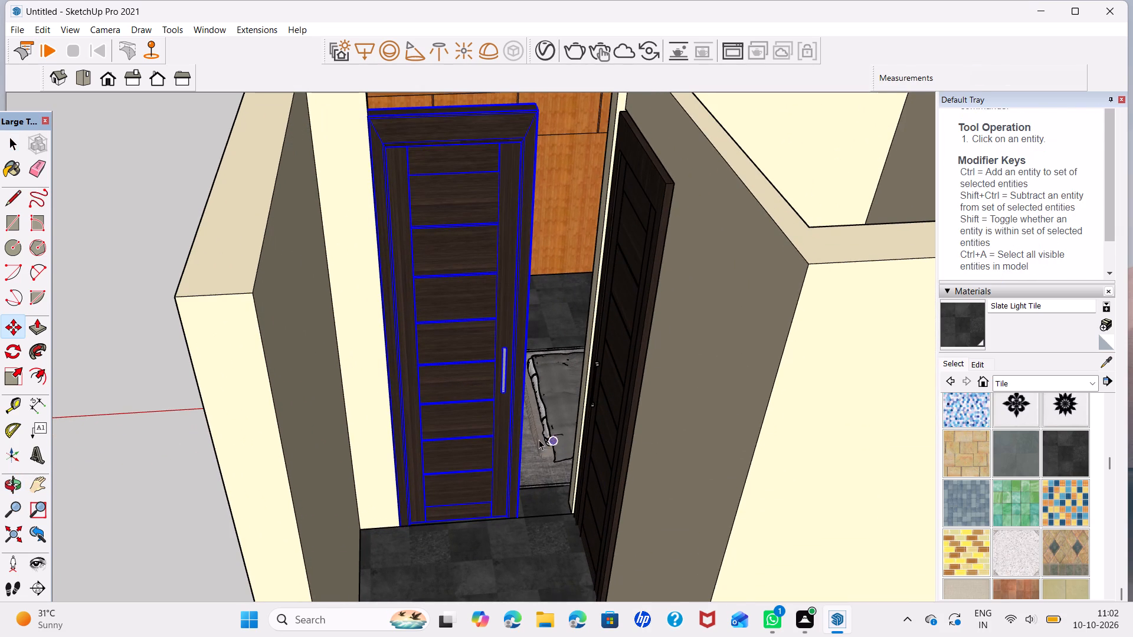
Scale the copied door along its width by about 1.48 to span the bedroom doorway.
key("s")
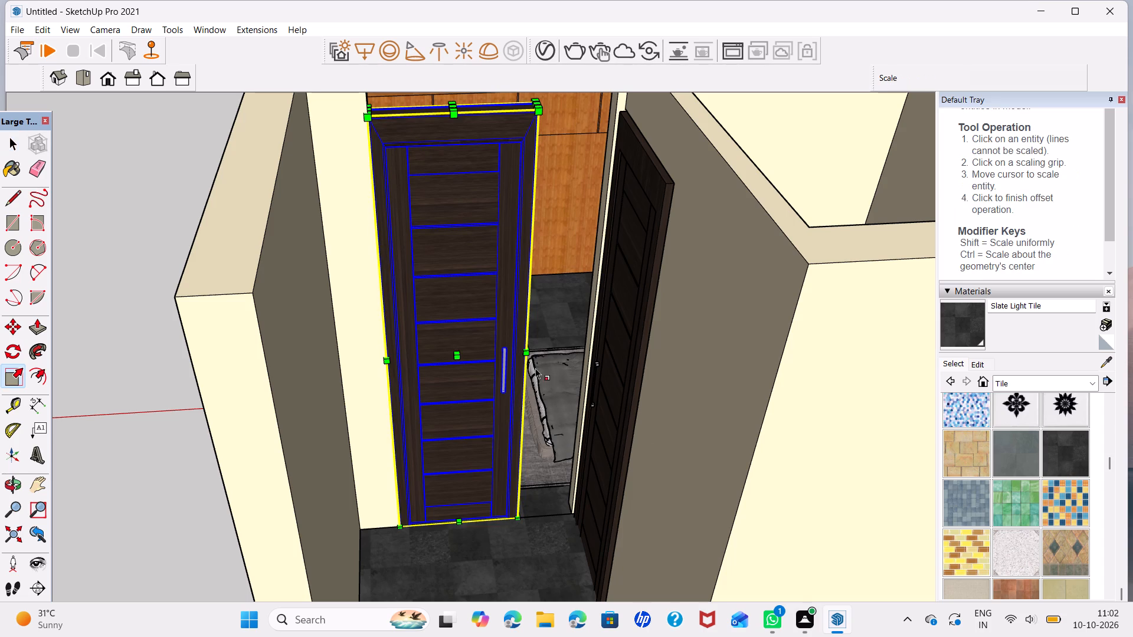
middle_click_drag(530, 347, 504, 413)
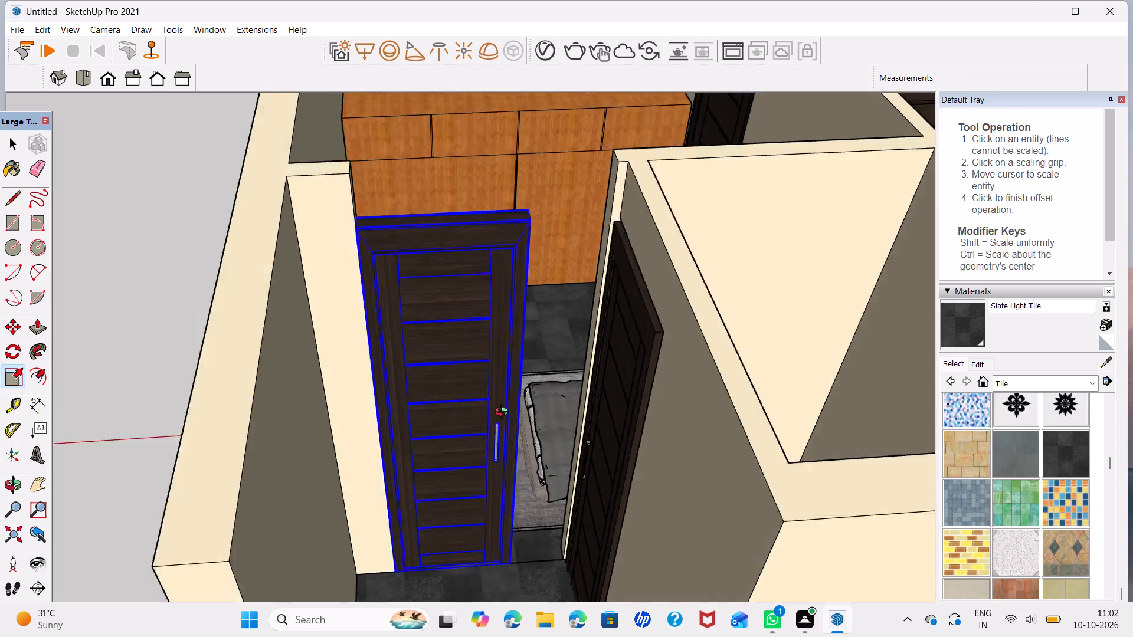
middle_click_drag(504, 413, 446, 415)
scroll(383, 477, "up", 3)
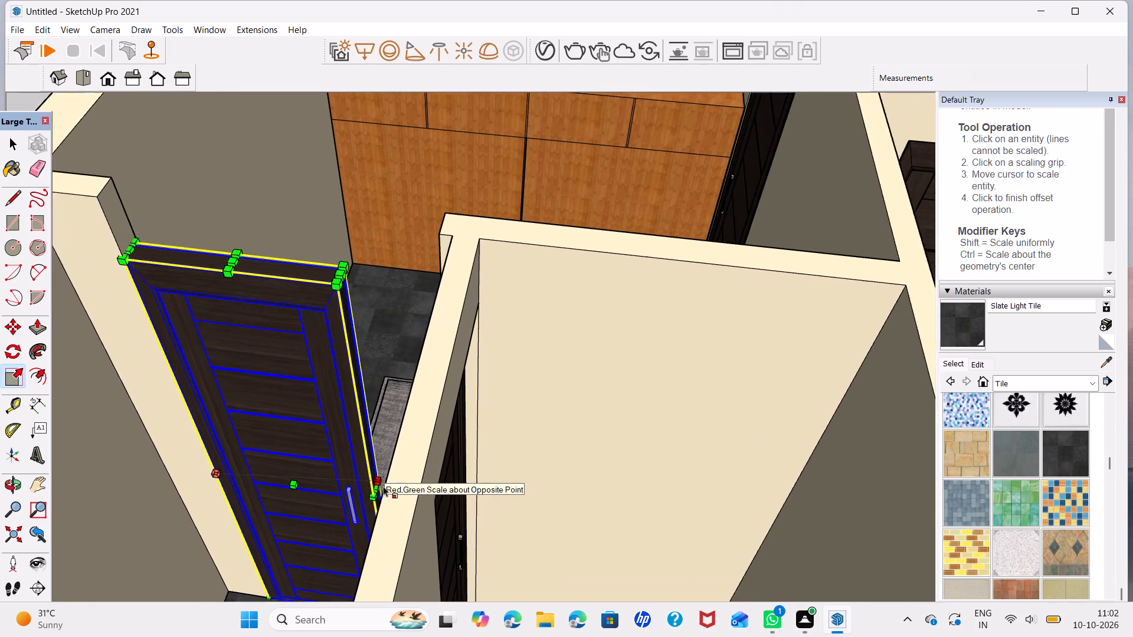
scroll(383, 486, "up", 8)
left_click(372, 491)
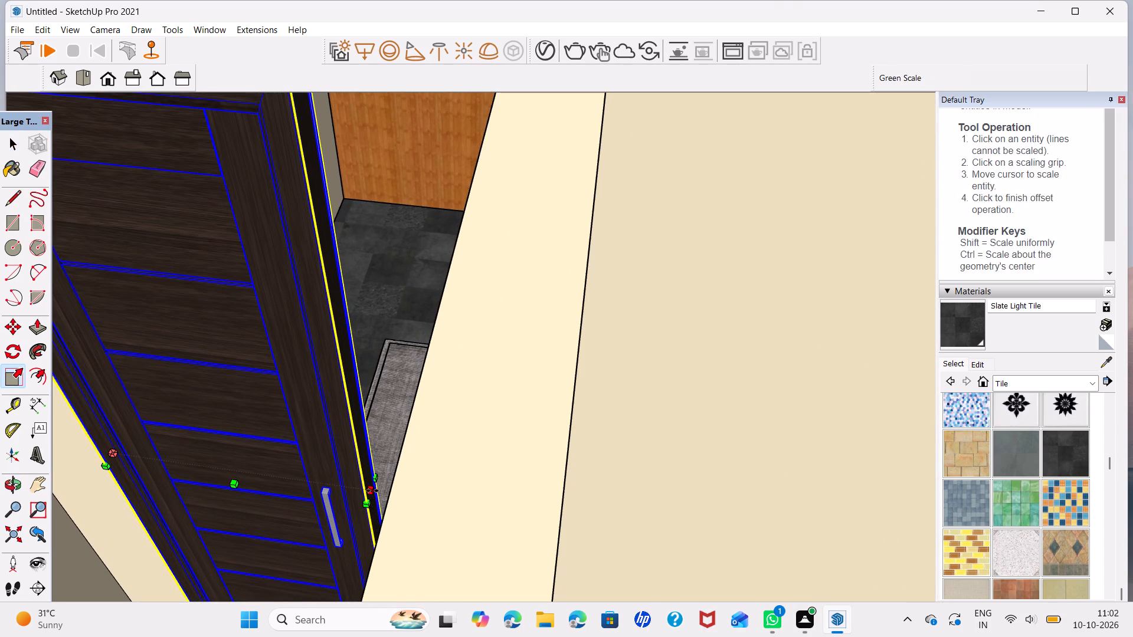
middle_click_drag(403, 491, 611, 541)
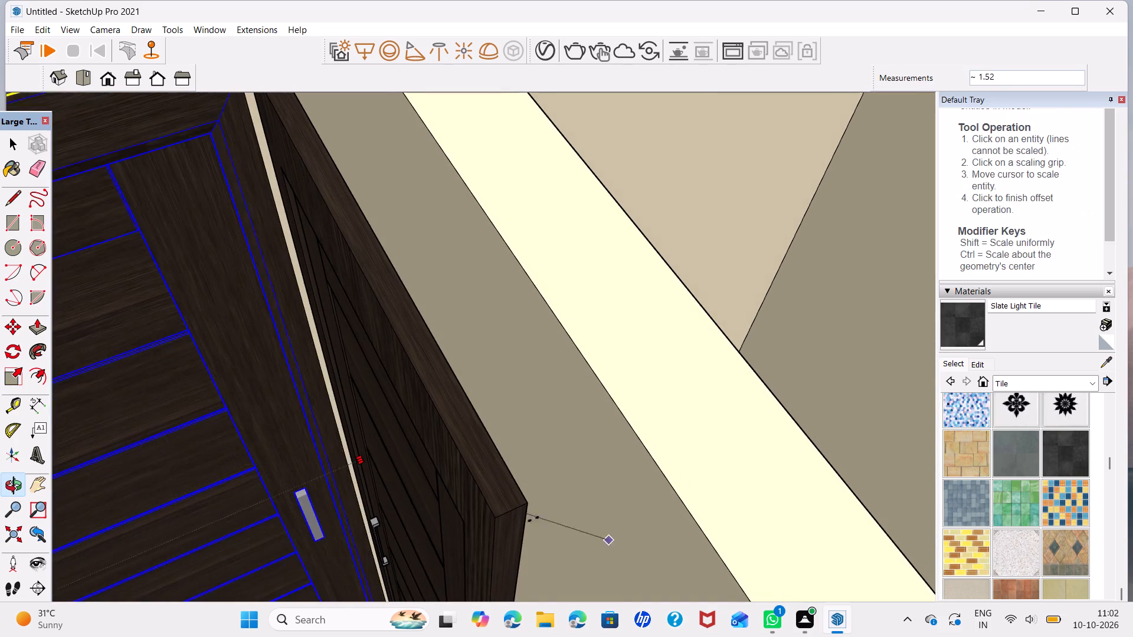
left_click(338, 412)
key("space")
Examine the widened door from inside the bedroom and check the surrounding rooms from above.
scroll(463, 415, "down", 13)
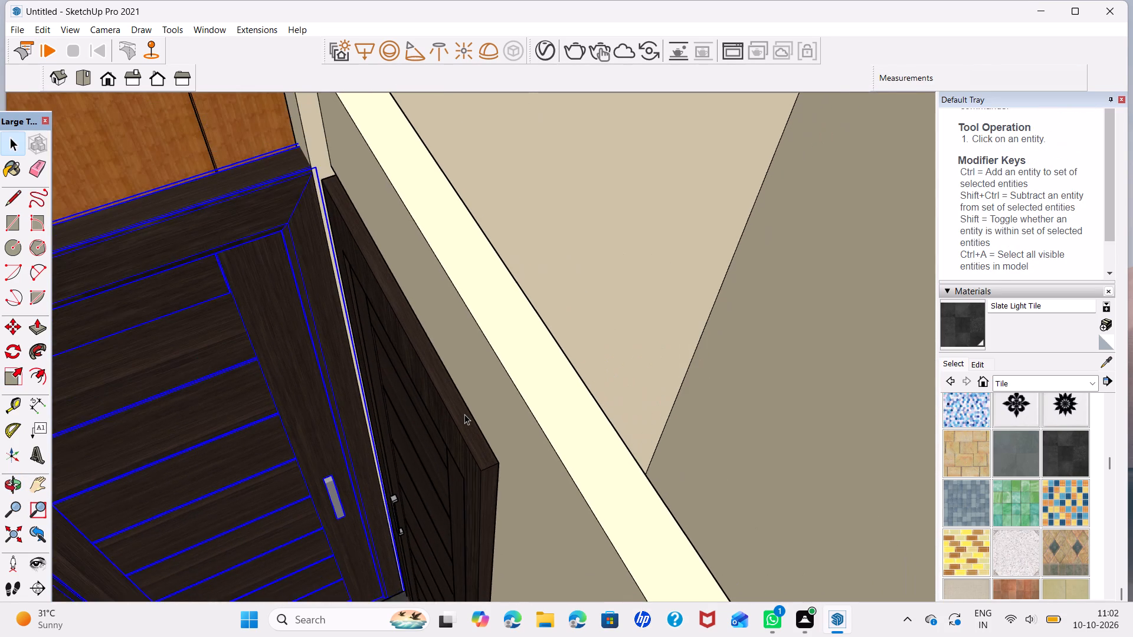
scroll(464, 414, "down", 9)
middle_click_drag(284, 441, 626, 495)
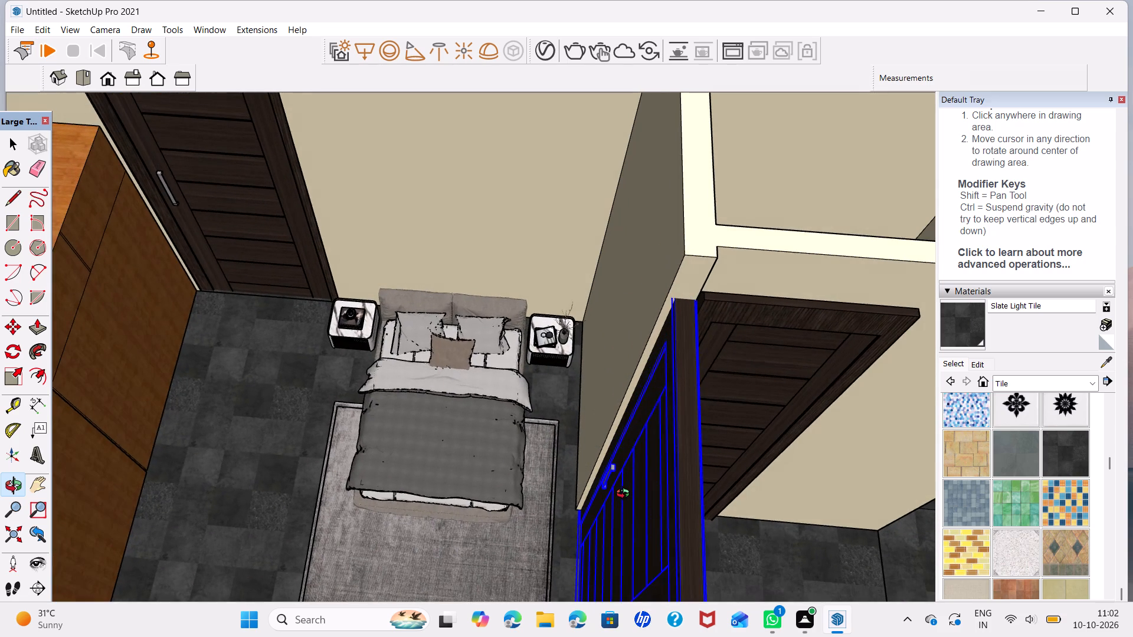
middle_click_drag(626, 495, 631, 499)
scroll(646, 426, "up", 3)
scroll(646, 426, "down", 6)
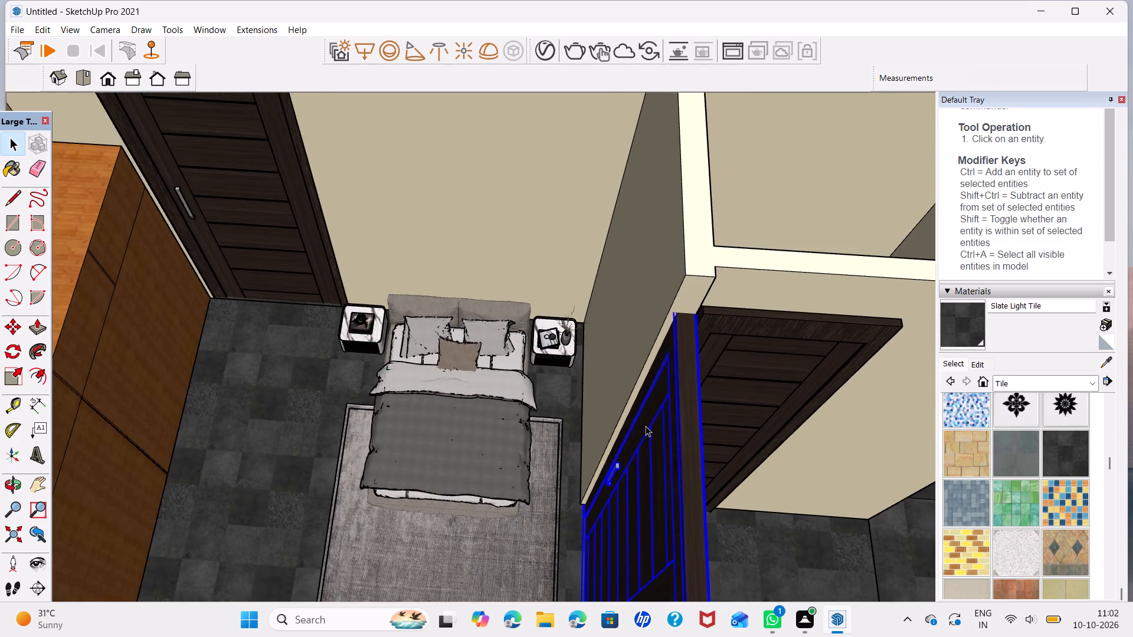
scroll(646, 425, "down", 12)
middle_click_drag(772, 442, 592, 344, "shift")
scroll(592, 344, "down", 12)
middle_click_drag(423, 385, 452, 405)
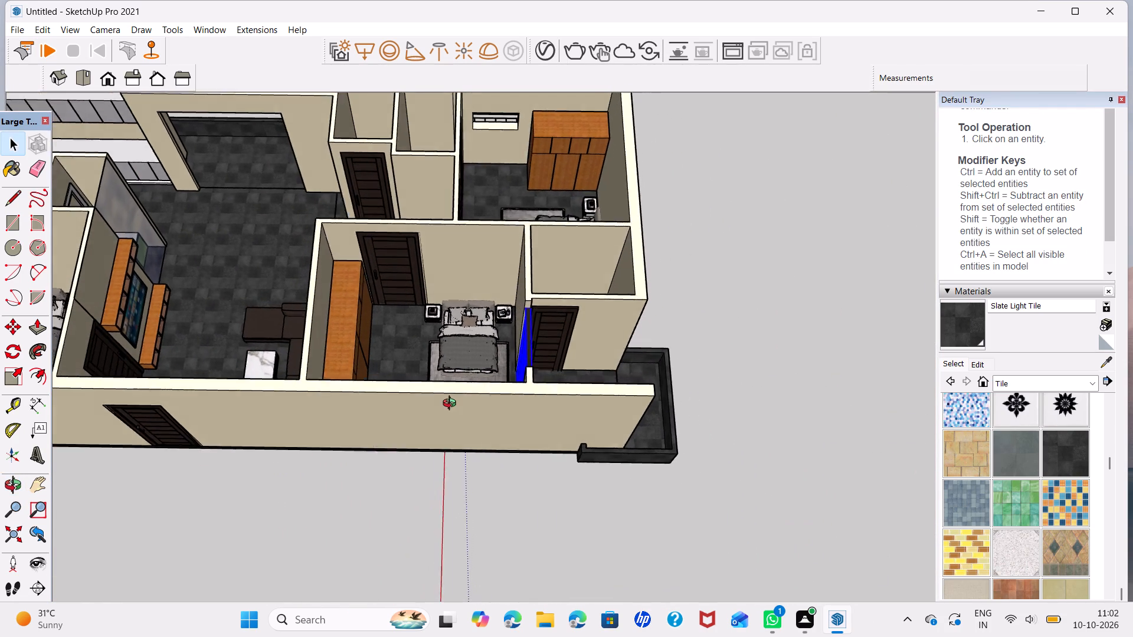
middle_click_drag(452, 405, 424, 420)
middle_click_drag(322, 363, 613, 402, "shift")
scroll(322, 363, "down", 1, "shift")
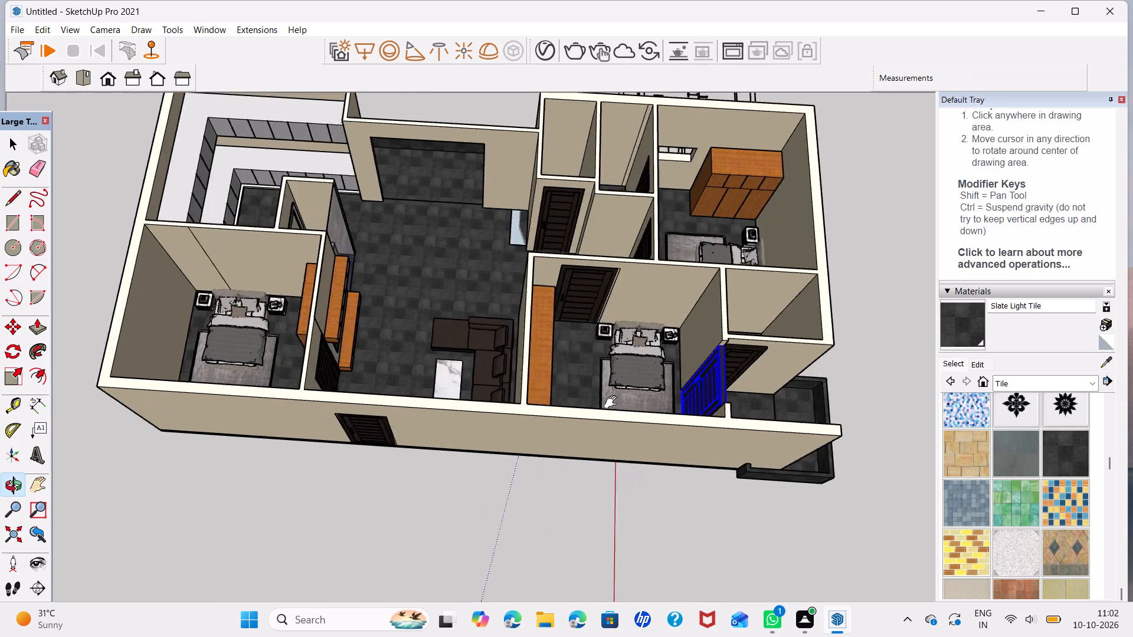
Delete the edges of the stray pale rectangle on the living area floor beside the wall corner.
middle_click_drag(613, 402, 712, 459, "shift")
scroll(686, 310, "up", 6)
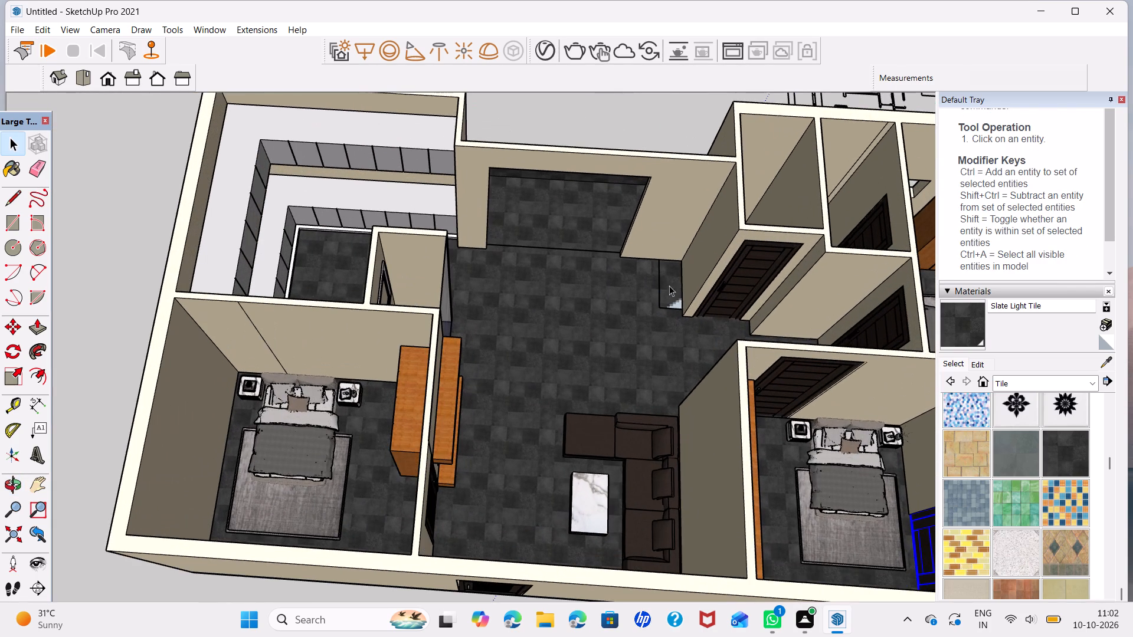
left_click(673, 295)
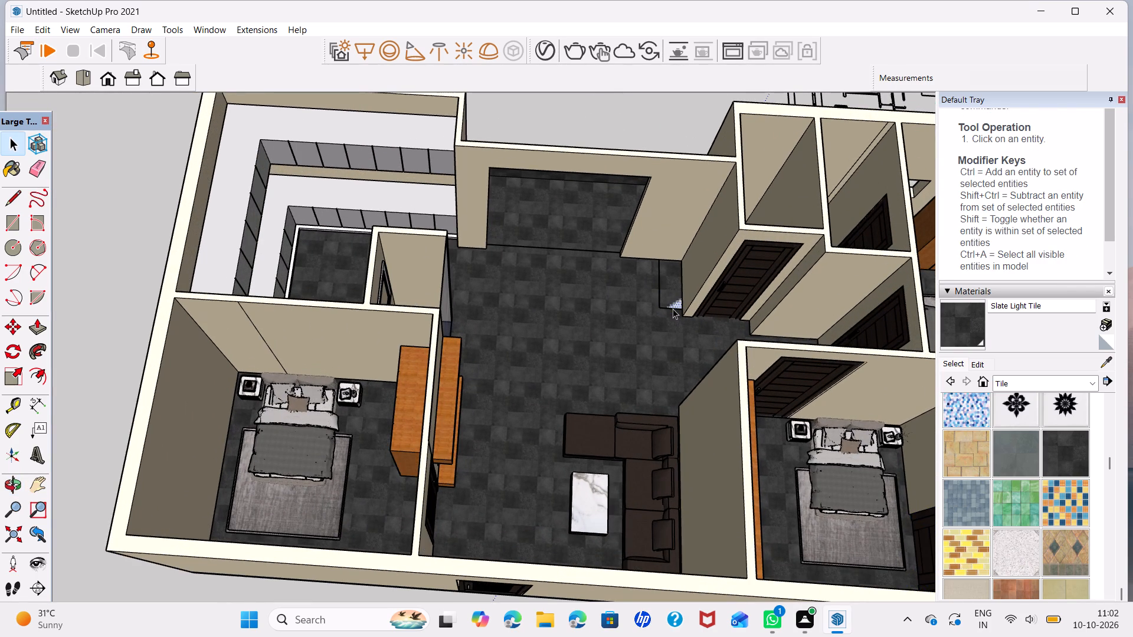
left_click(673, 308)
scroll(673, 308, "up", 11)
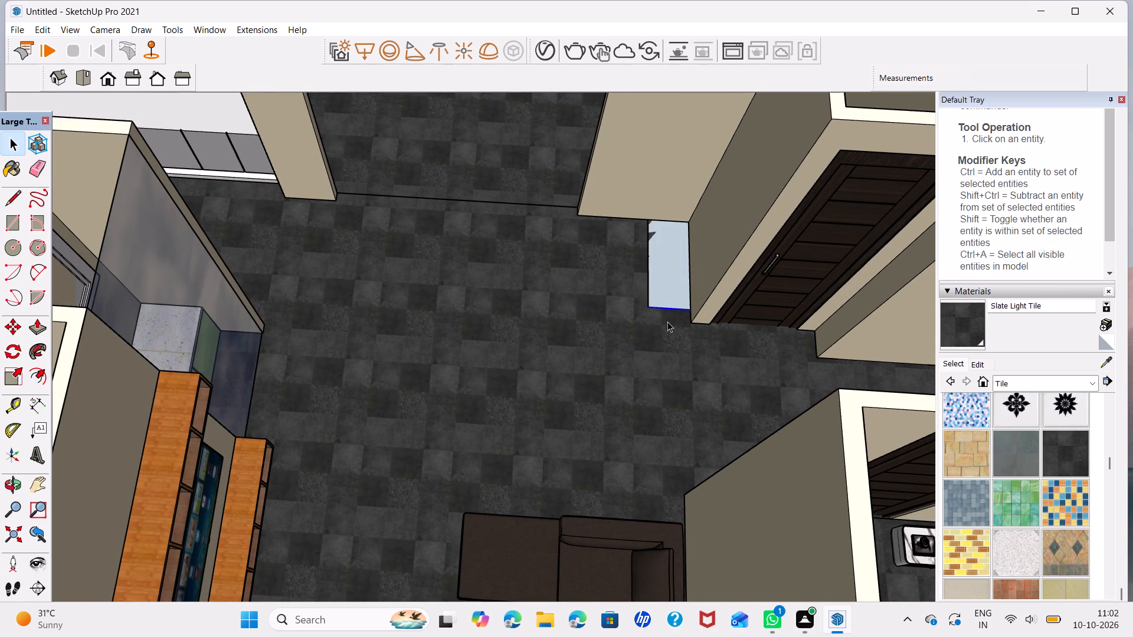
key("Delete")
left_click(650, 299)
key("Delete")
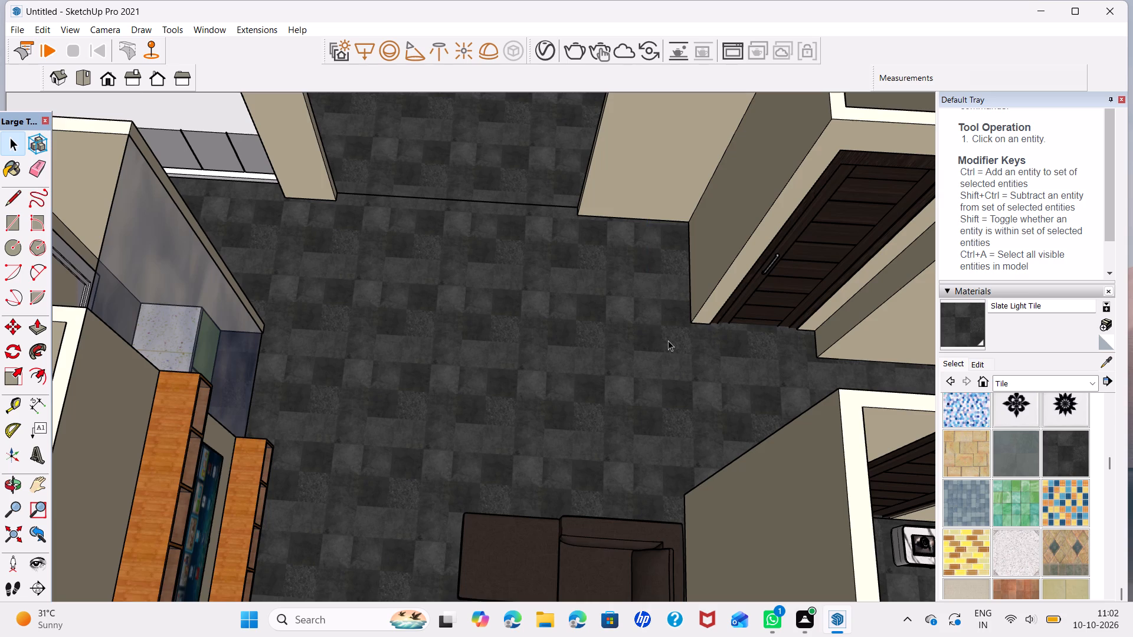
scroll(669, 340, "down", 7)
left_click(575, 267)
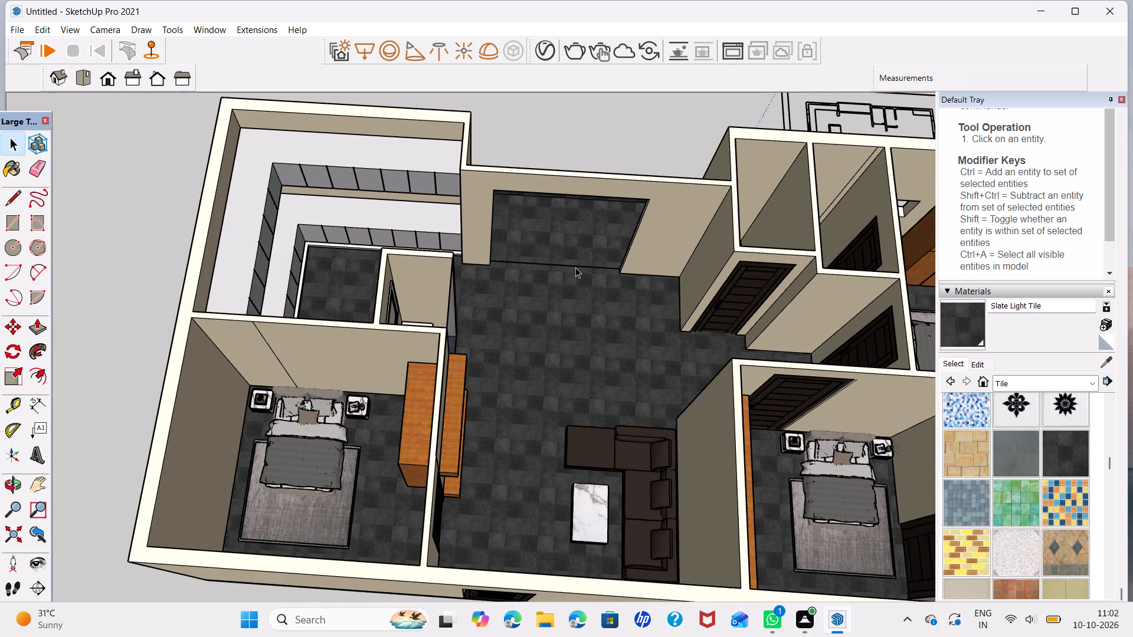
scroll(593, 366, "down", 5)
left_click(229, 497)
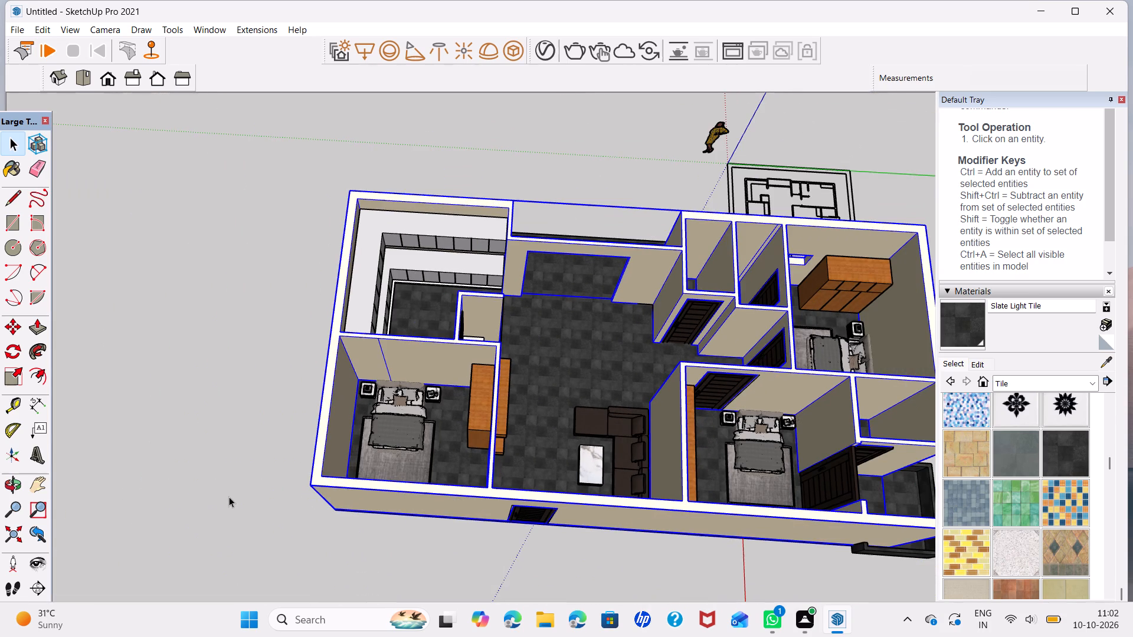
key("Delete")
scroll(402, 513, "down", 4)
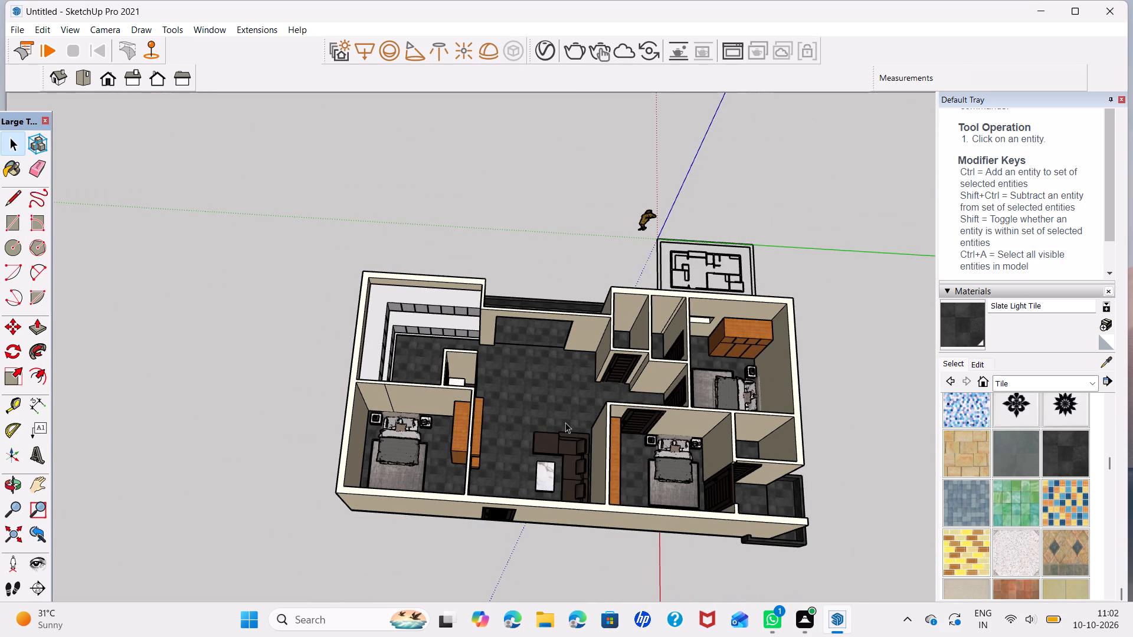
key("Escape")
Examine the complete furnished house layout from above, covering the kitchen, living area, bedrooms and doors.
middle_click_drag(579, 431, 598, 442)
middle_click(597, 442)
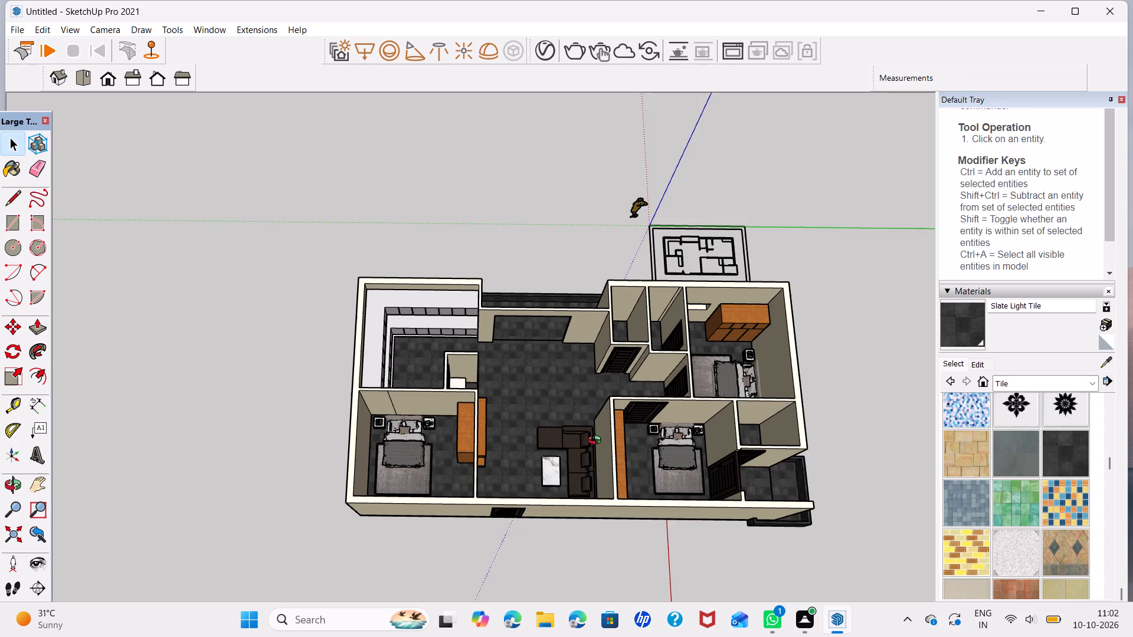
middle_click_drag(522, 456, 532, 526)
middle_click_drag(585, 410, 401, 444, "shift")
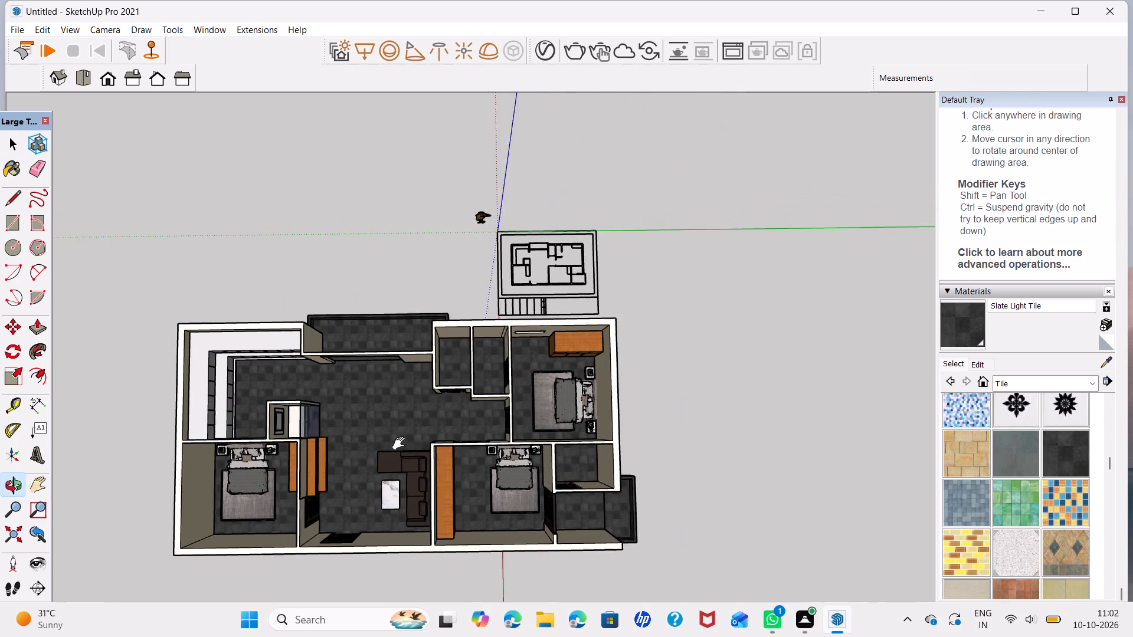
middle_click_drag(401, 444, 395, 444, "shift")
scroll(394, 456, "up", 5)
middle_click_drag(376, 441, 483, 399)
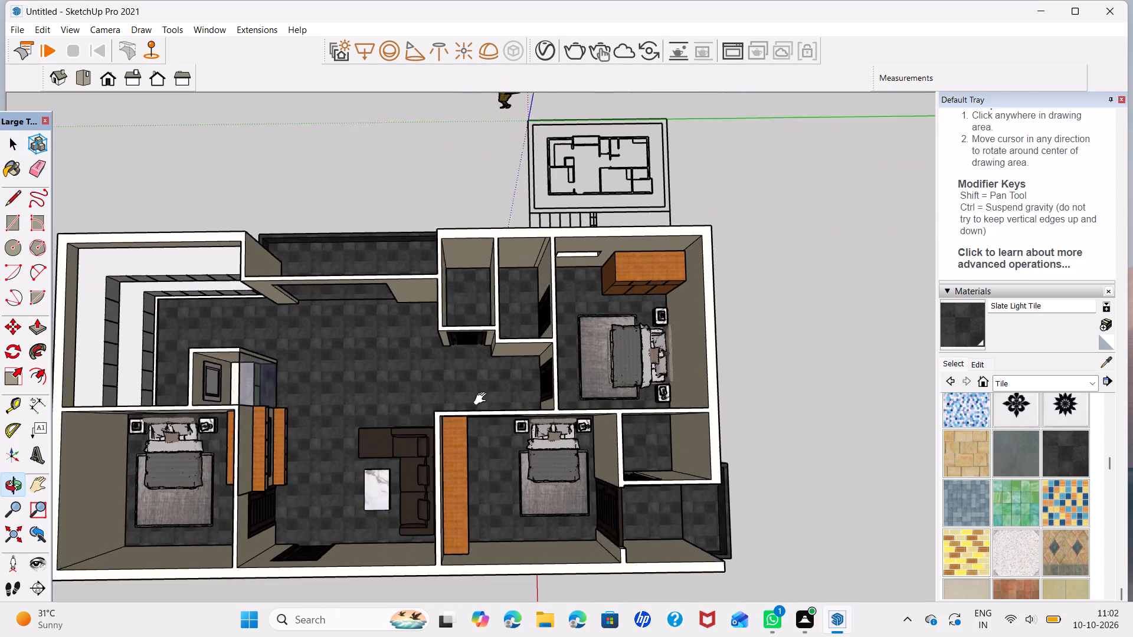
middle_click_drag(483, 399, 500, 395)
middle_click_drag(379, 463, 365, 455)
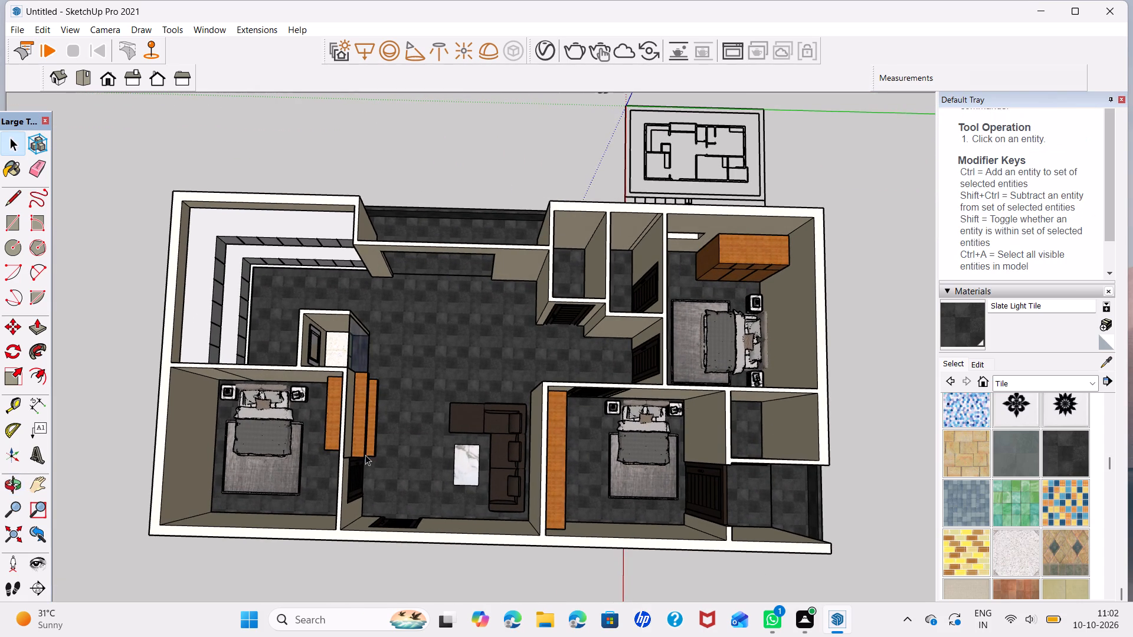
middle_click_drag(496, 441, 499, 419, "shift")
scroll(499, 419, "up", 1)
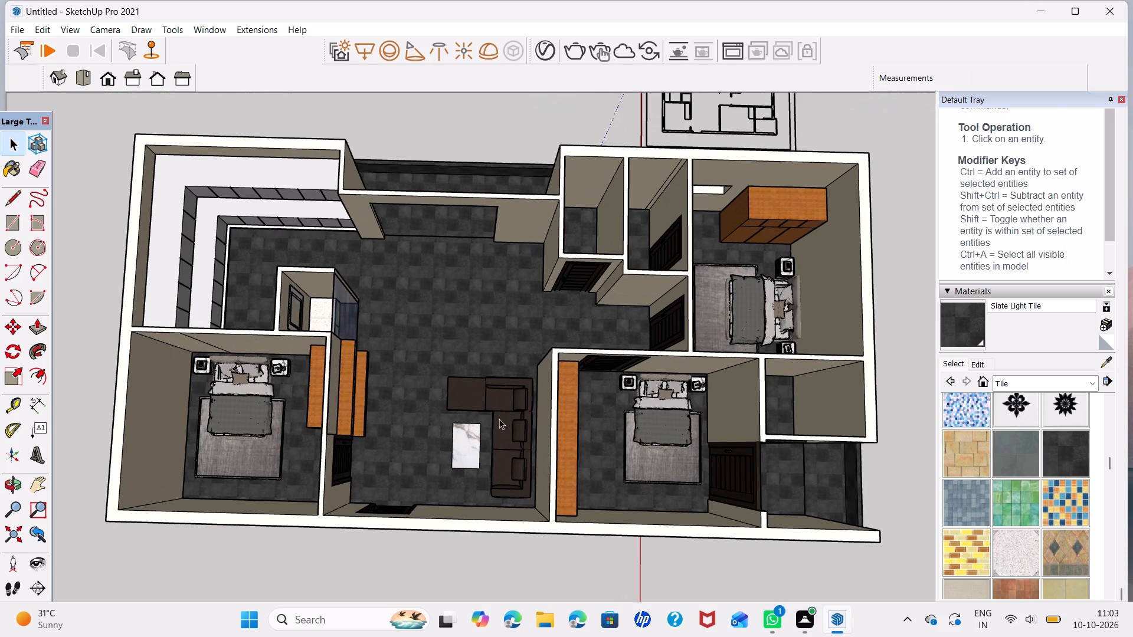
scroll(499, 419, "up", 1)
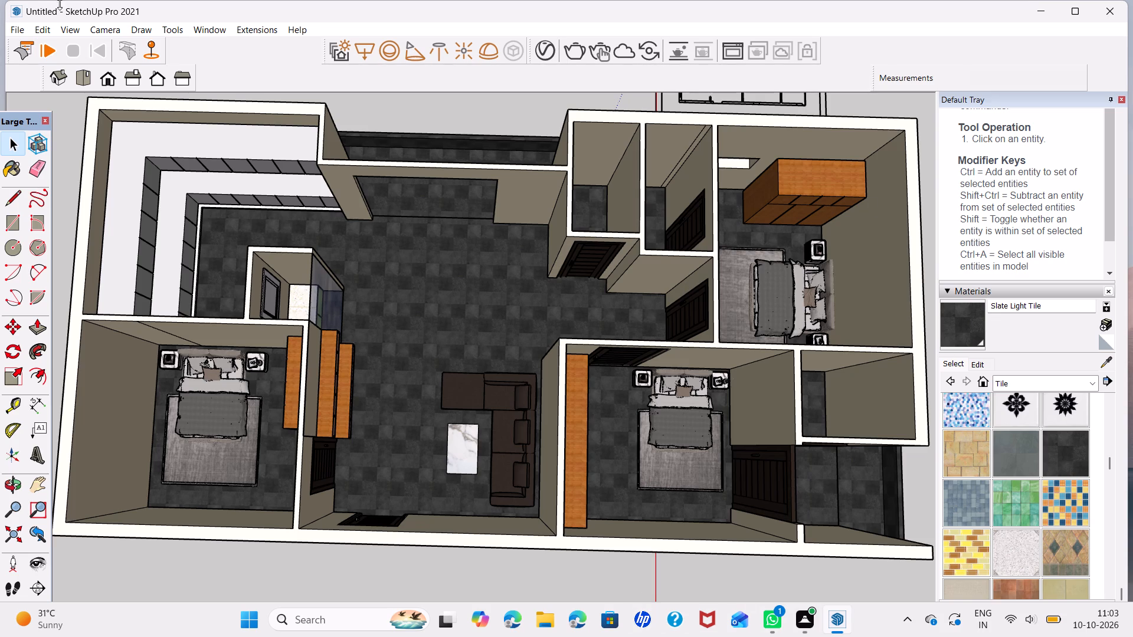
Open the file commands for the house model.
left_click(18, 33)
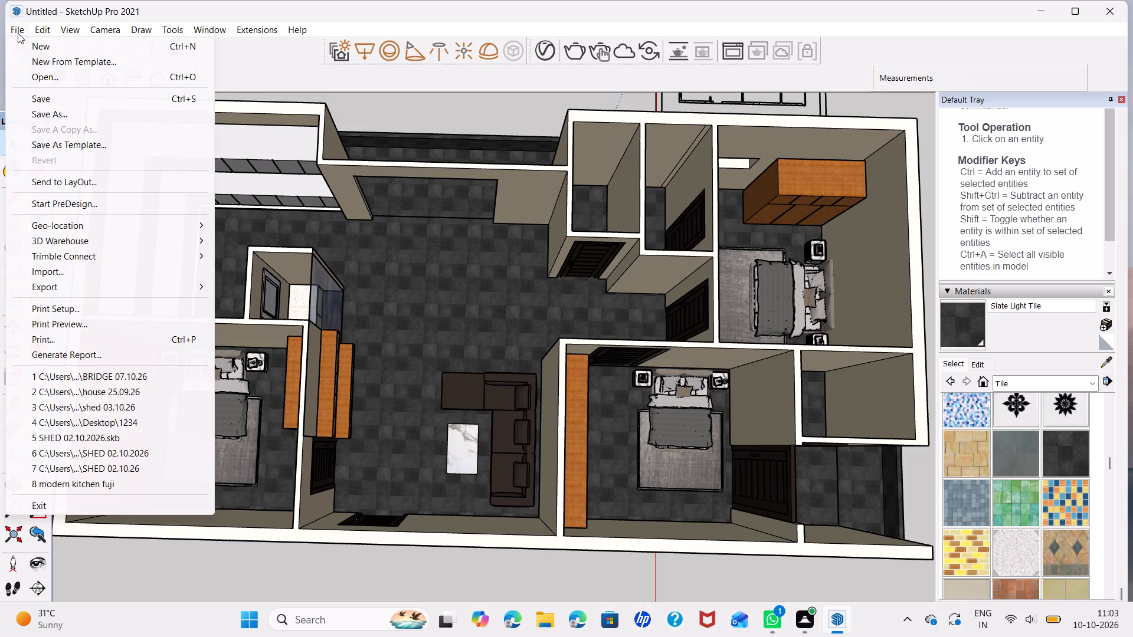
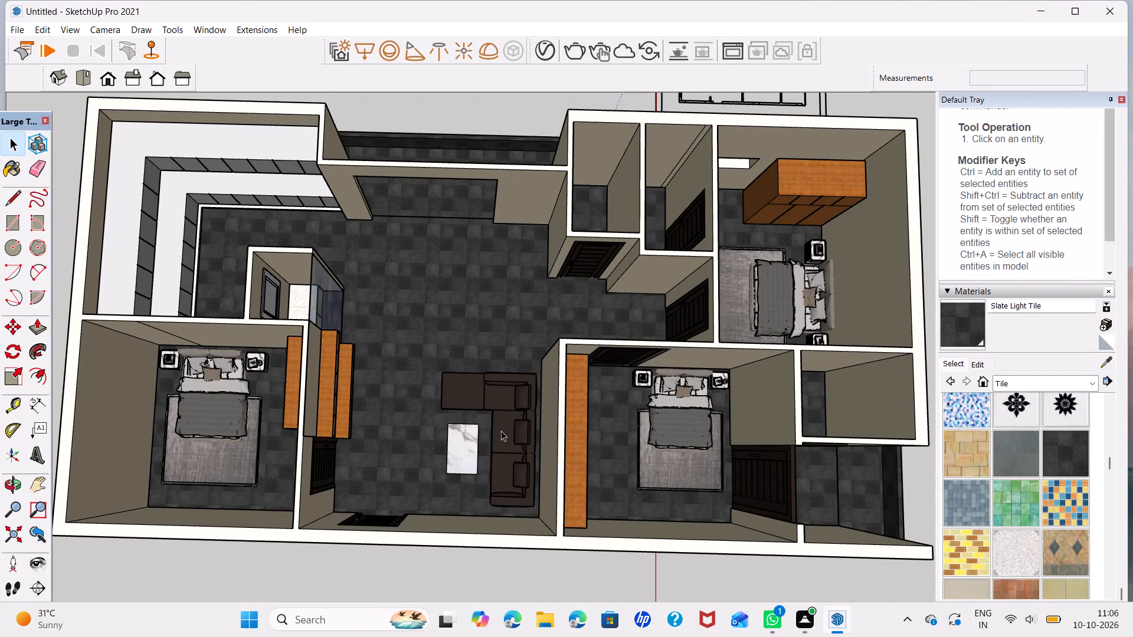
Examine the furnished house layout from above and from the front, including the rooms, doors and wide living area opening.
middle_click_drag(501, 431, 516, 442)
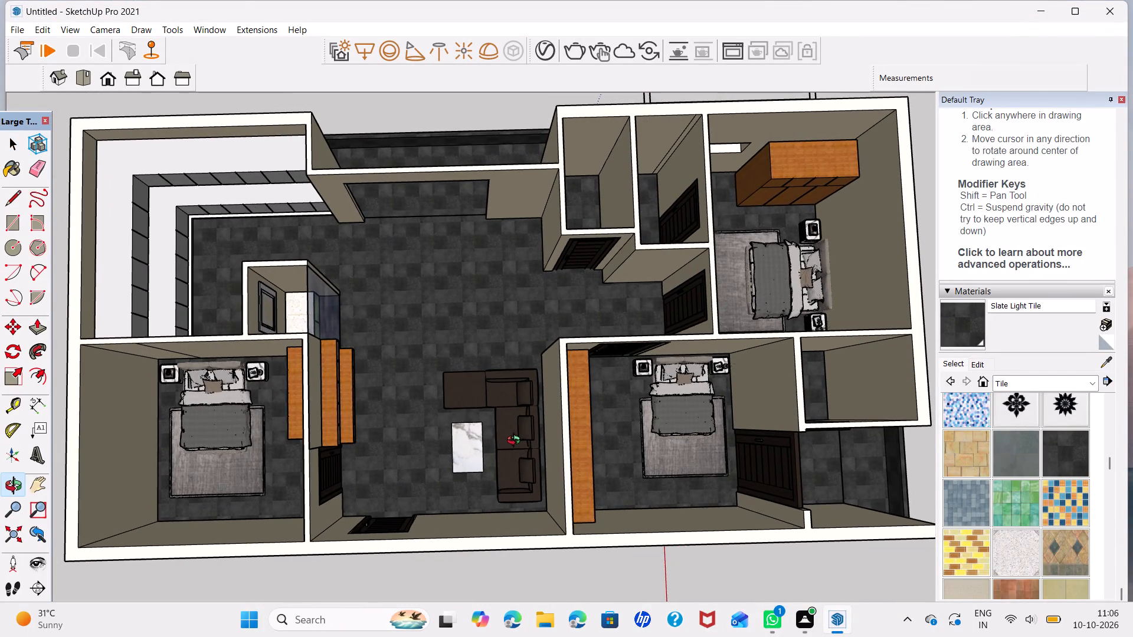
middle_click_drag(516, 442, 515, 443)
scroll(412, 366, "down", 1)
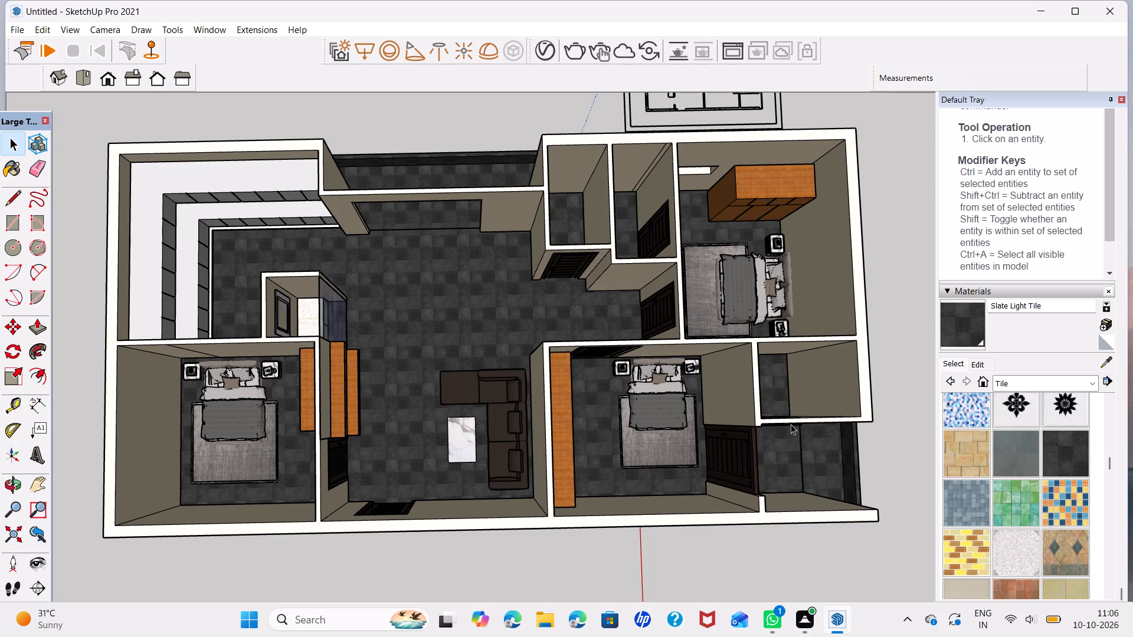
middle_click_drag(642, 462, 624, 420)
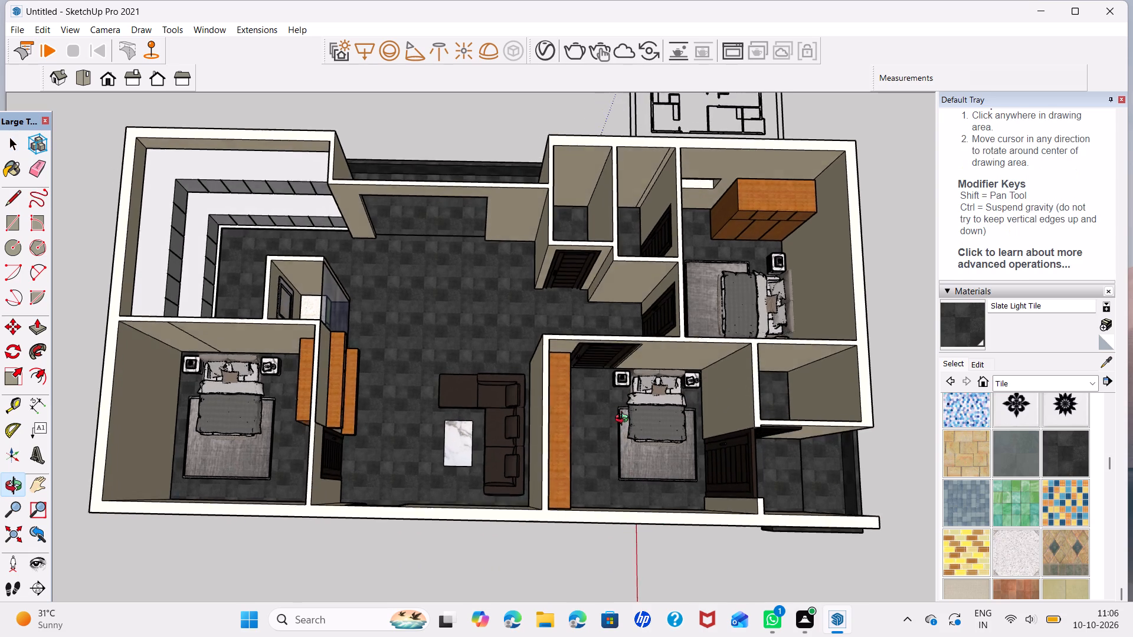
middle_click_drag(624, 420, 637, 369)
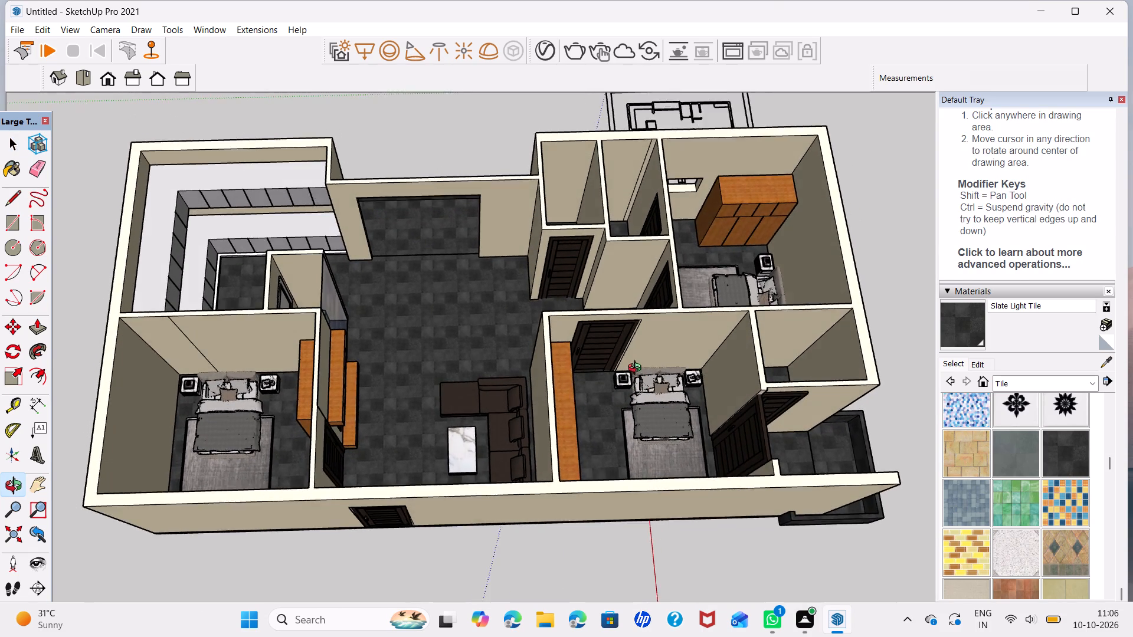
middle_click_drag(637, 369, 636, 326)
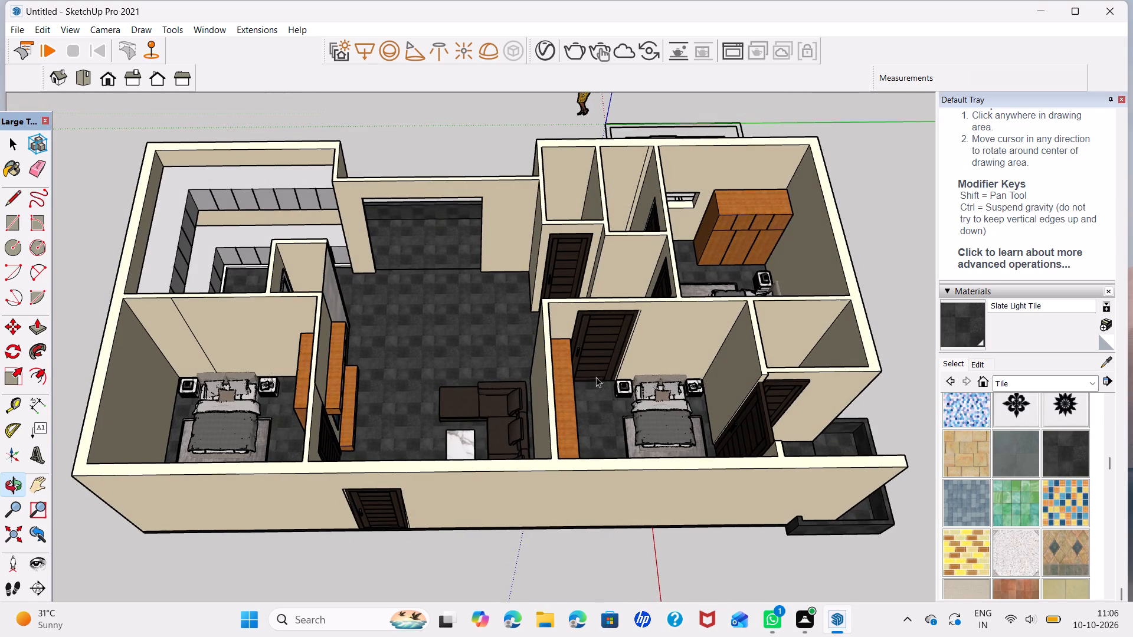
scroll(389, 448, "up", 1)
scroll(419, 459, "down", 2)
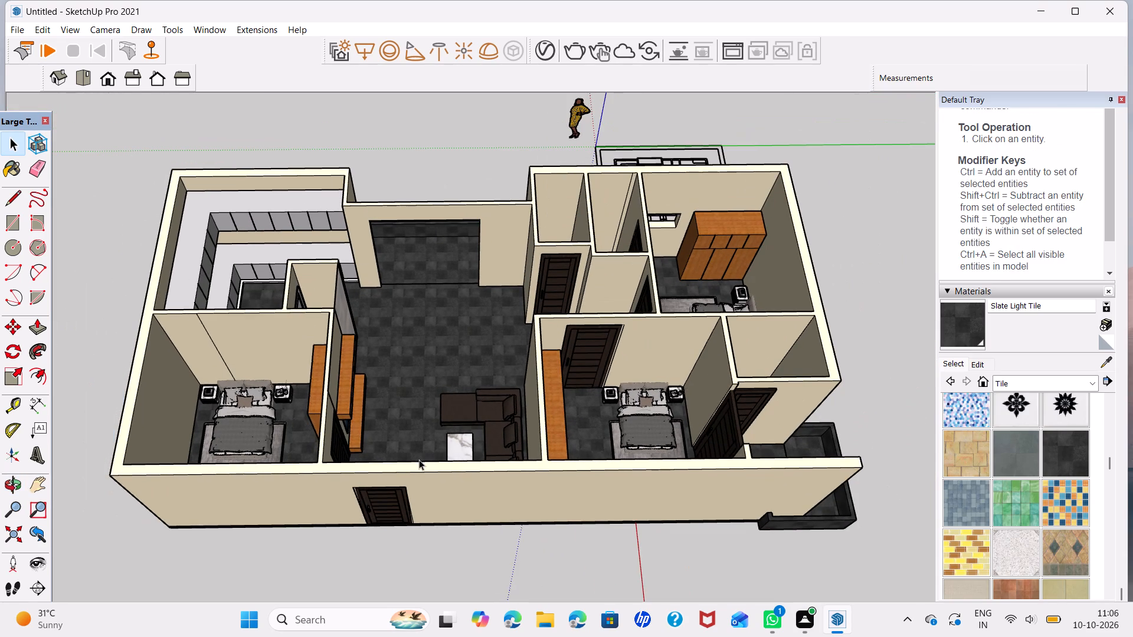
middle_click_drag(419, 459, 427, 465)
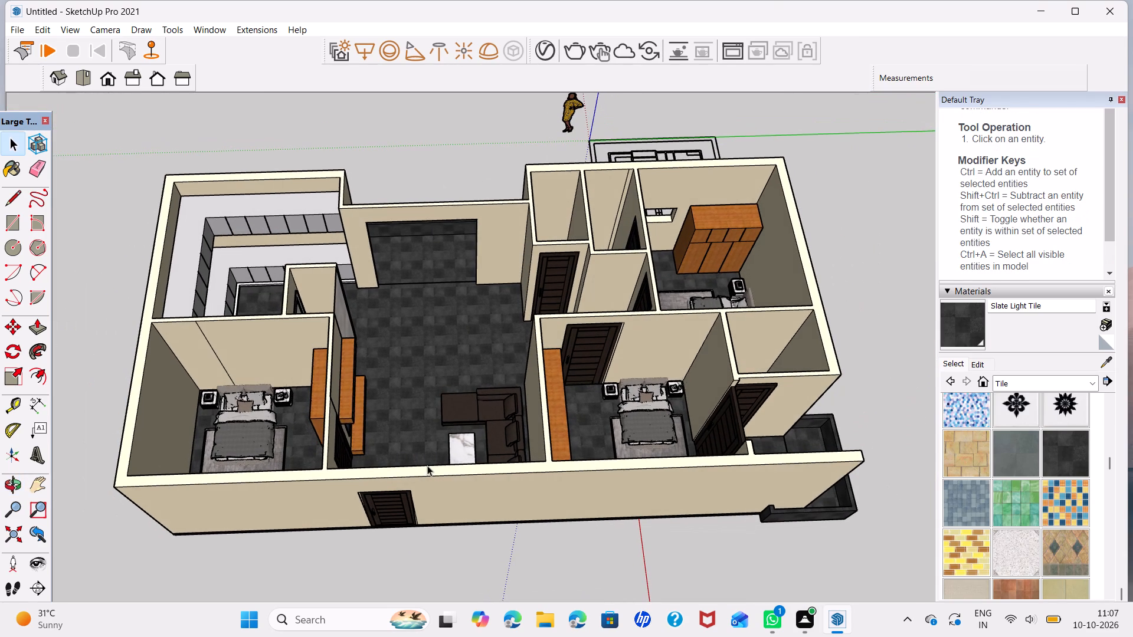
scroll(419, 453, "up", 1)
middle_click_drag(442, 452, 437, 446)
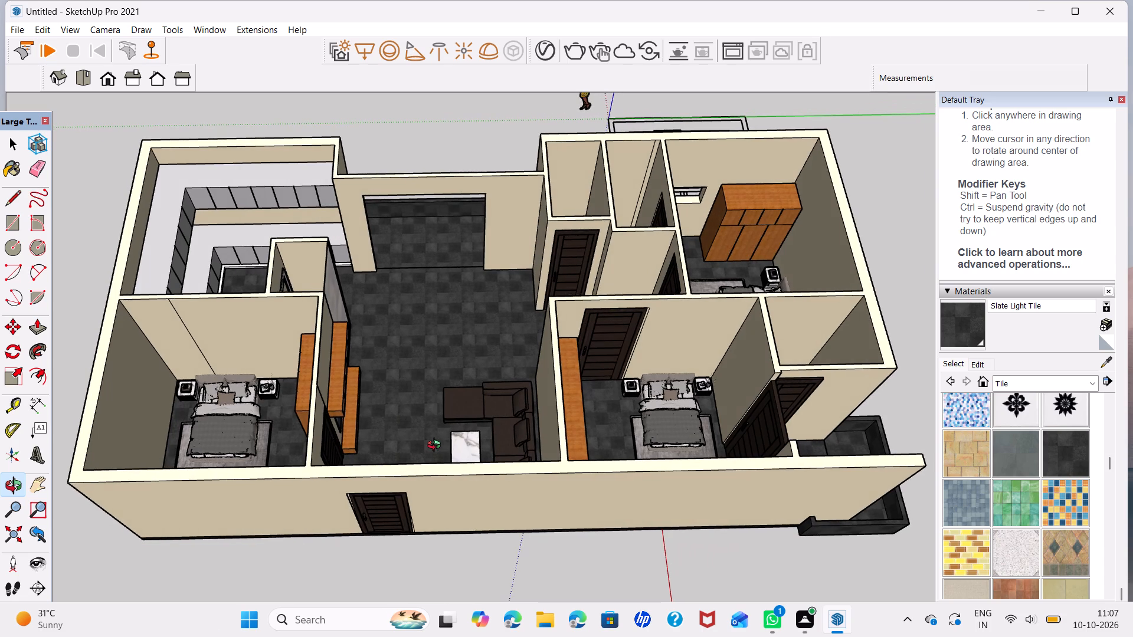
middle_click_drag(437, 446, 433, 444)
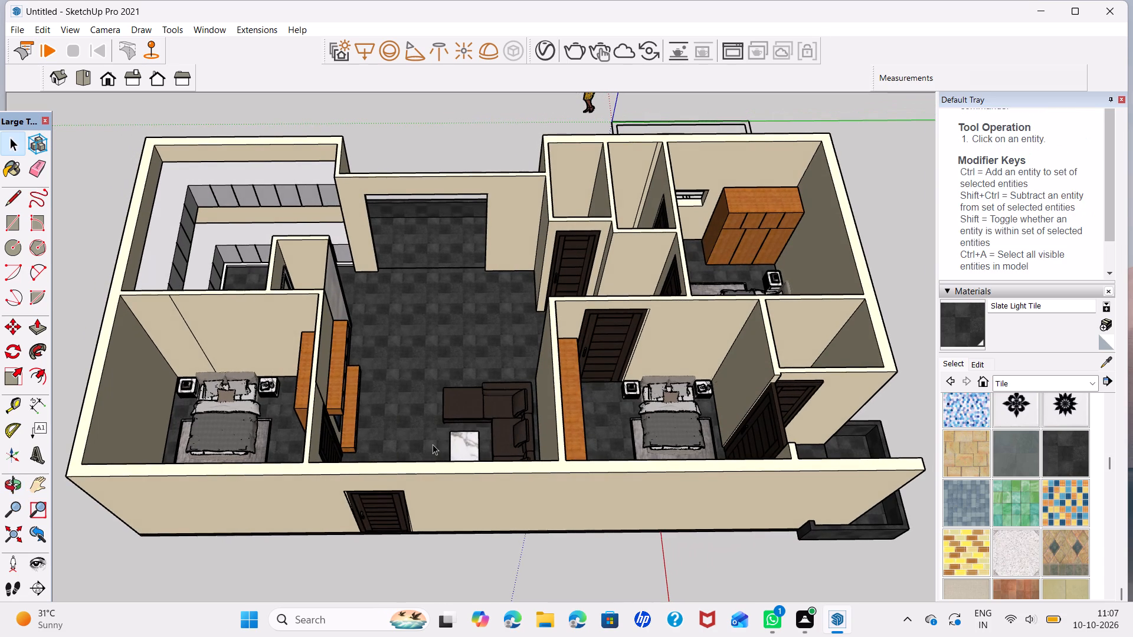
Import the WINDOW (1) model from Downloads and place it on the living area floor near the wide wall opening.
left_click(19, 34)
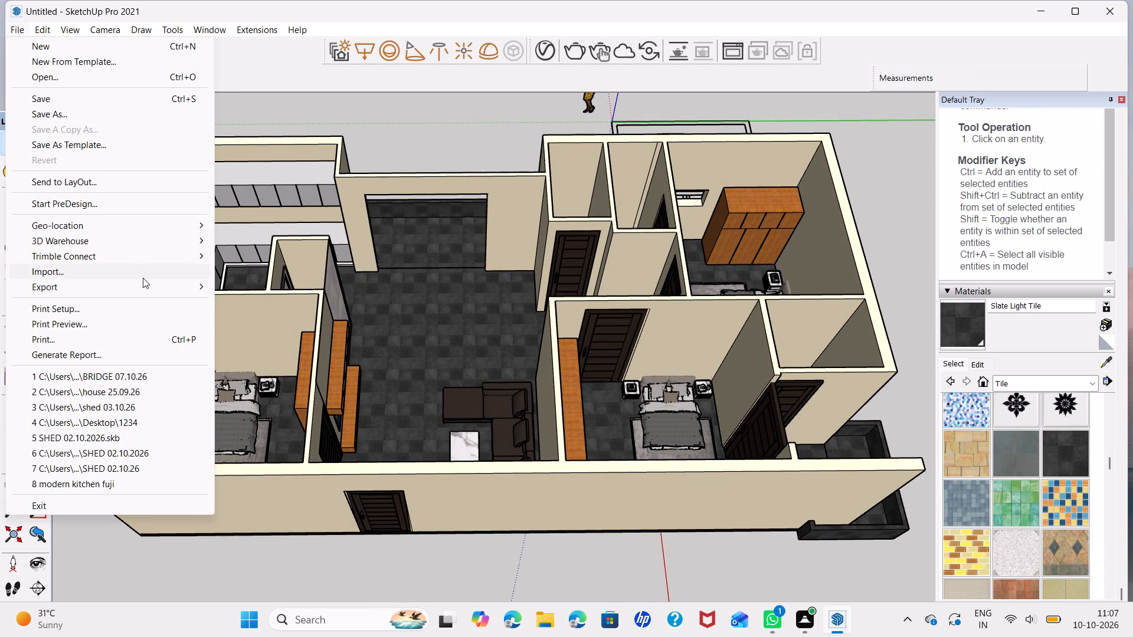
left_click(143, 272)
scroll(582, 298, "down", 6)
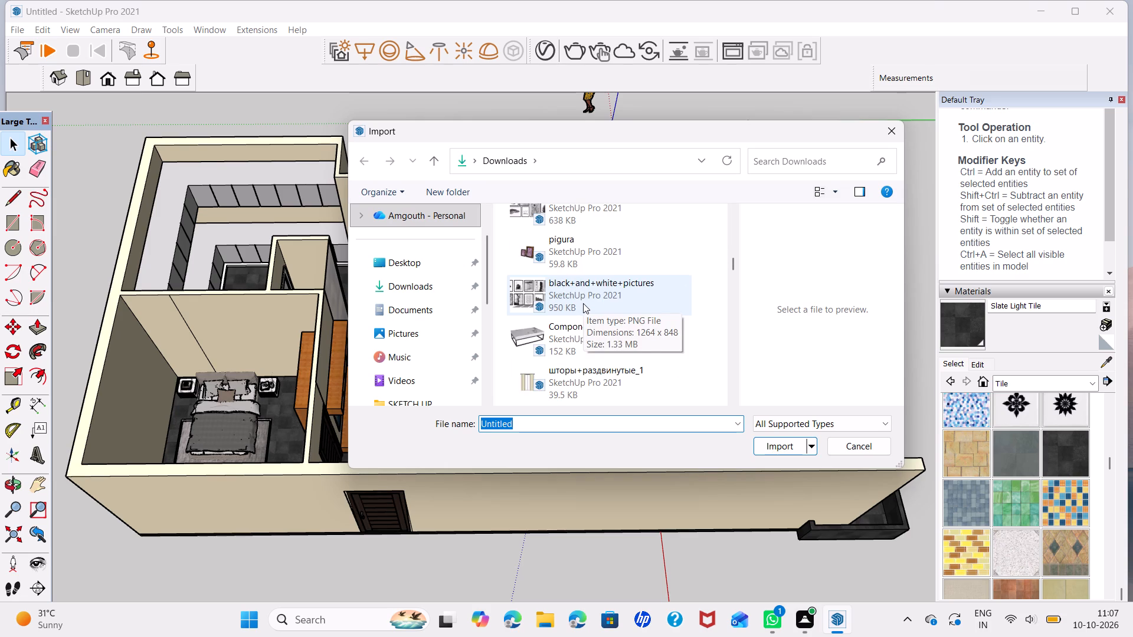
scroll(545, 283, "down", 2)
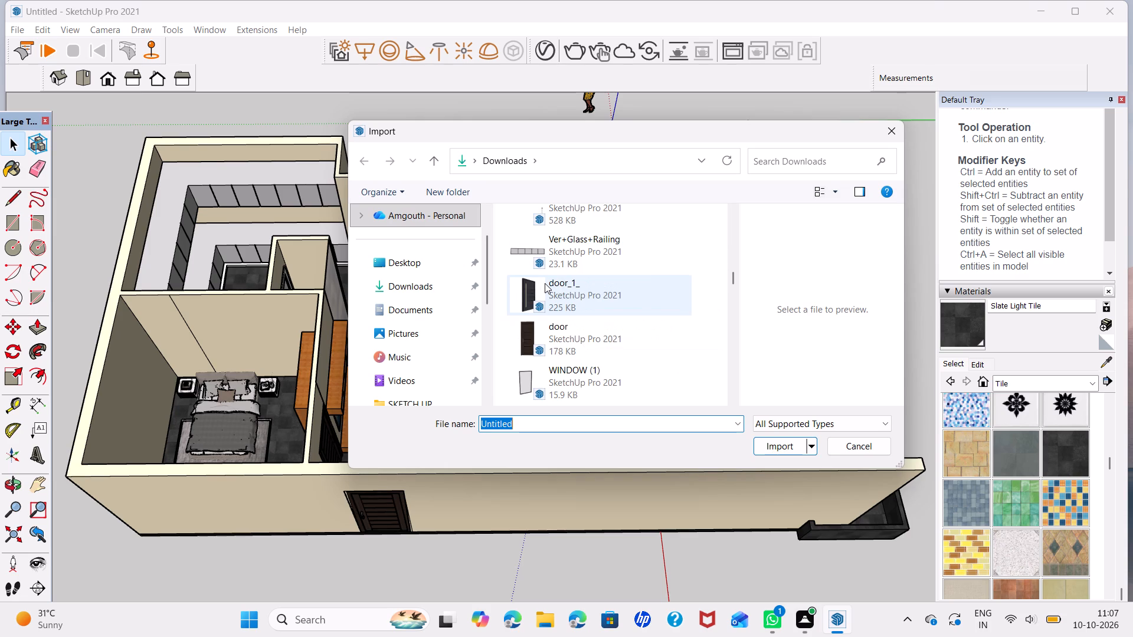
scroll(545, 283, "down", 1)
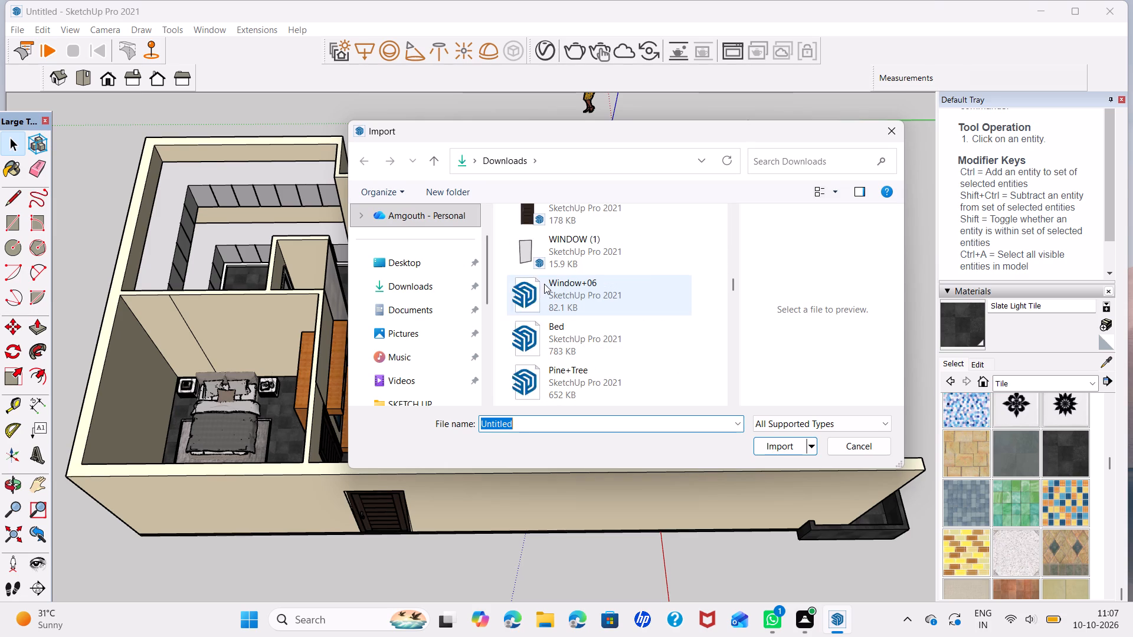
left_click(524, 243)
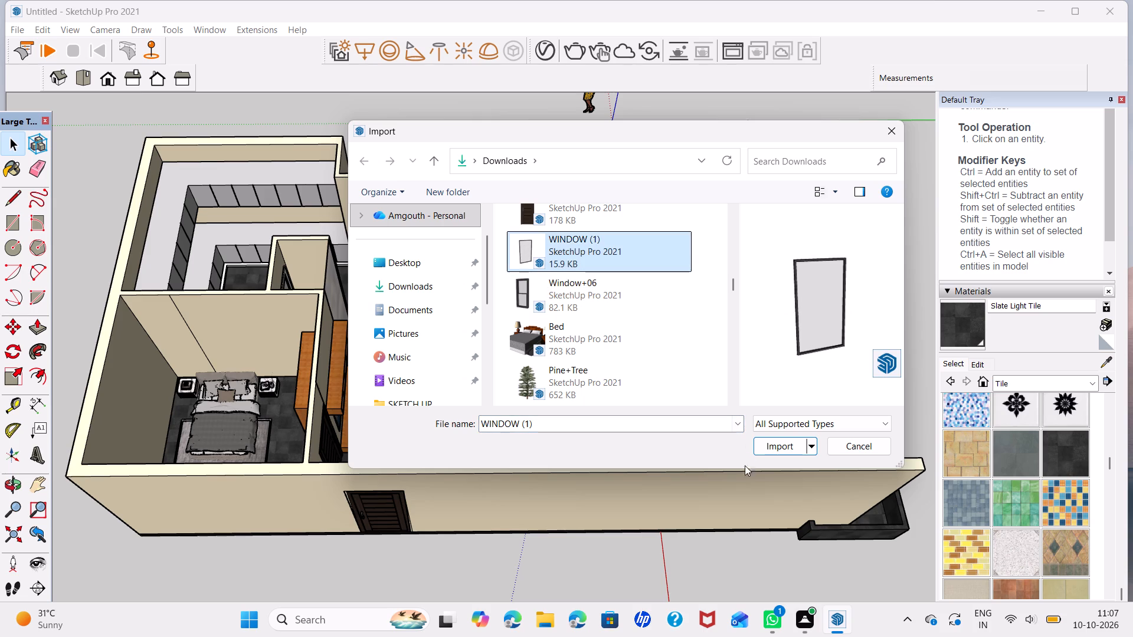
left_click(782, 448)
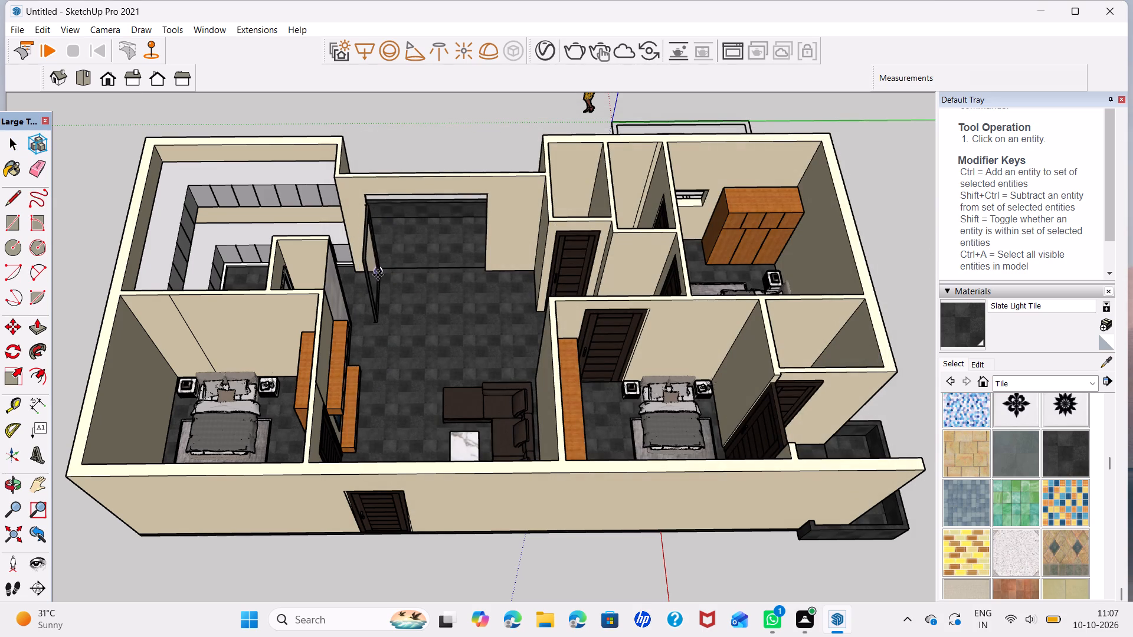
left_click(378, 275)
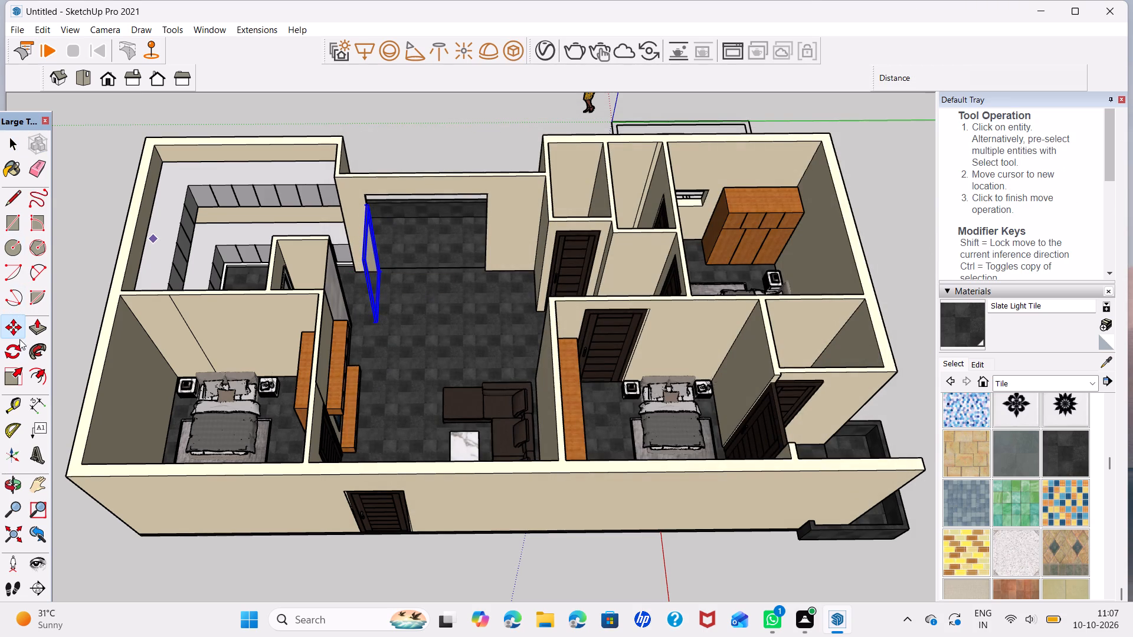
Rotate the imported window 90° on the floor plane so it runs parallel to the wide opening.
left_click(16, 353)
left_click(401, 305)
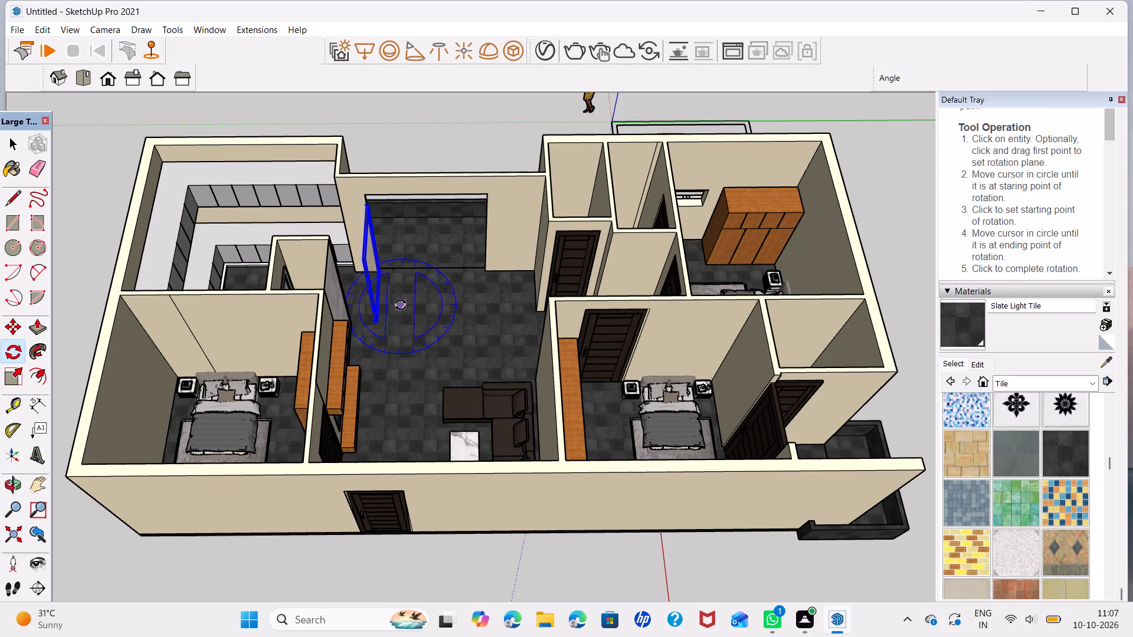
left_click(433, 300)
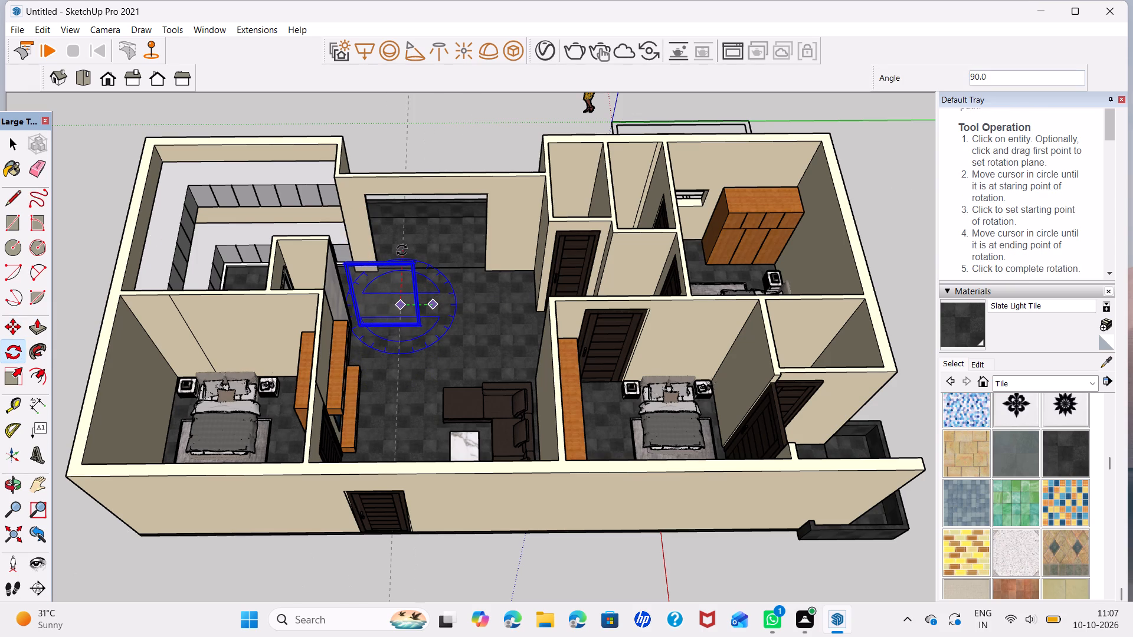
left_click(402, 250)
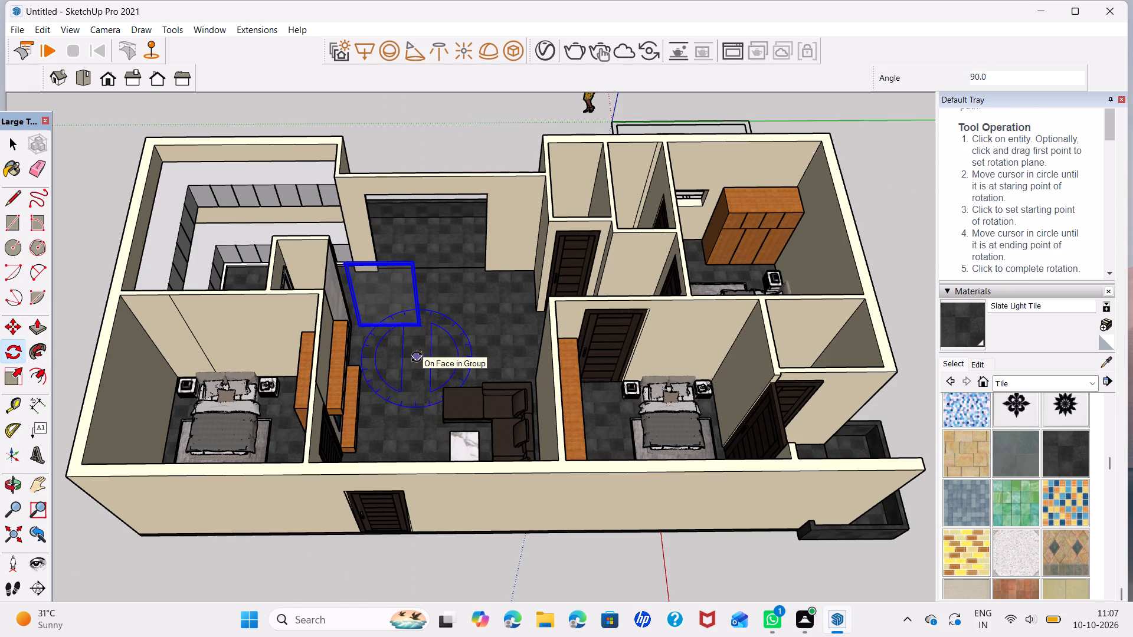
key("space")
Move the window by its lower corner into the wide opening, against the jamb nearer the dark interior door.
key("m")
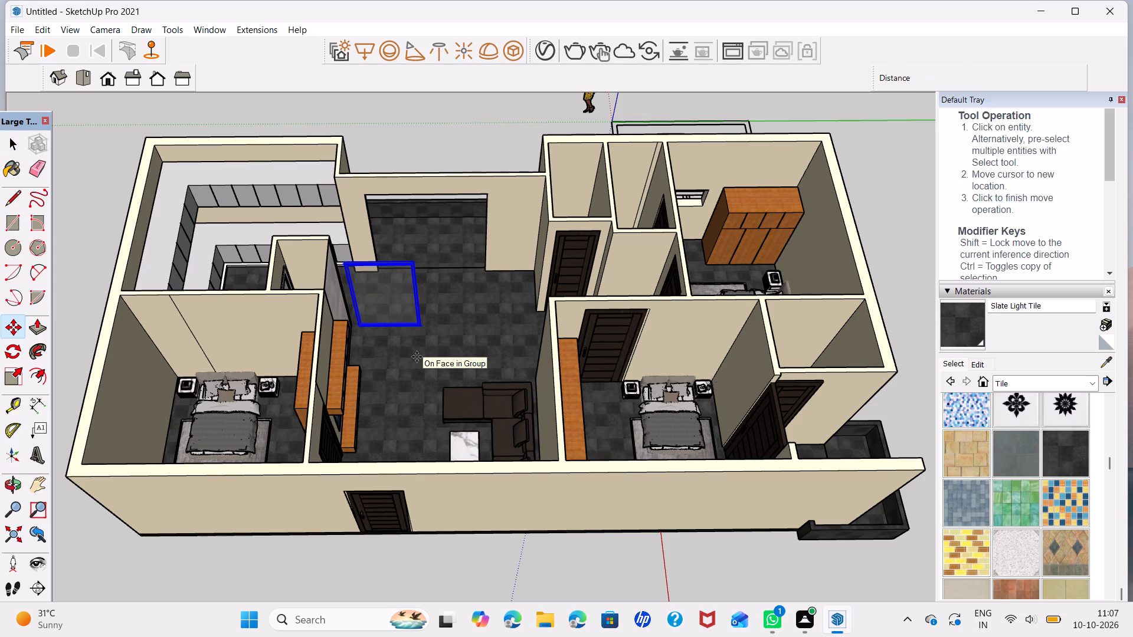
scroll(415, 307, "up", 11)
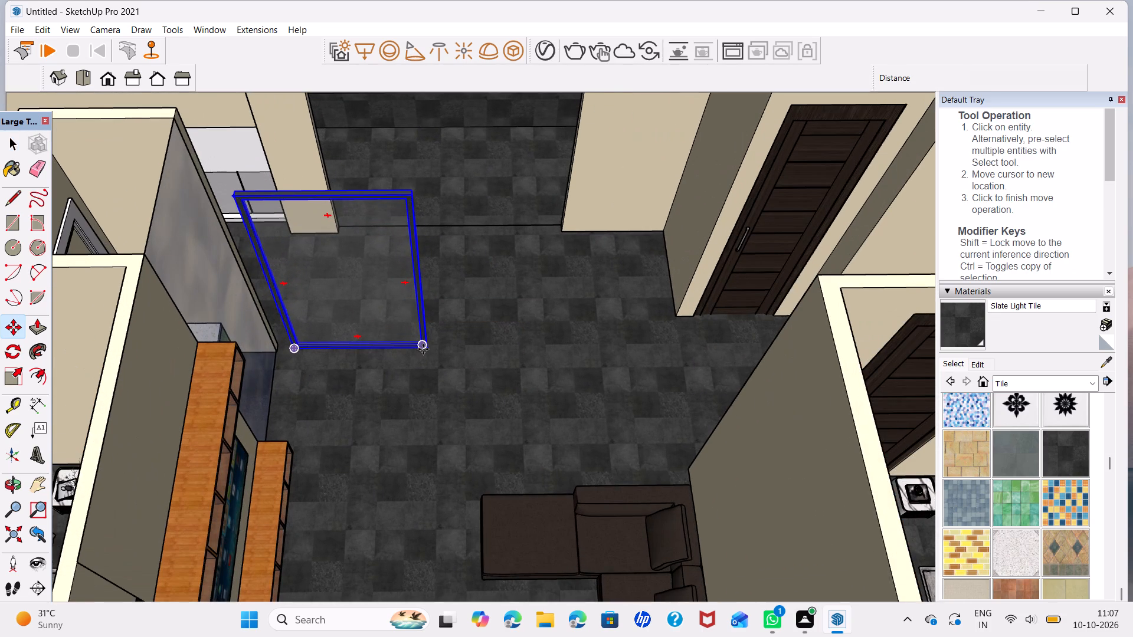
scroll(423, 349, "up", 12)
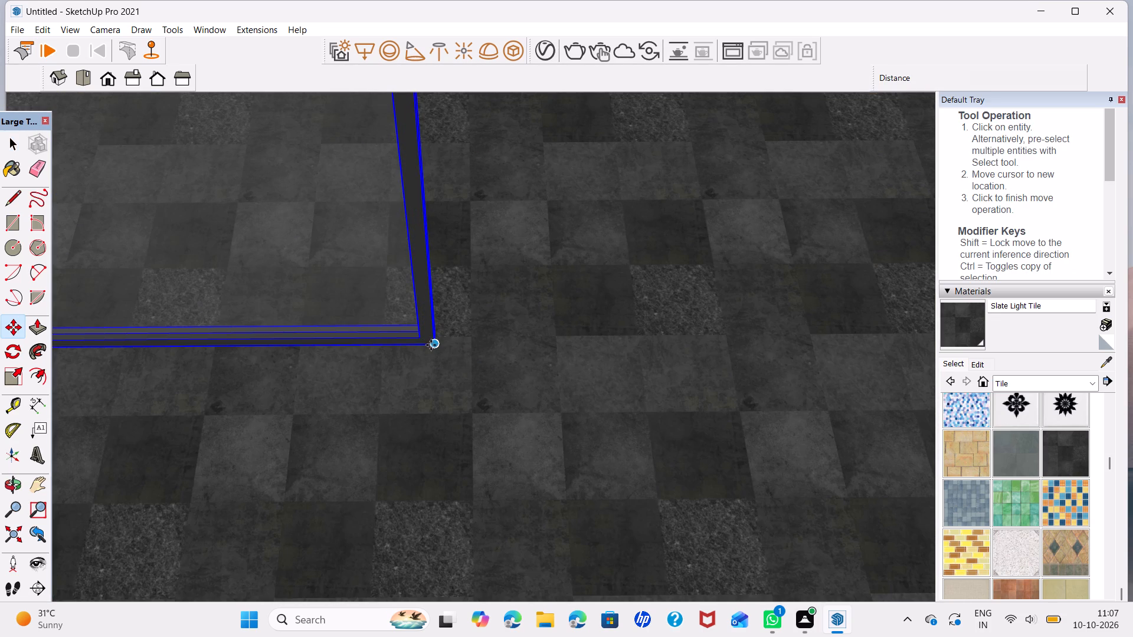
left_click(431, 345)
scroll(584, 229, "down", 7)
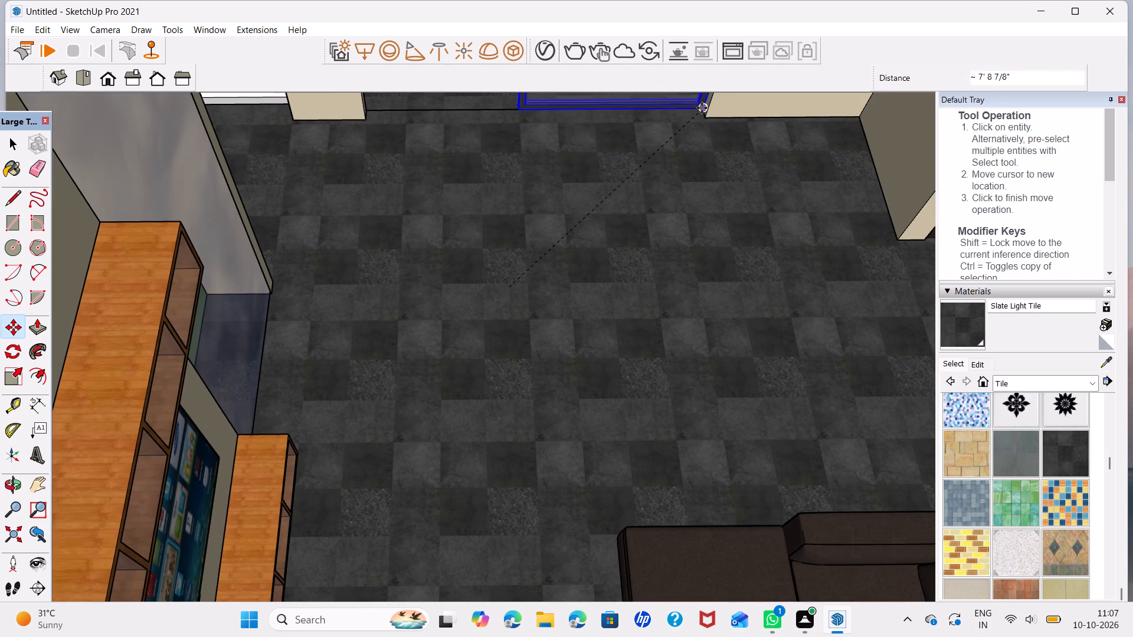
left_click(713, 120)
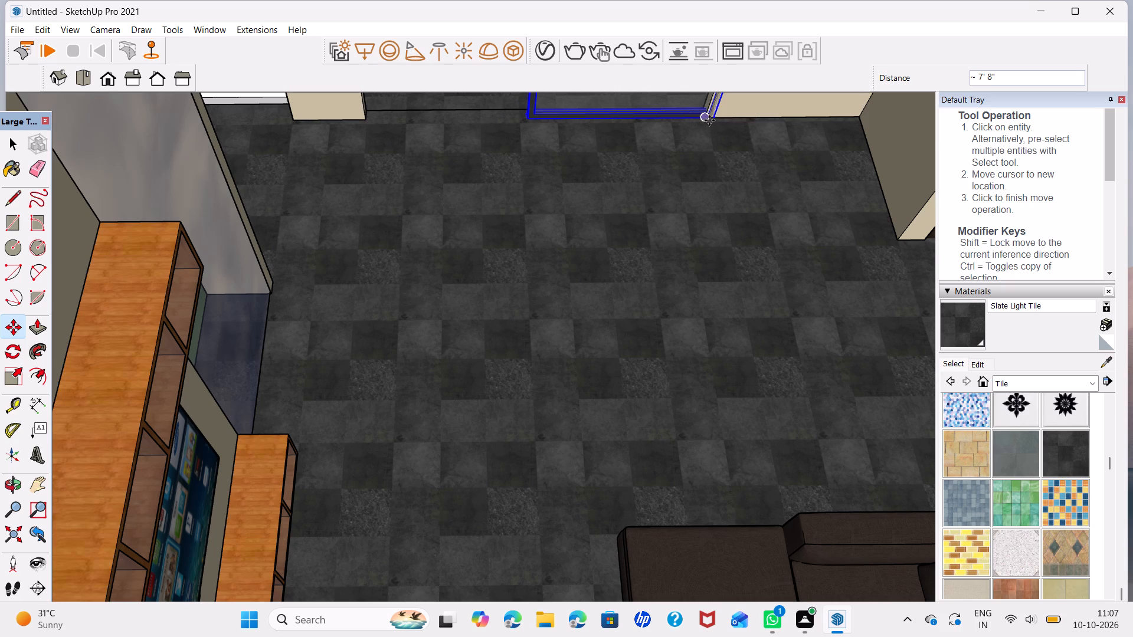
left_click(718, 122)
left_click(709, 116)
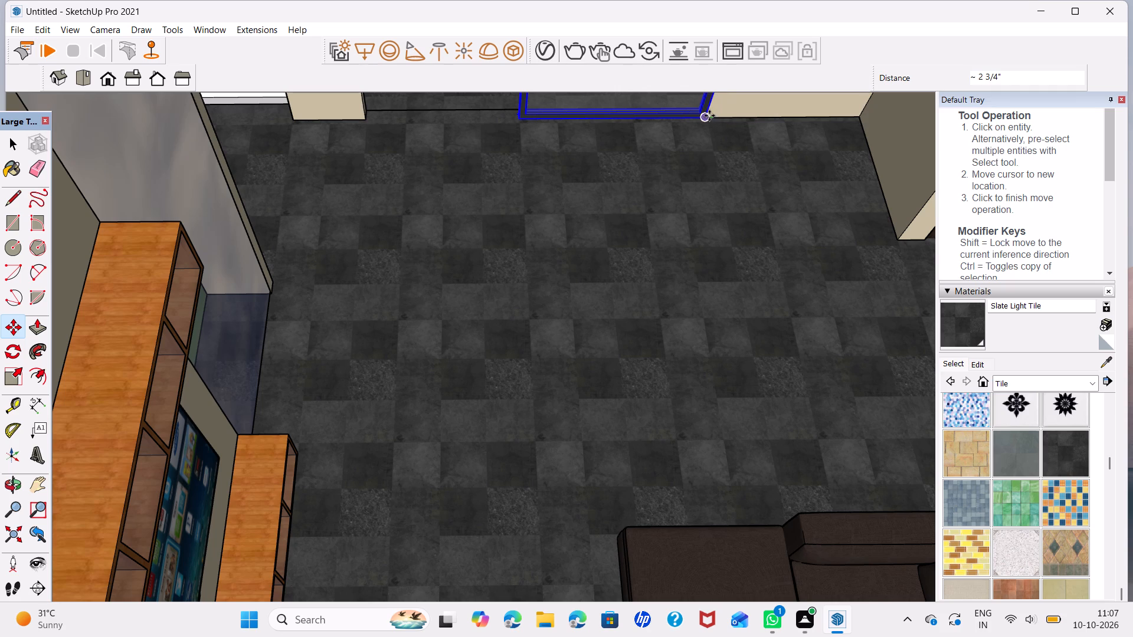
key("space")
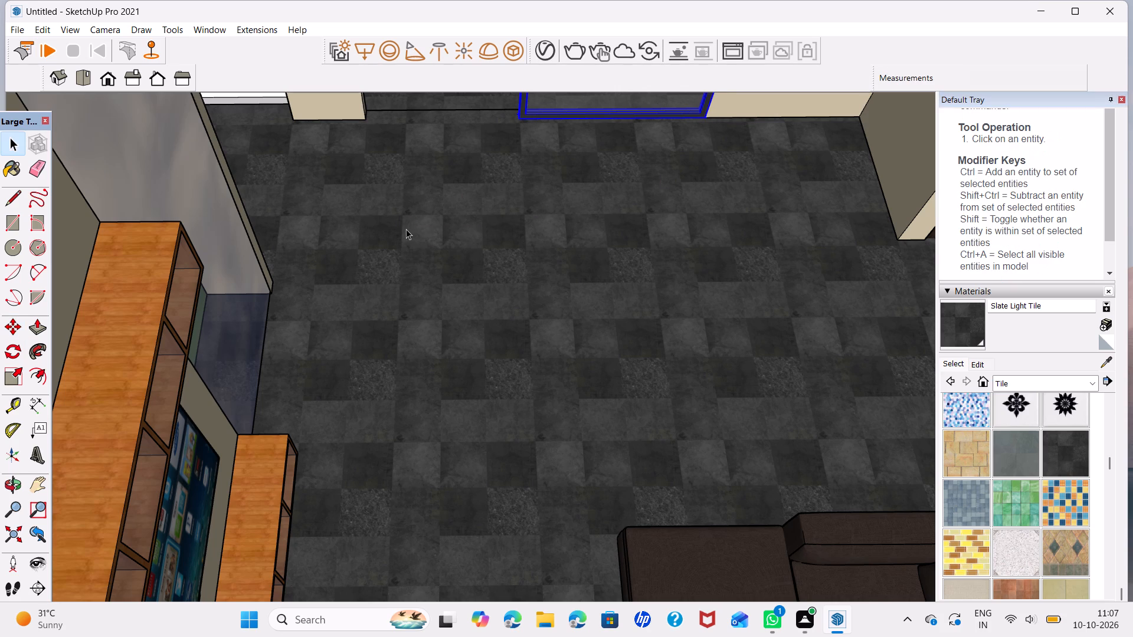
Scale the window's width from its free side so it spans about half of the wide opening.
scroll(494, 172, "down", 11)
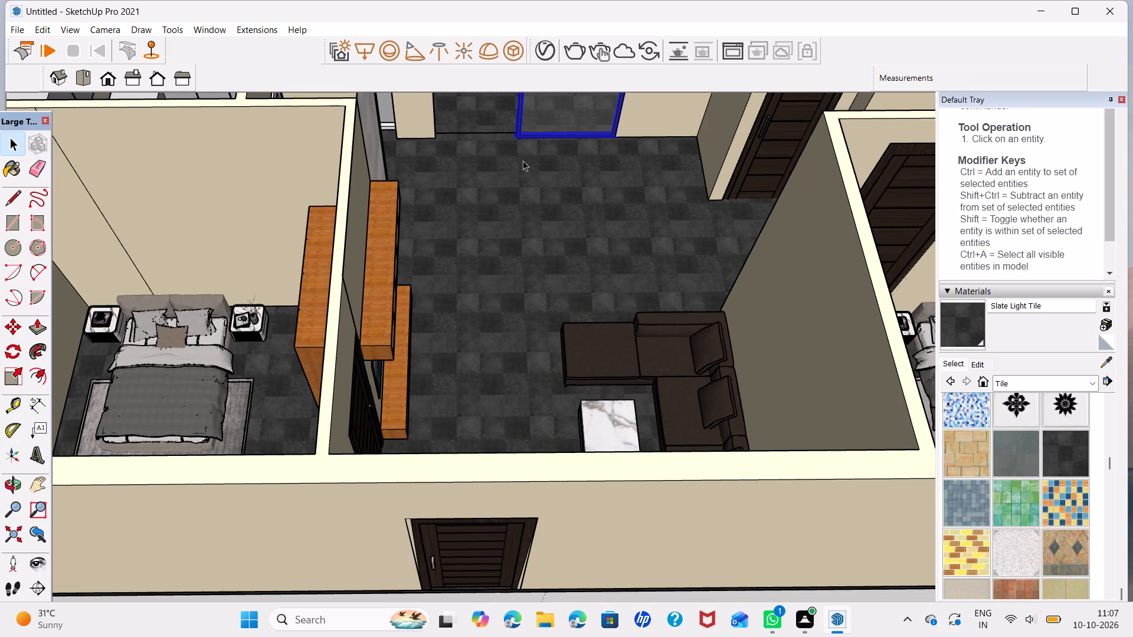
middle_click_drag(523, 160, 531, 321, "shift")
scroll(552, 237, "up", 6)
middle_click_drag(567, 239, 540, 320)
key("s")
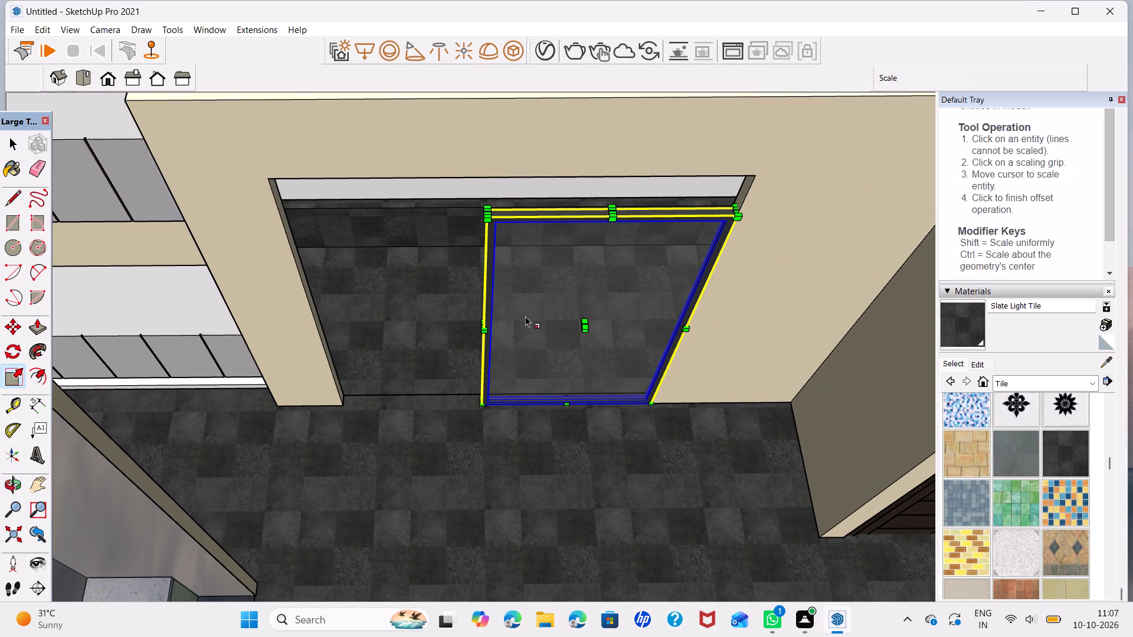
middle_click_drag(490, 323, 560, 373)
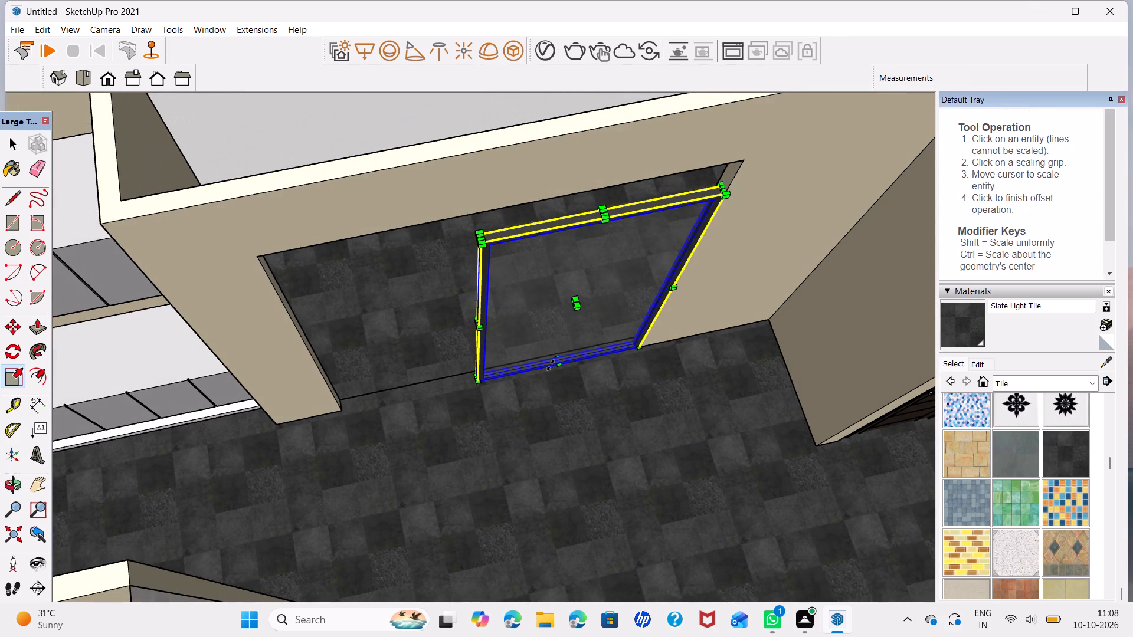
scroll(470, 330, "up", 9)
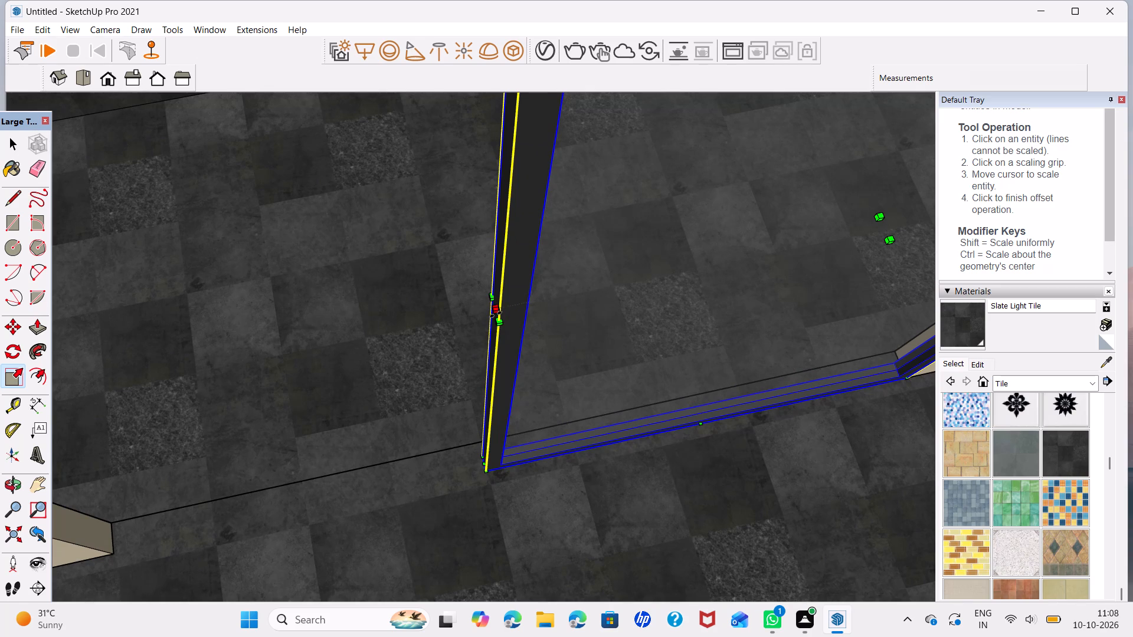
left_click(496, 314)
scroll(535, 297, "down", 8)
left_click(535, 297)
Scale the window's height from its top edge up to the top of the wide opening.
middle_click_drag(593, 239, 585, 352)
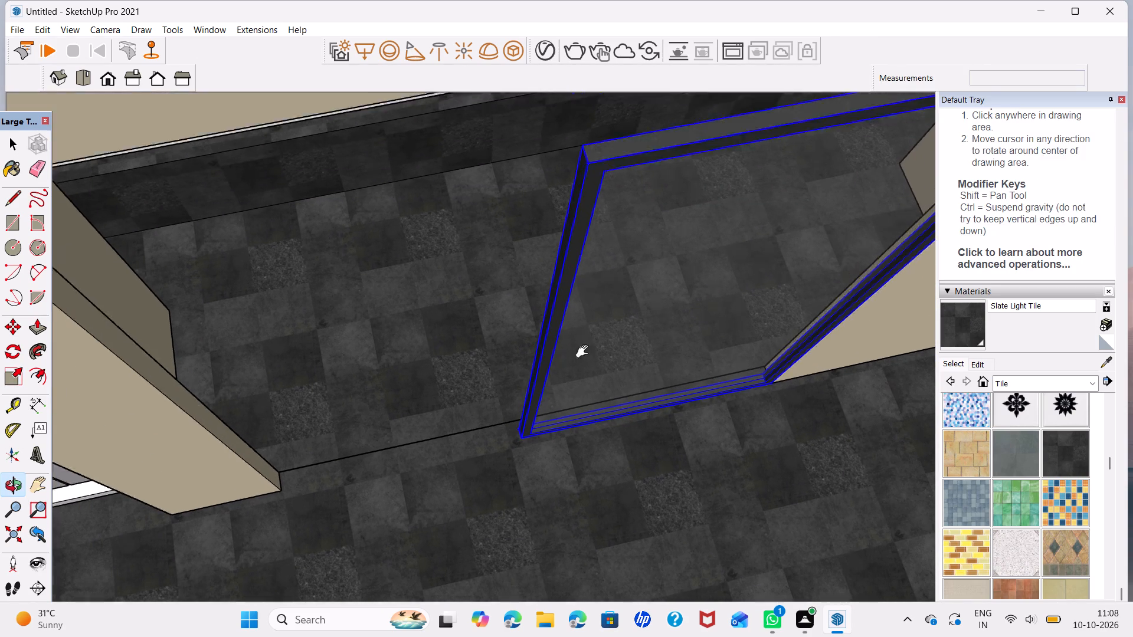
middle_click_drag(585, 352, 575, 439)
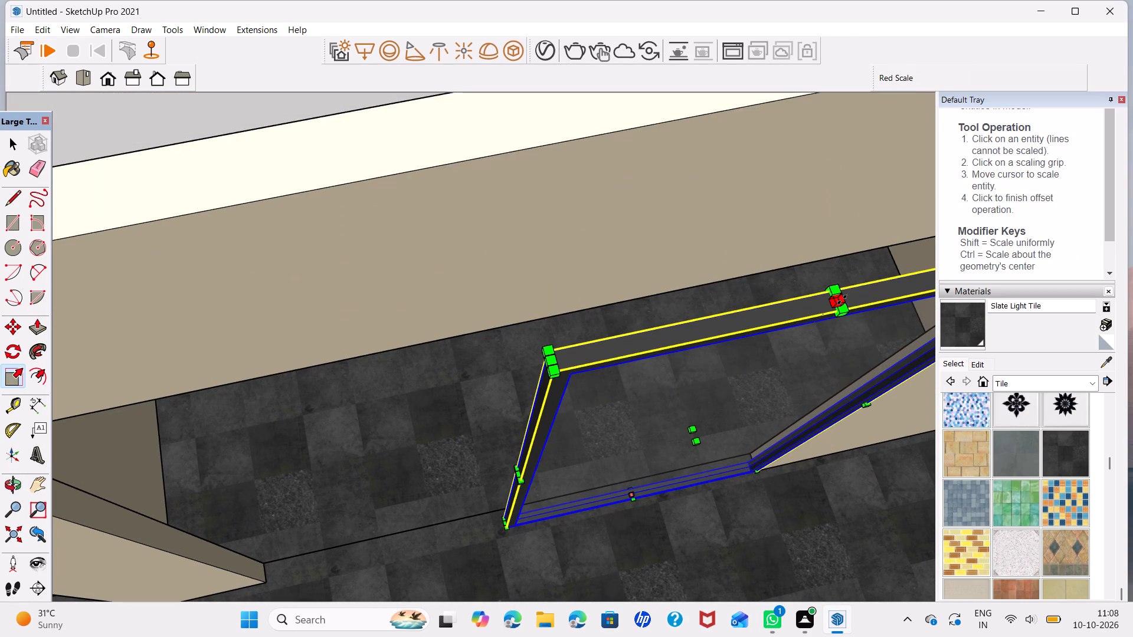
left_click(842, 300)
left_click(836, 254)
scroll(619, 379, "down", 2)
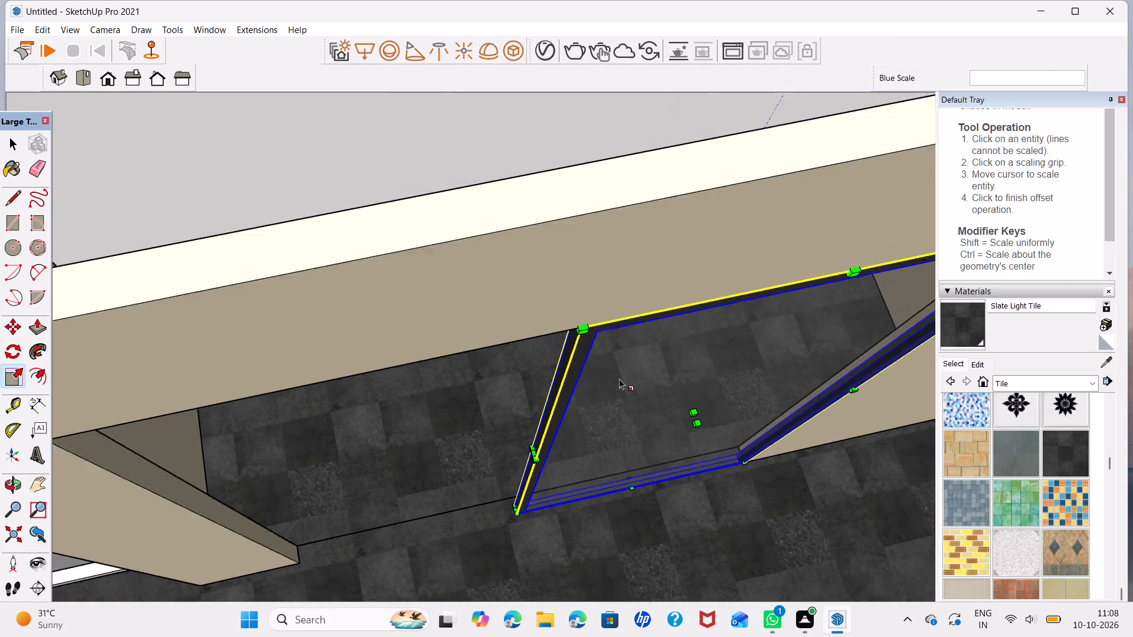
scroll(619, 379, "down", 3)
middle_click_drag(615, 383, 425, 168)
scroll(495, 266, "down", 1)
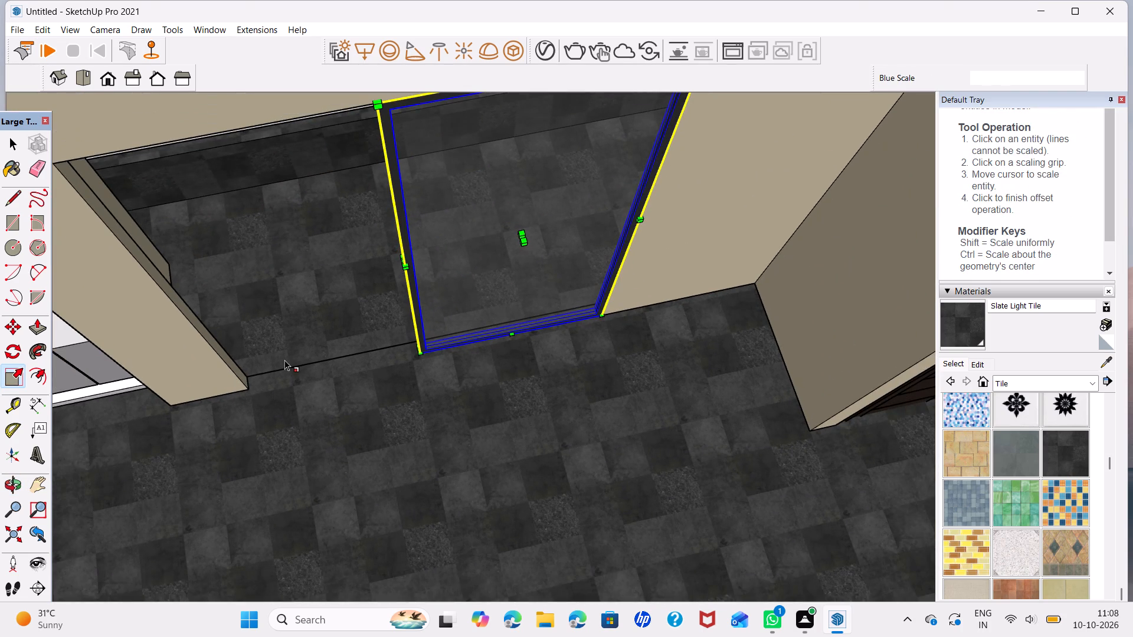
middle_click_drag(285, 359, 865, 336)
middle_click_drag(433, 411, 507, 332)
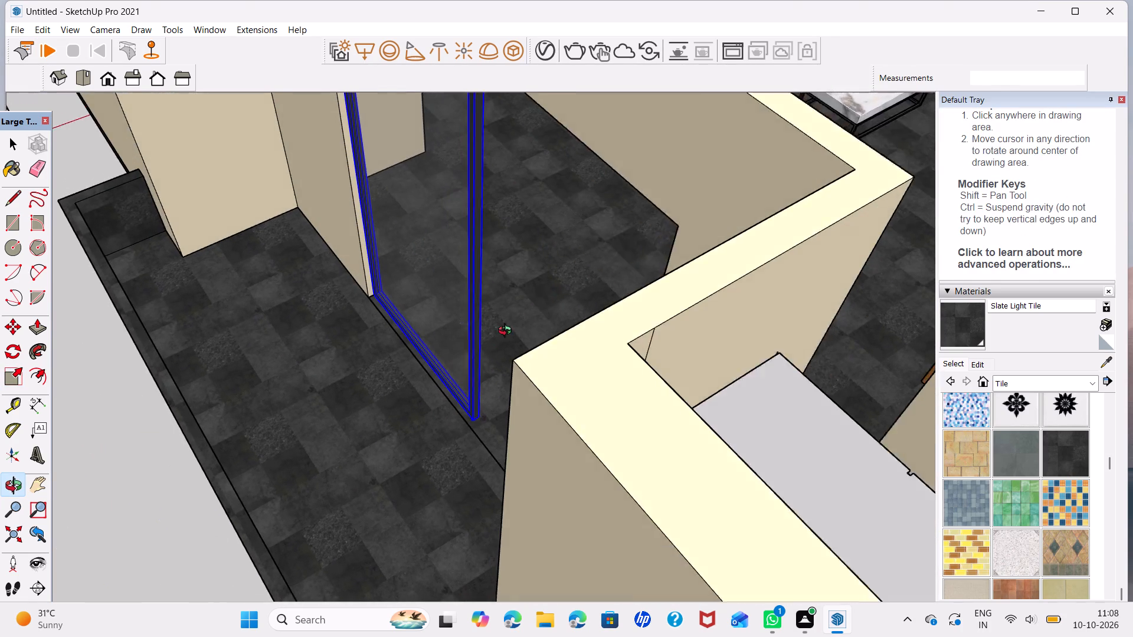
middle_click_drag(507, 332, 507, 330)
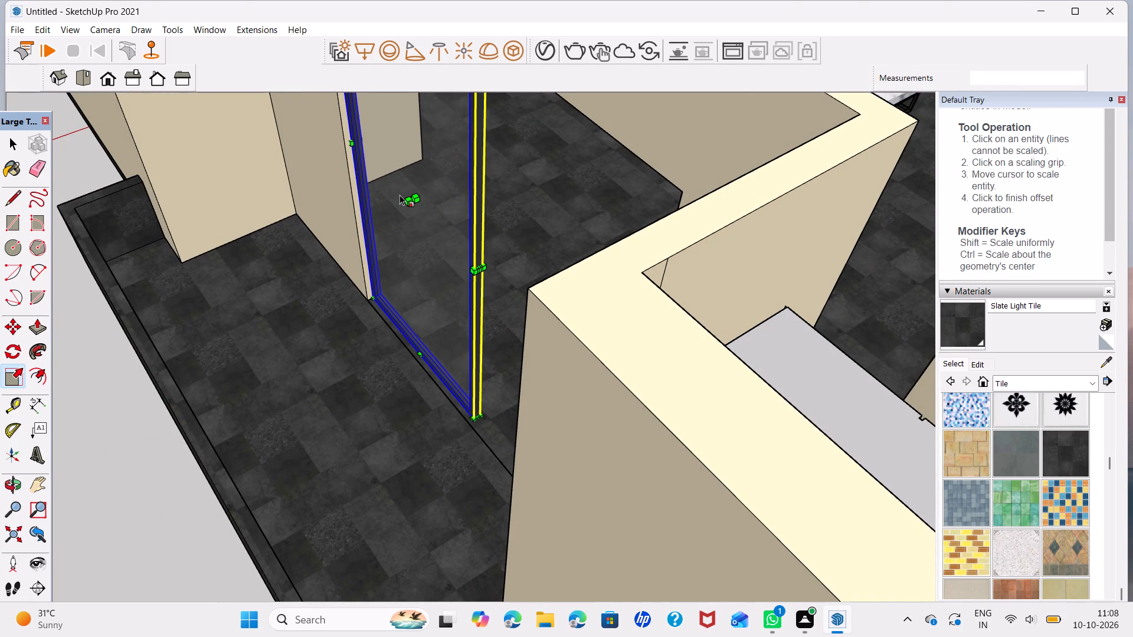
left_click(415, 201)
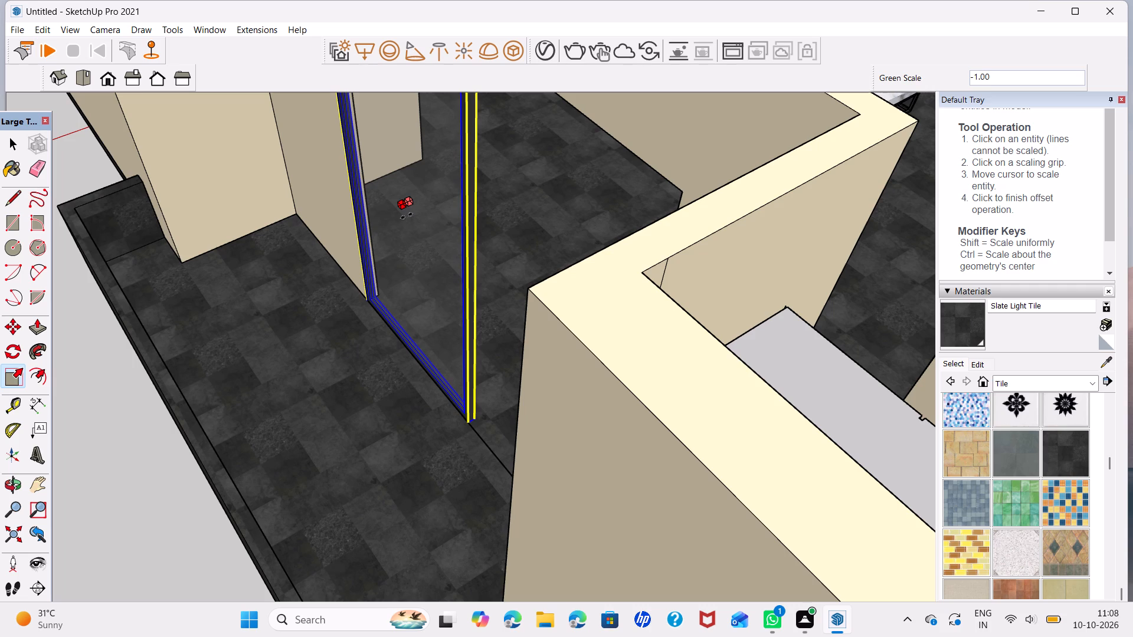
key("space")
Scale the window's depth by about 2.03 so its frame reaches the outer face of the wall.
scroll(387, 188, "down", 4)
middle_click_drag(382, 245, 473, 251)
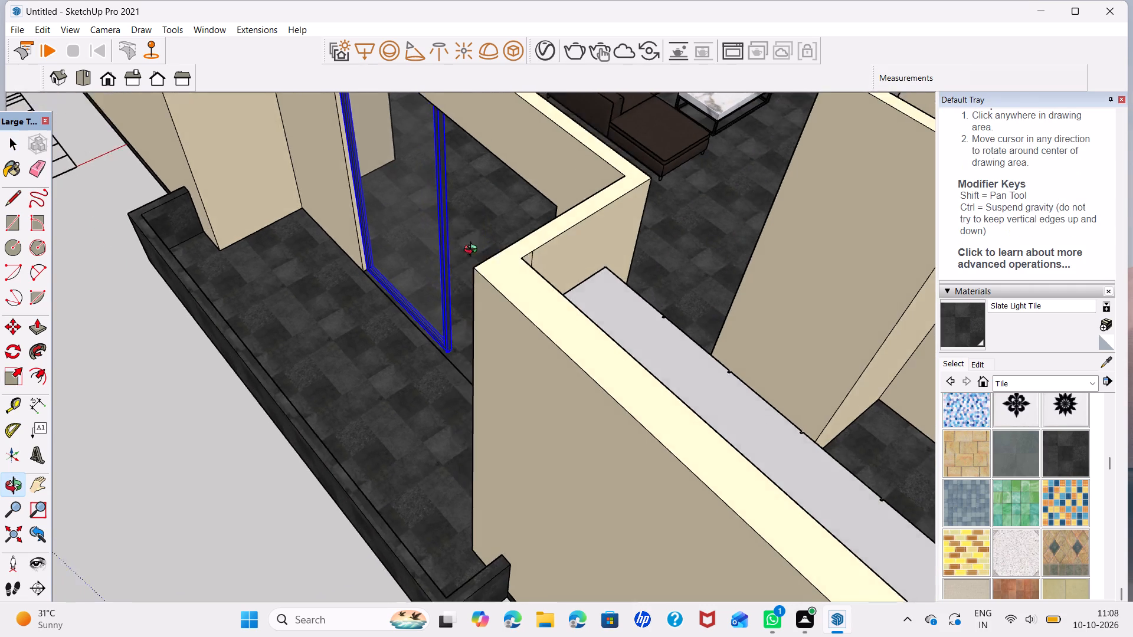
middle_click_drag(473, 251, 558, 180)
middle_click_drag(375, 255, 446, 473, "shift")
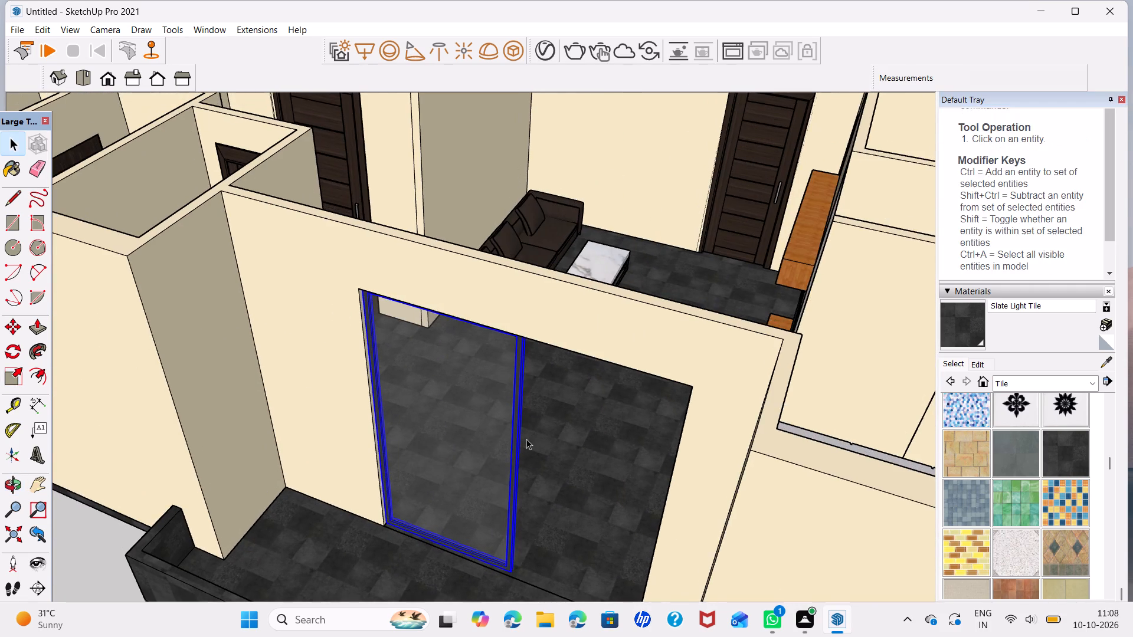
middle_click_drag(526, 439, 600, 313)
scroll(510, 341, "up", 2)
left_click(520, 356)
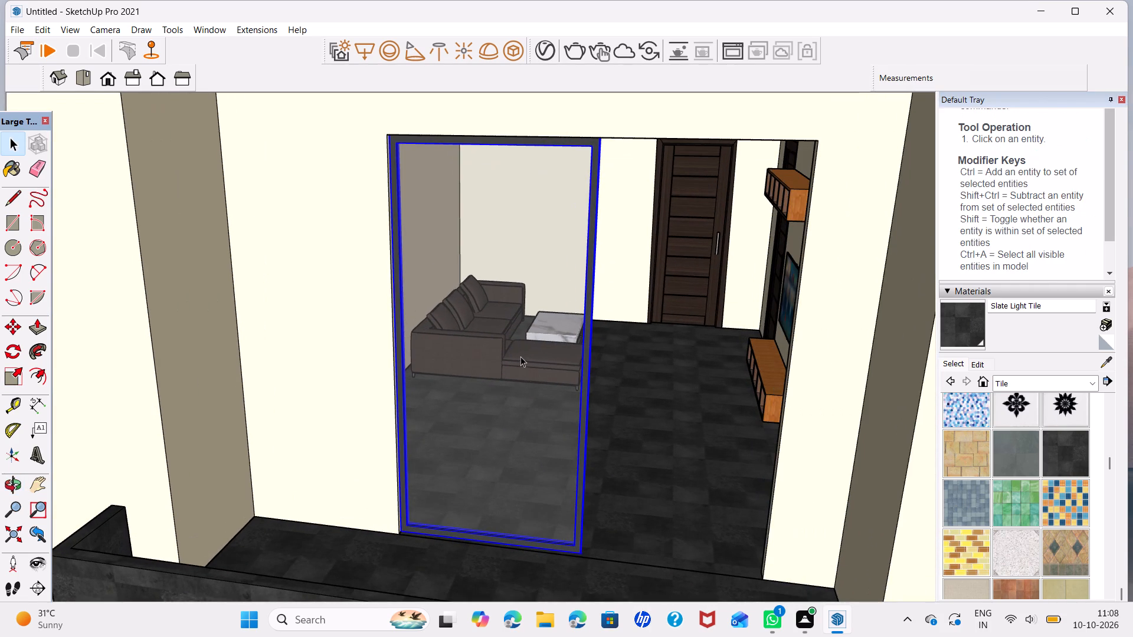
key("s")
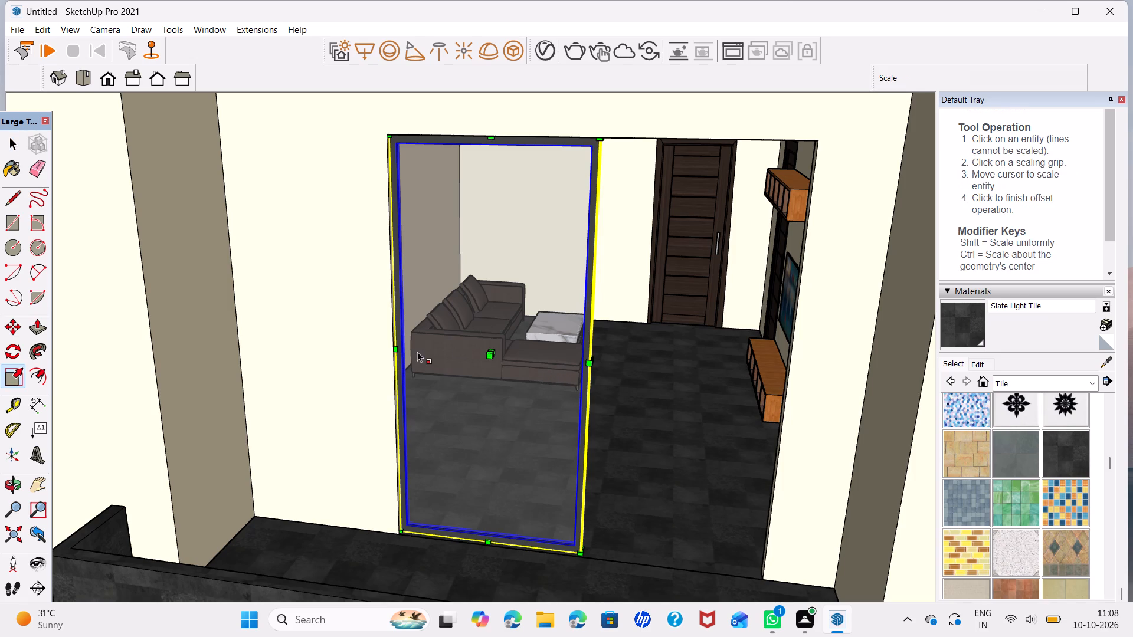
left_click(395, 354)
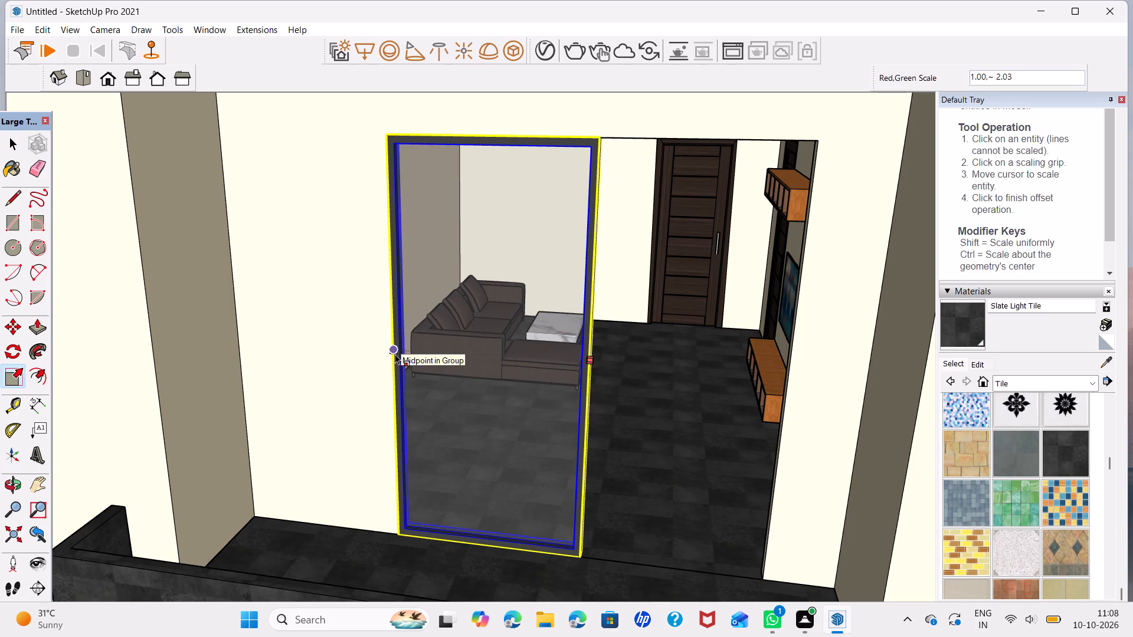
left_click(391, 352)
key("space")
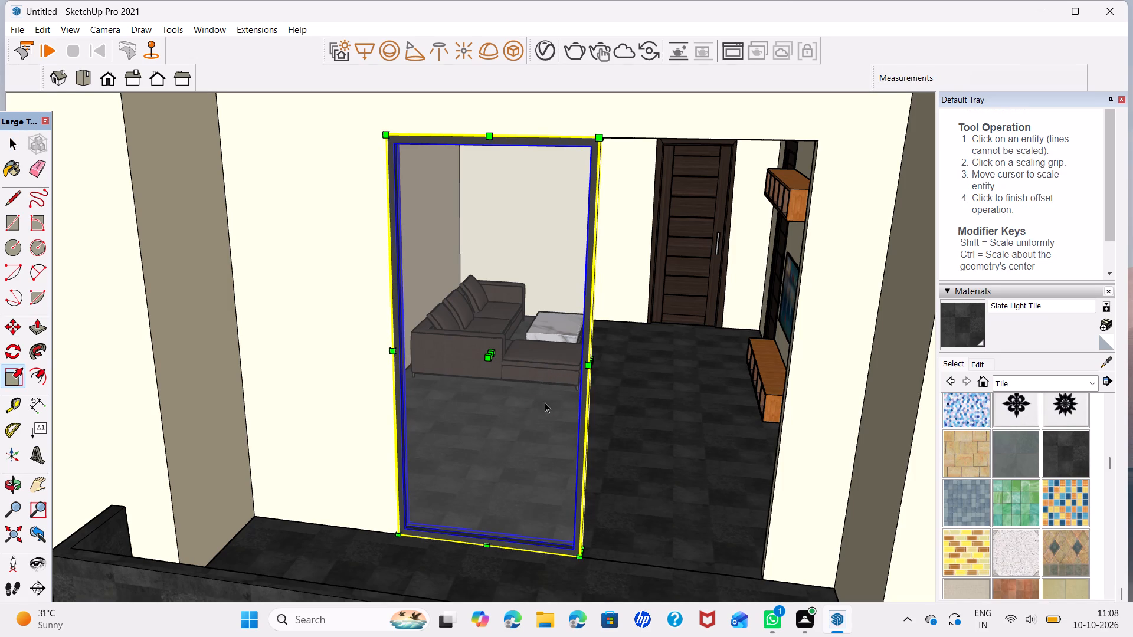
Copy the window about 4' 3 5/8" along the opening so the copy's lower outer corner meets the opposite jamb.
scroll(558, 401, "down", 3)
middle_click_drag(596, 383, 405, 277, "shift")
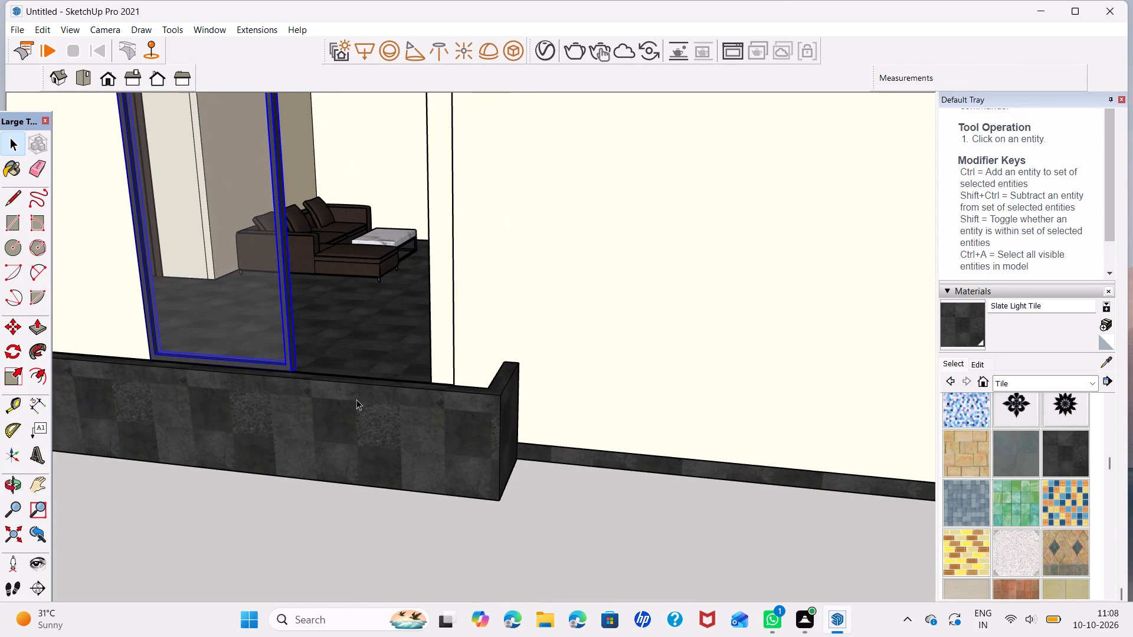
scroll(296, 369, "up", 13)
middle_click_drag(263, 372, 368, 497)
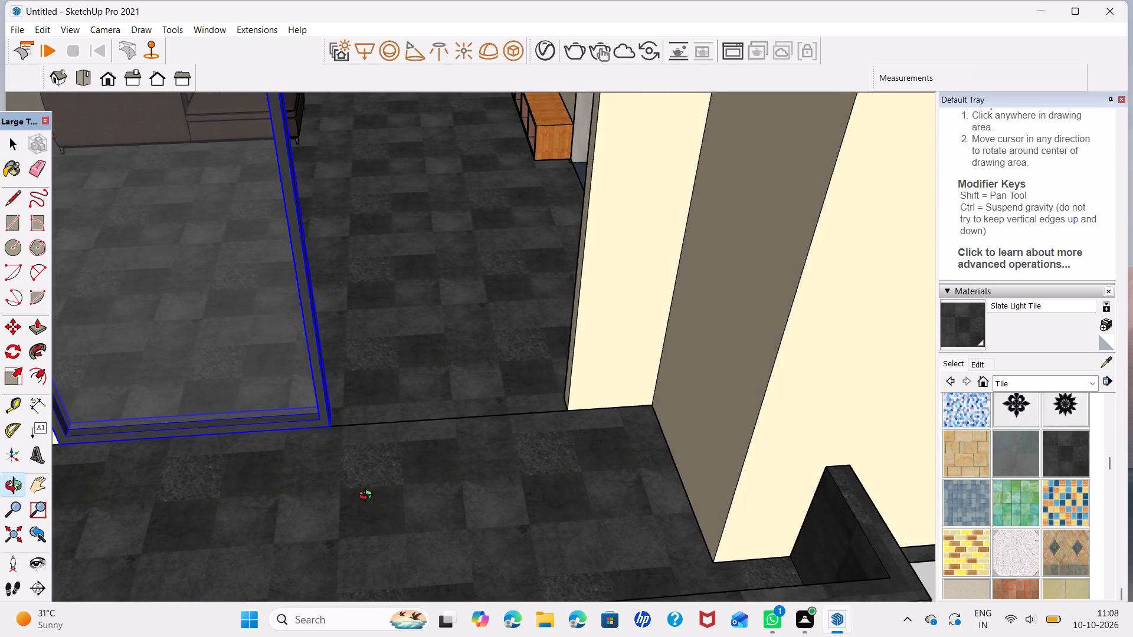
middle_click_drag(368, 497, 366, 495)
scroll(263, 426, "up", 1)
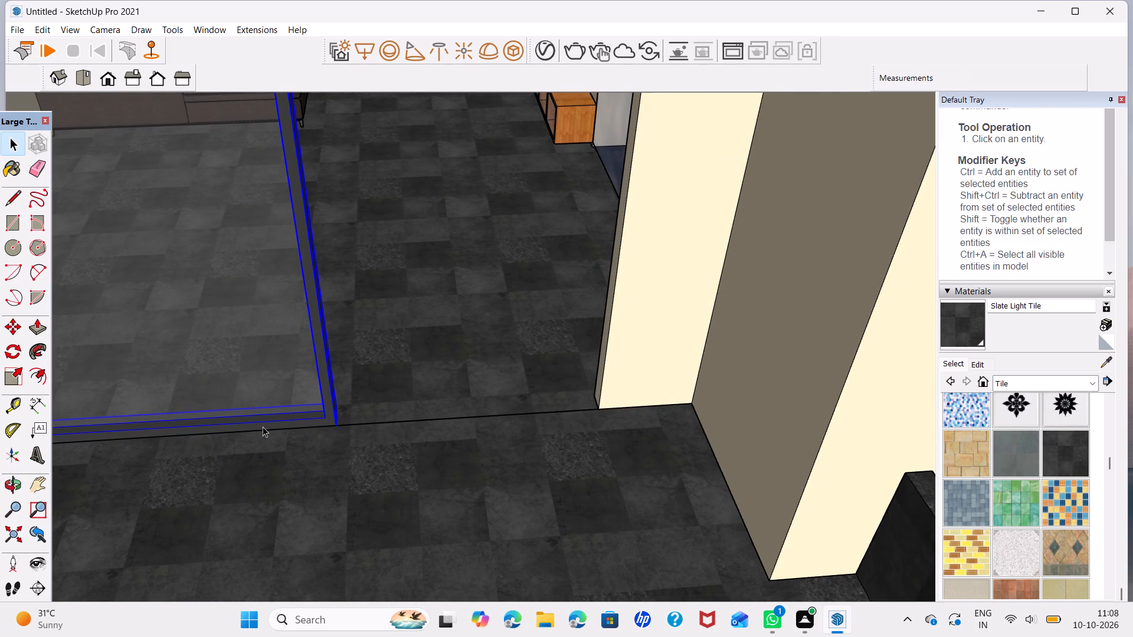
key("m")
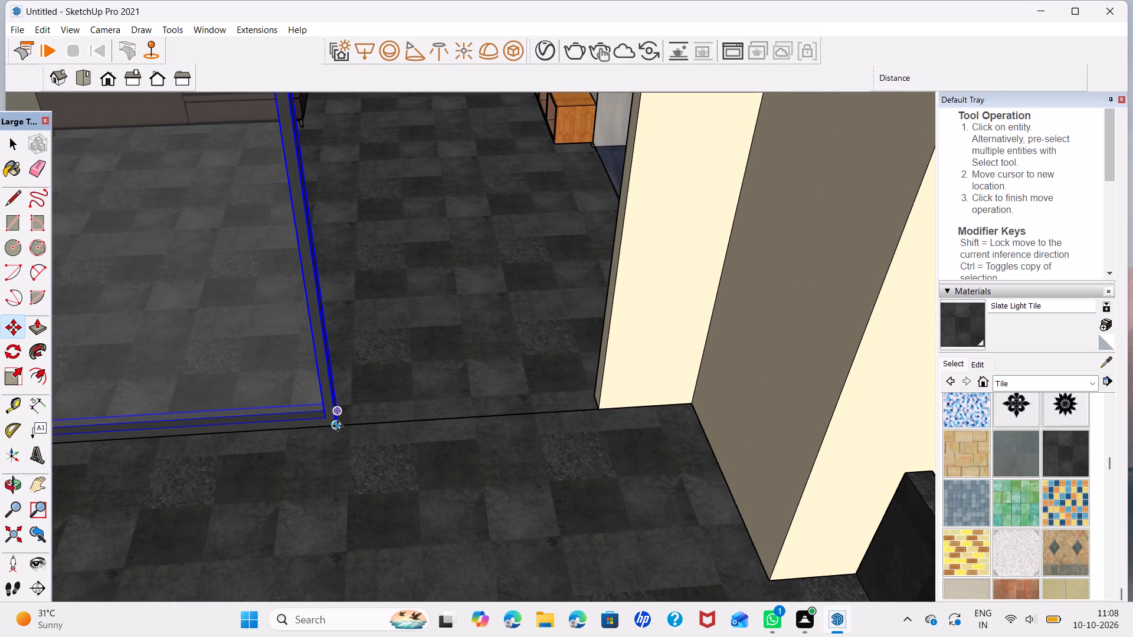
left_click(337, 425)
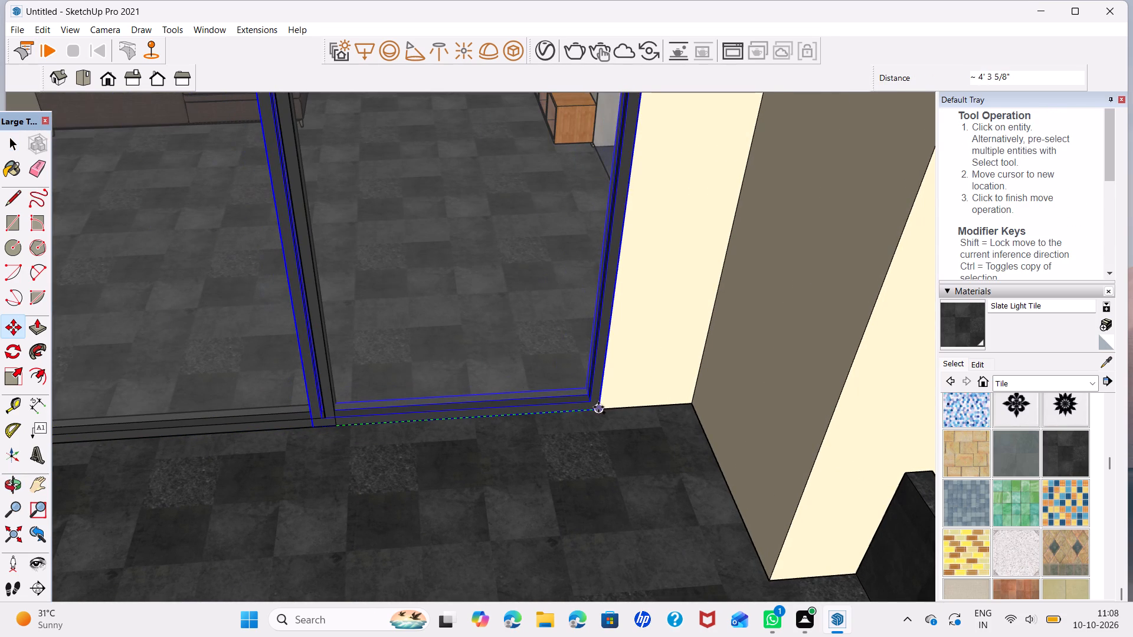
left_click(600, 407)
key("space")
Scale the copied window's width by about 0.95 from its inner side, reducing its overlap with the first window.
scroll(362, 388, "down", 6)
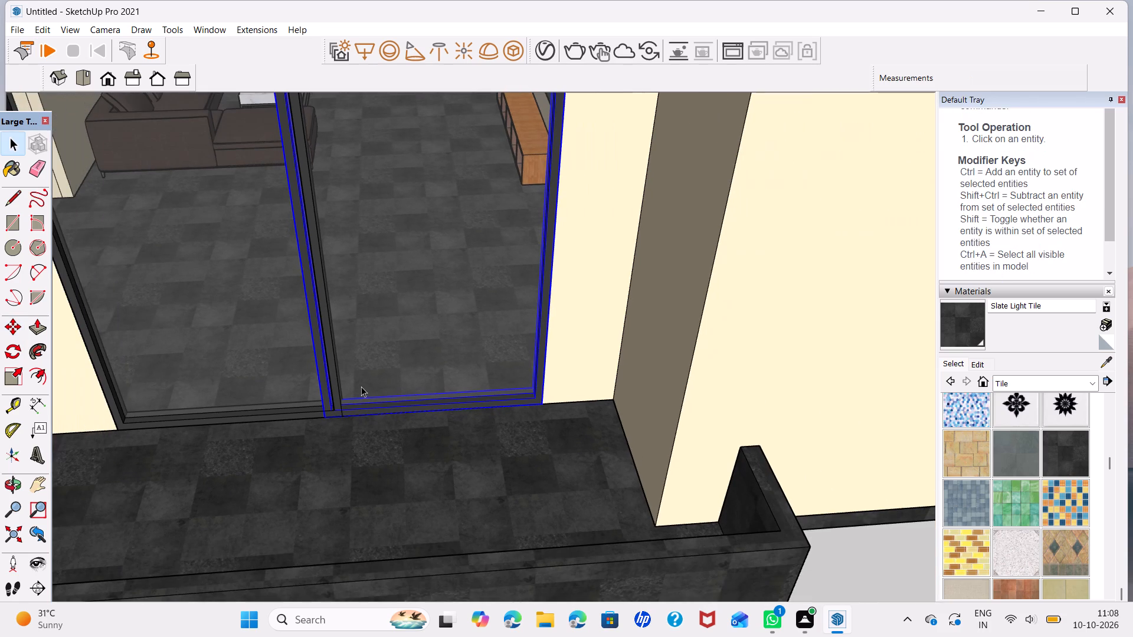
middle_click_drag(342, 360, 376, 515)
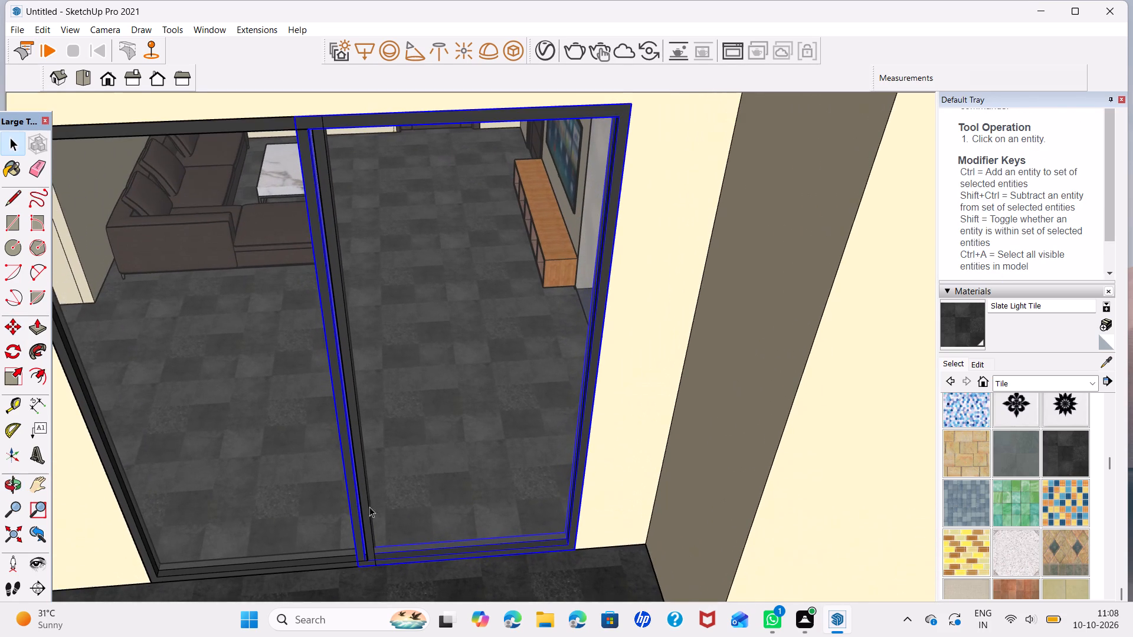
scroll(360, 471, "up", 4)
key("s")
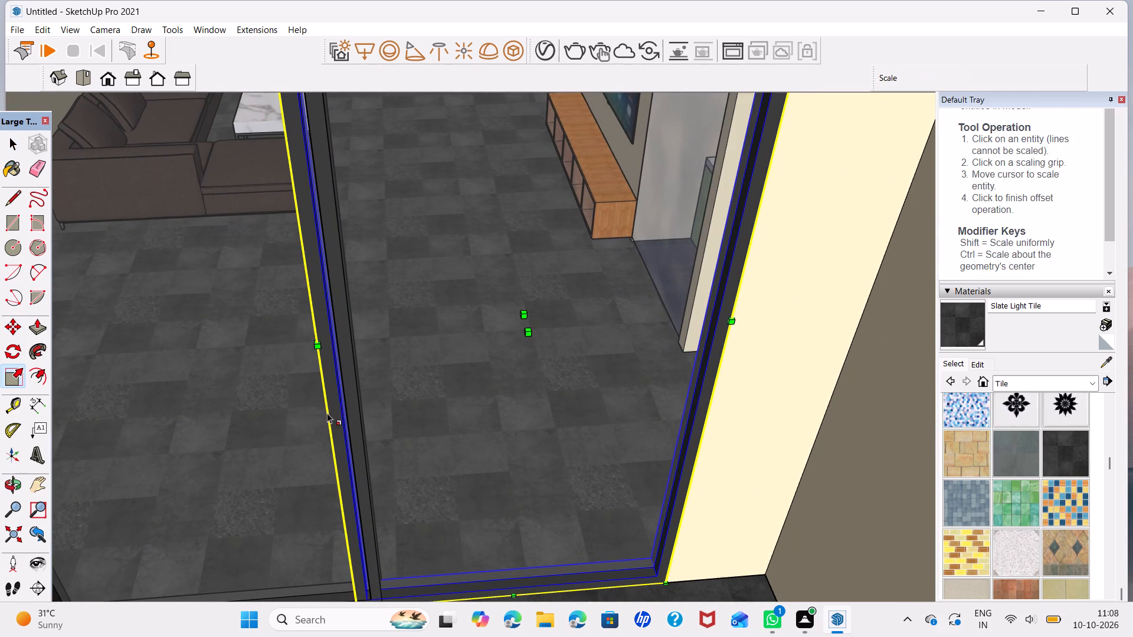
middle_click_drag(327, 365, 415, 423)
scroll(394, 410, "up", 1)
left_click(442, 461)
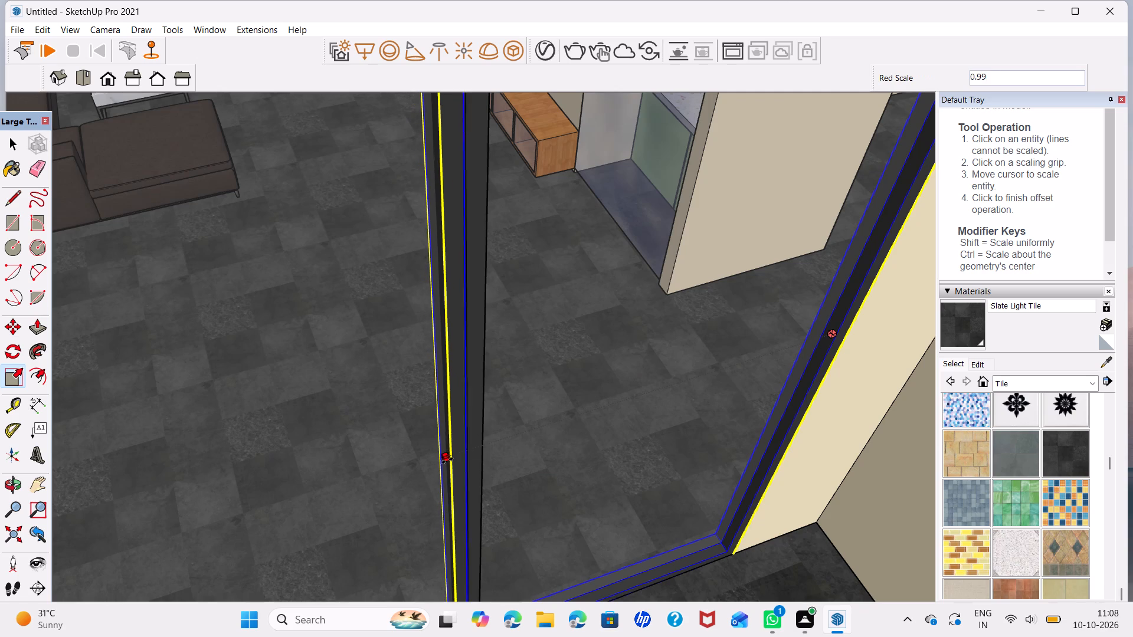
left_click(459, 467)
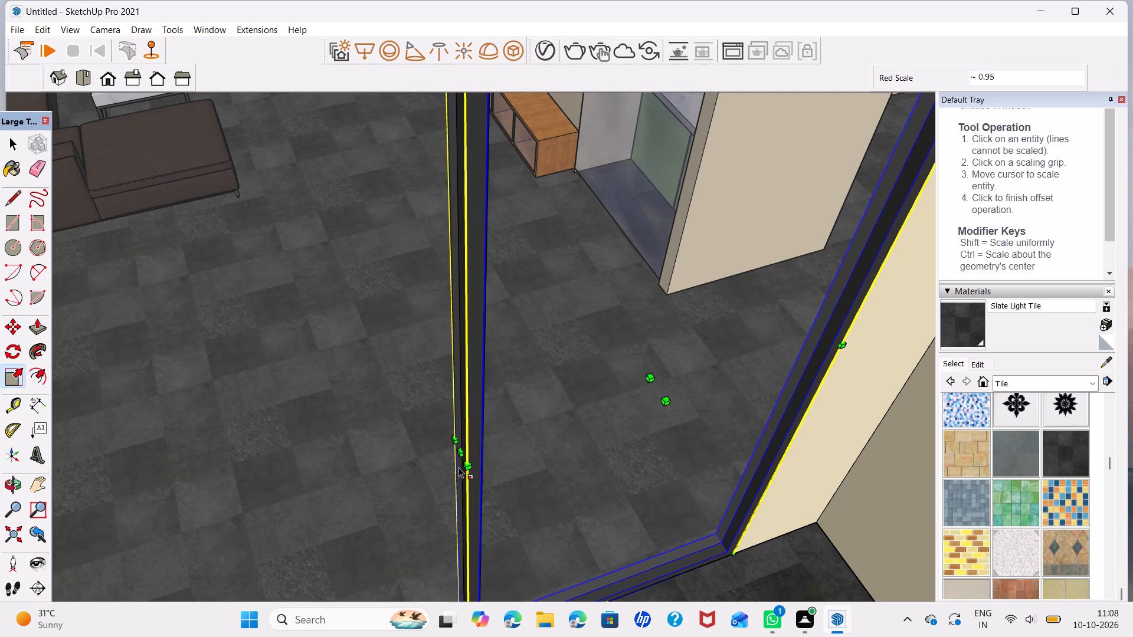
scroll(505, 469, "down", 2)
middle_click_drag(509, 469, 407, 484)
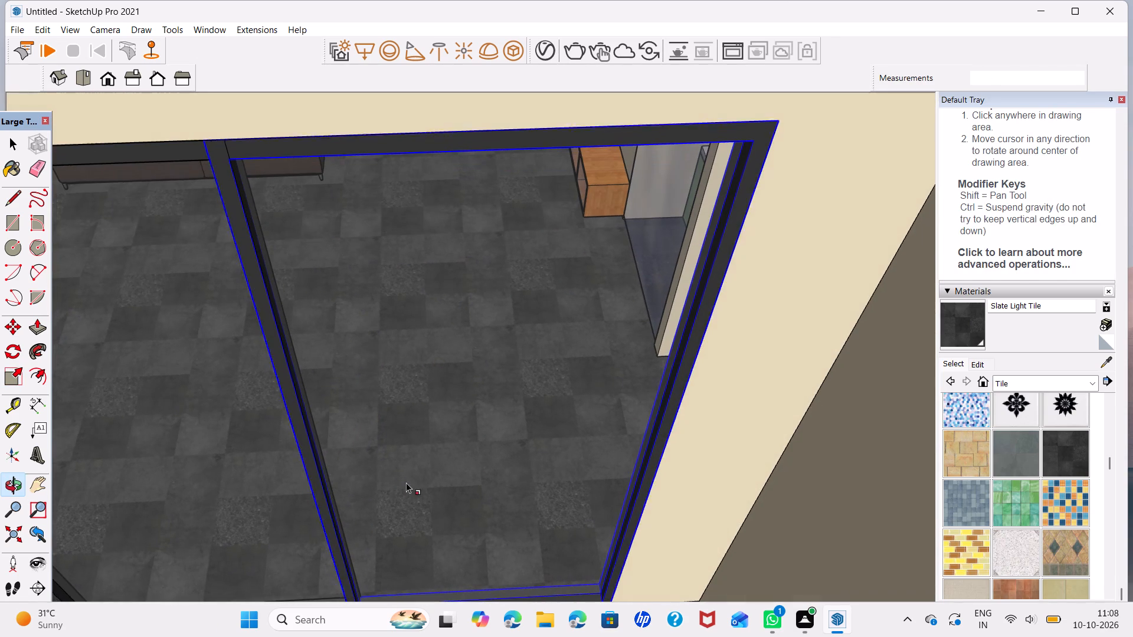
key("space")
Scale the first window's width by about 0.97 from its inner side so it meets the copied window's frame.
left_click(253, 511)
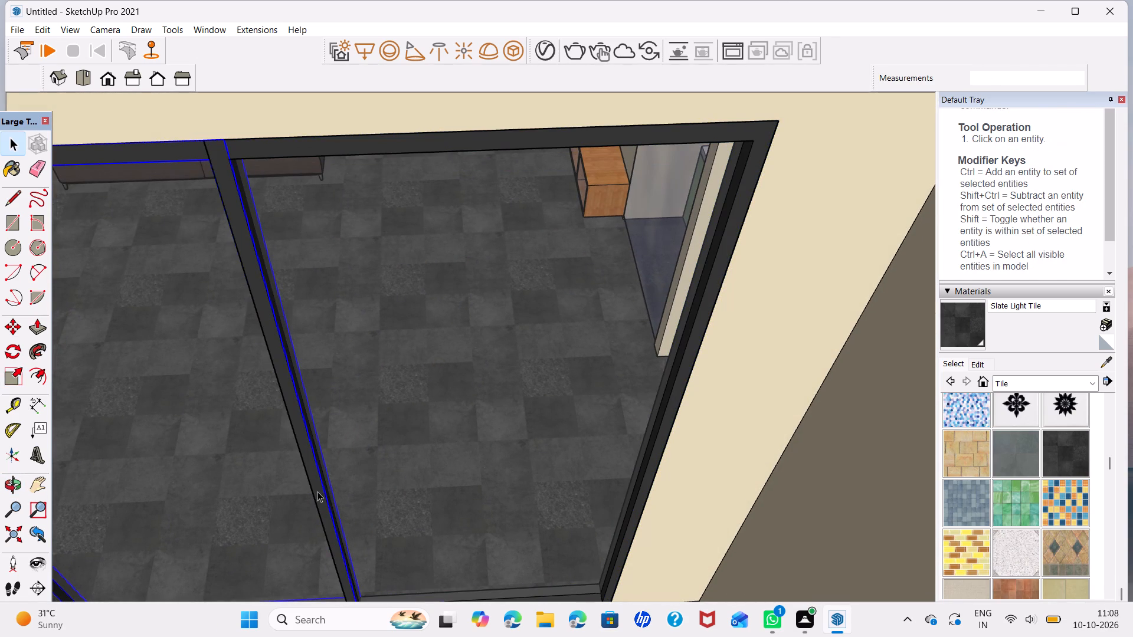
key("s")
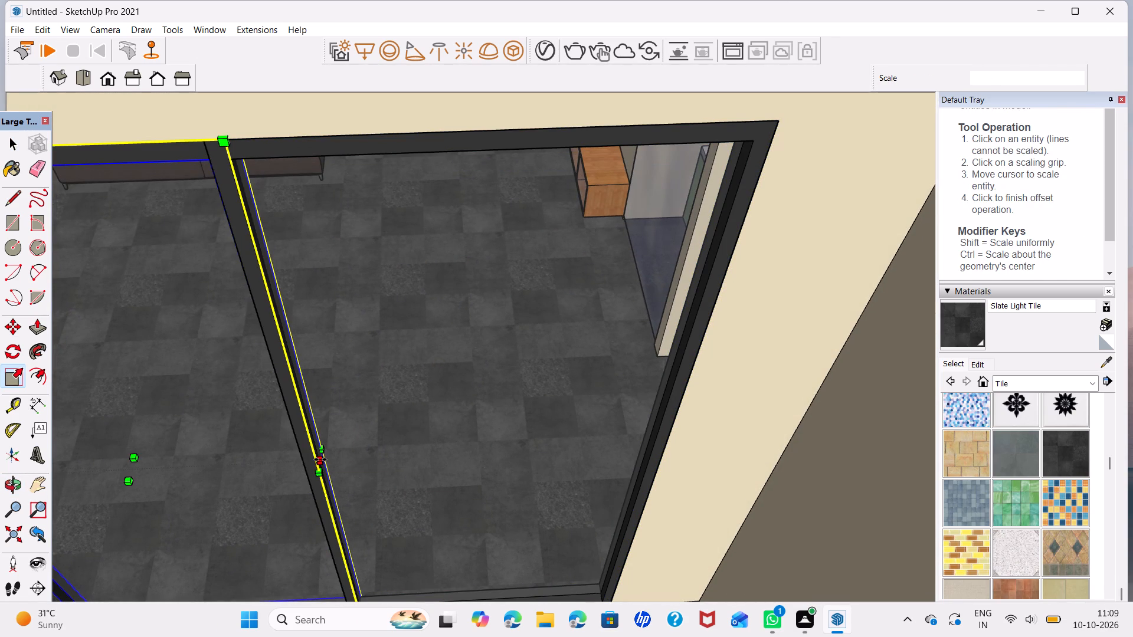
left_click(320, 458)
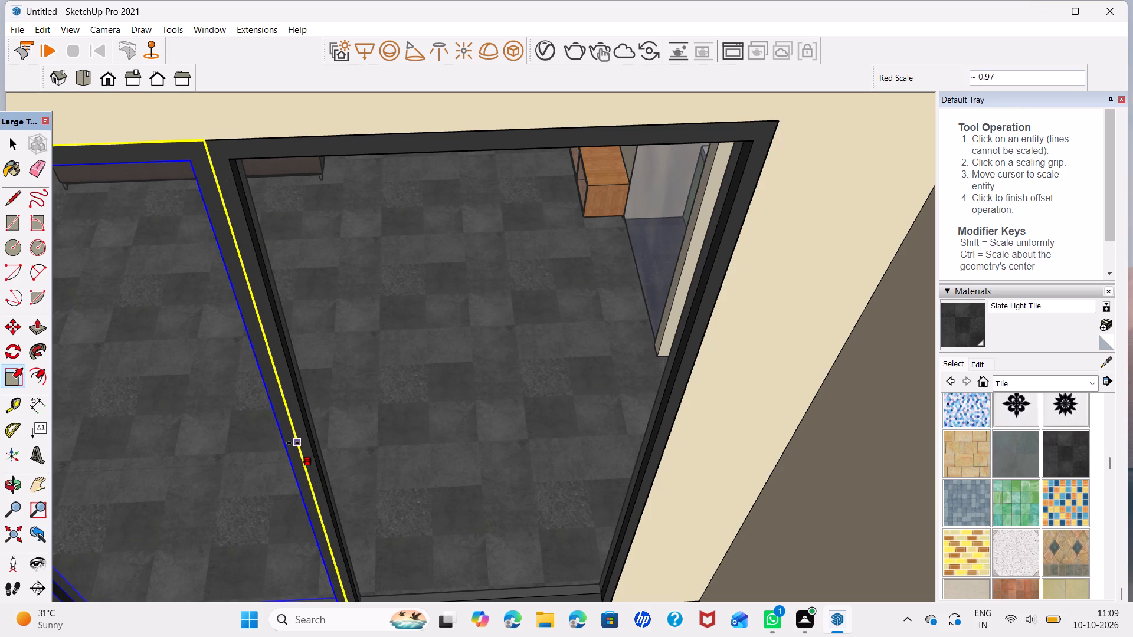
left_click(293, 443)
key("space")
Examine the two-panel glass window in the living area opening and the furnished house from all around and above.
scroll(424, 451, "down", 9)
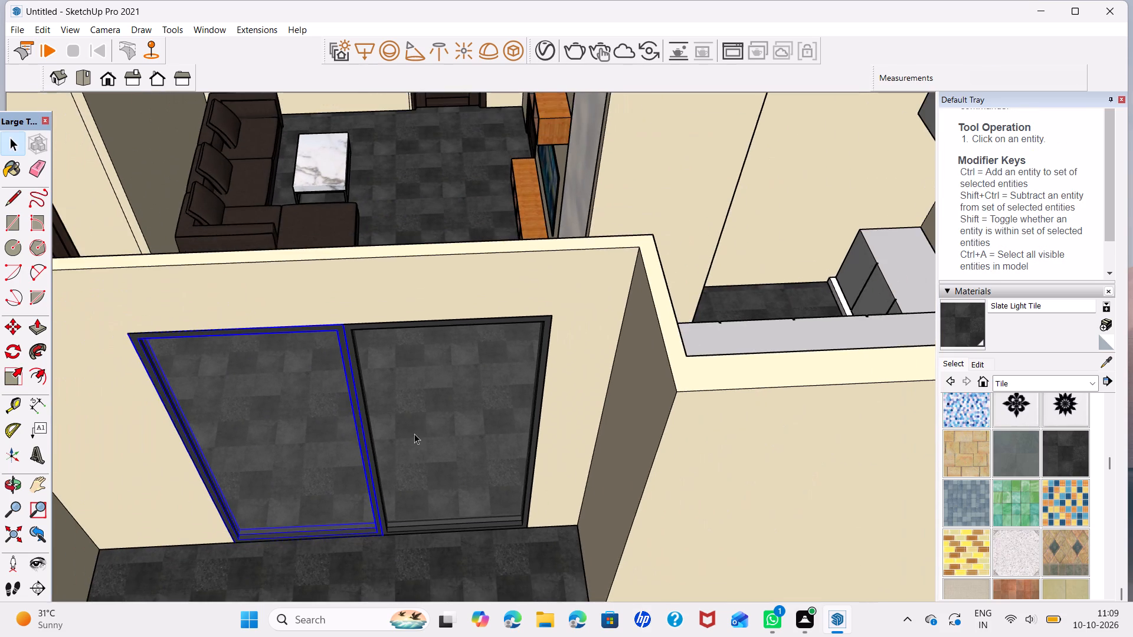
middle_click_drag(414, 434, 377, 397)
key("space")
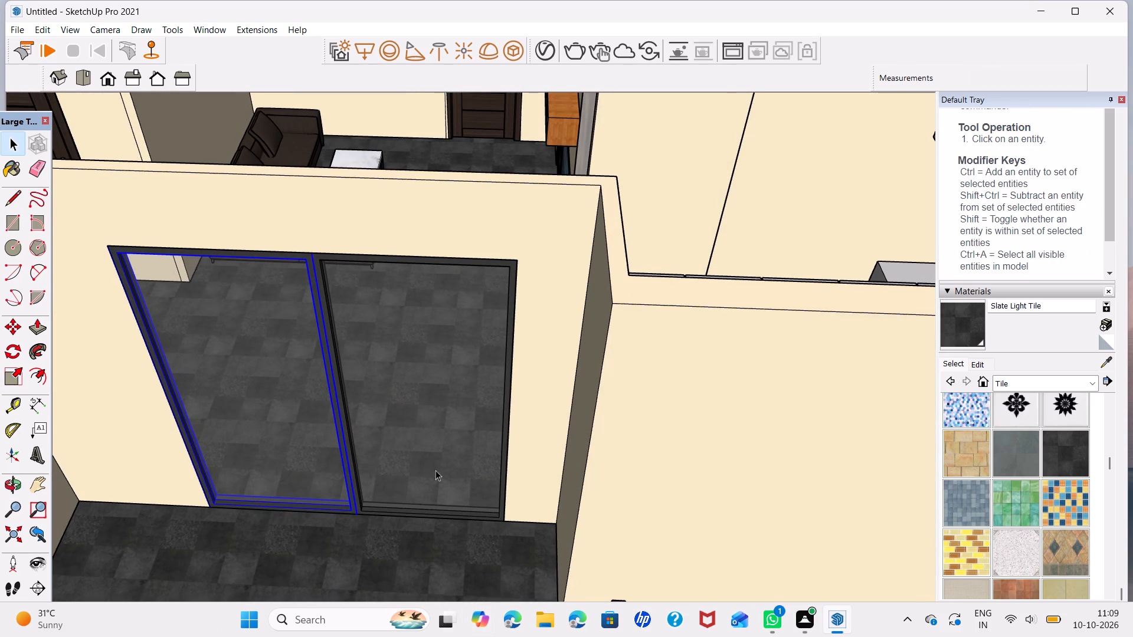
scroll(433, 457, "down", 3)
left_click(440, 540)
scroll(433, 526, "down", 3)
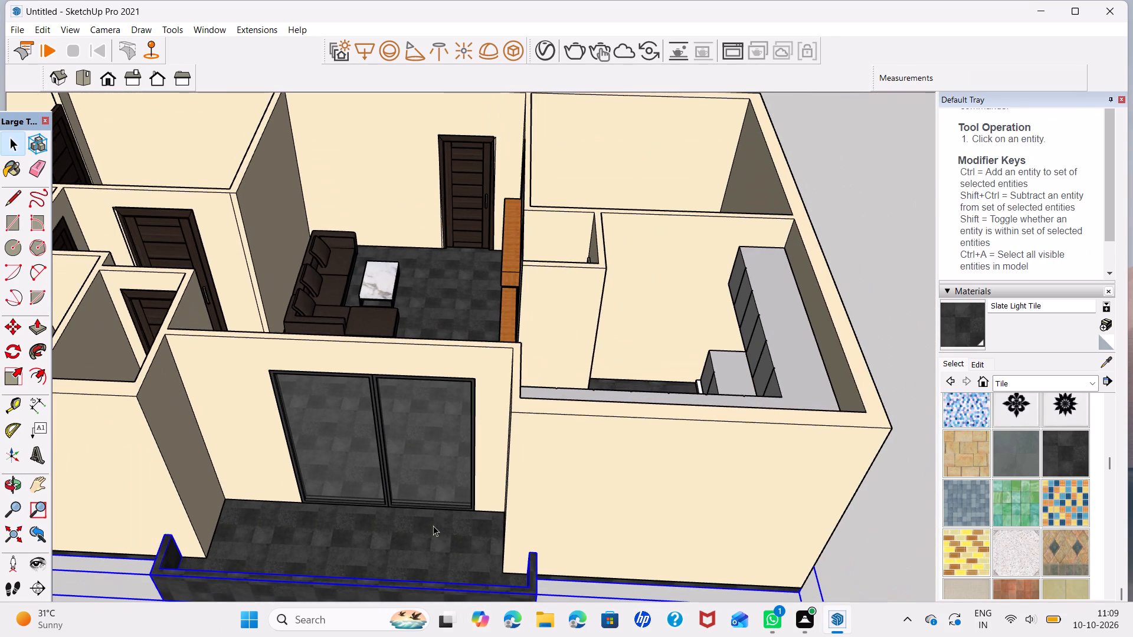
key("space")
left_click(899, 346)
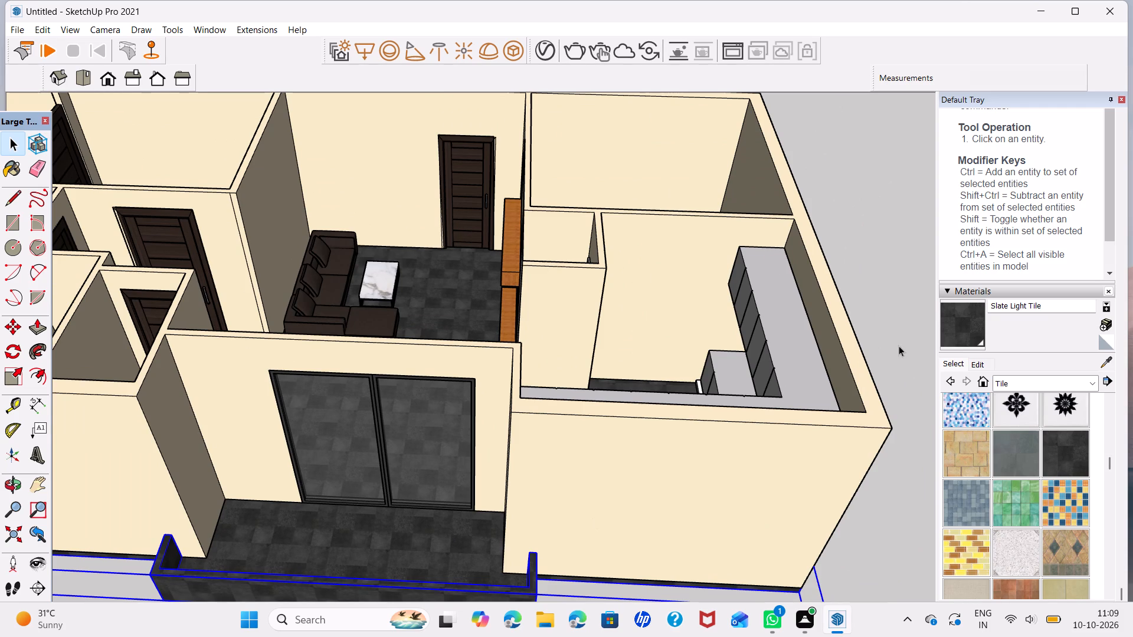
scroll(633, 504, "down", 5)
middle_click_drag(646, 467, 0, 597)
scroll(435, 402, "down", 3)
middle_click_drag(500, 428, 80, 366)
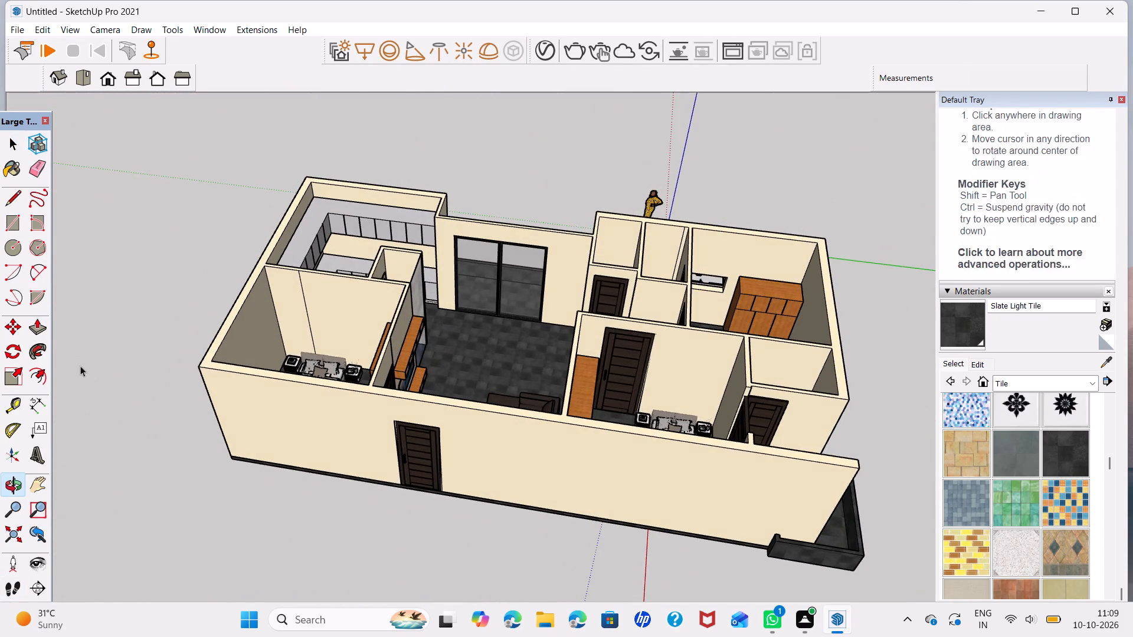
middle_click_drag(466, 426, 569, 392)
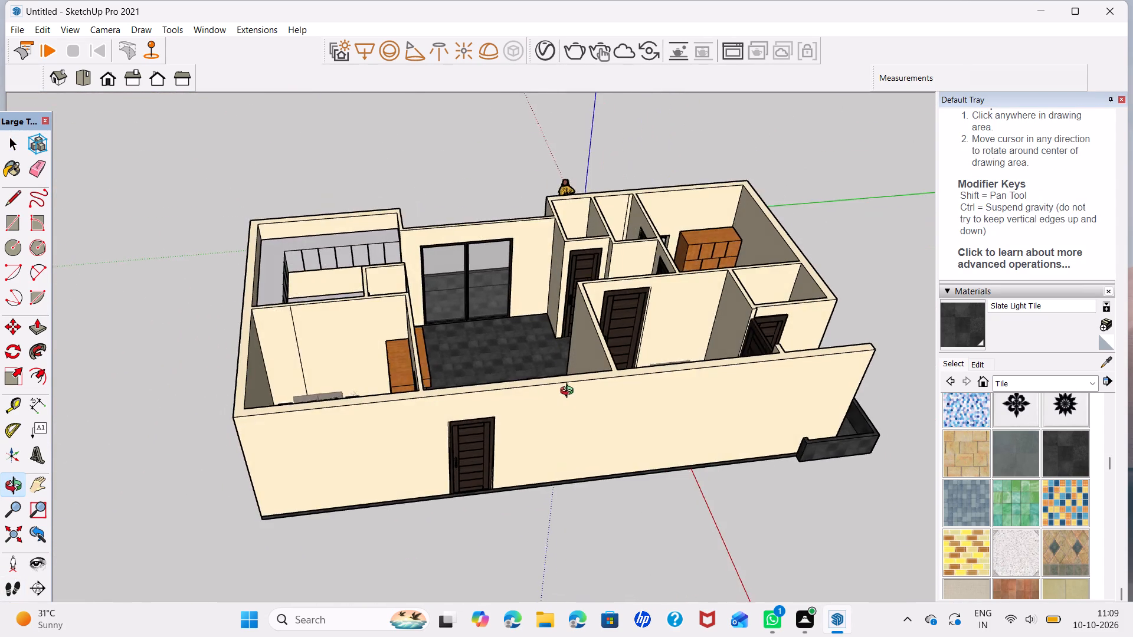
middle_click_drag(569, 392, 522, 449)
scroll(564, 387, "down", 2)
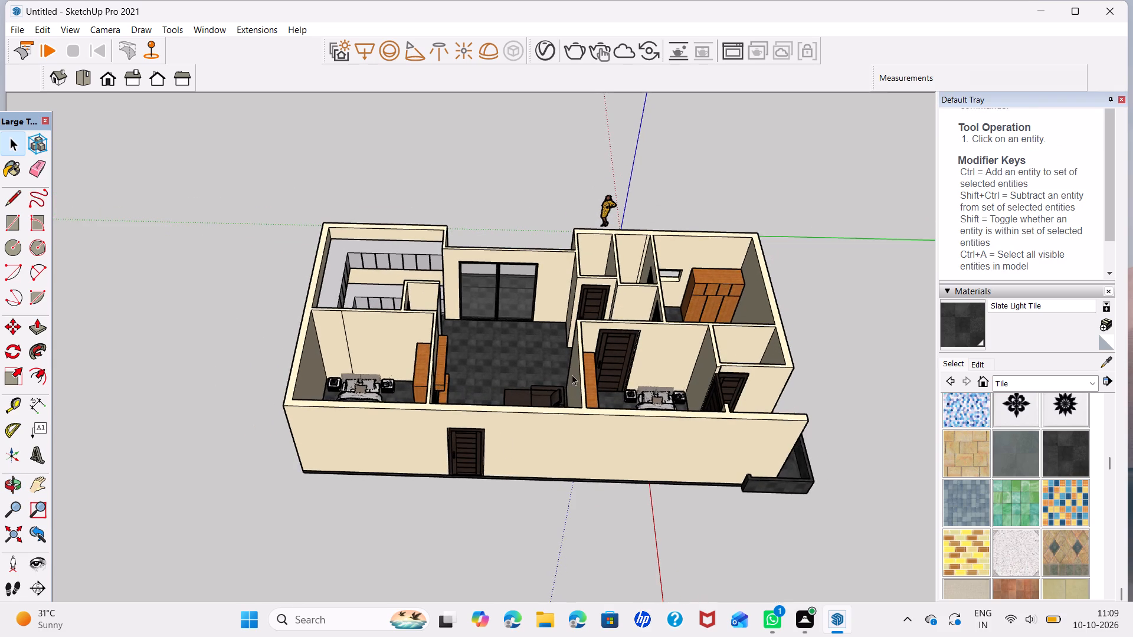
middle_click_drag(572, 375, 564, 470)
middle_click_drag(461, 516, 437, 537)
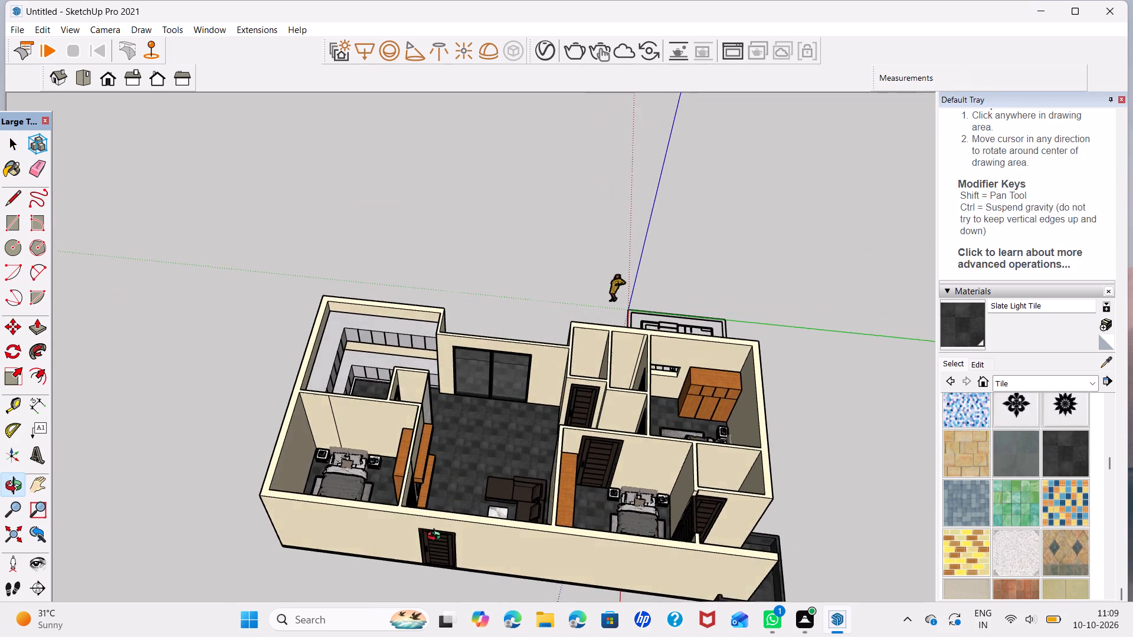
middle_click_drag(437, 537, 448, 599)
scroll(487, 463, "down", 2)
middle_click_drag(494, 459, 454, 426)
scroll(435, 451, "up", 9)
middle_click_drag(440, 460, 463, 480)
scroll(463, 481, "down", 3)
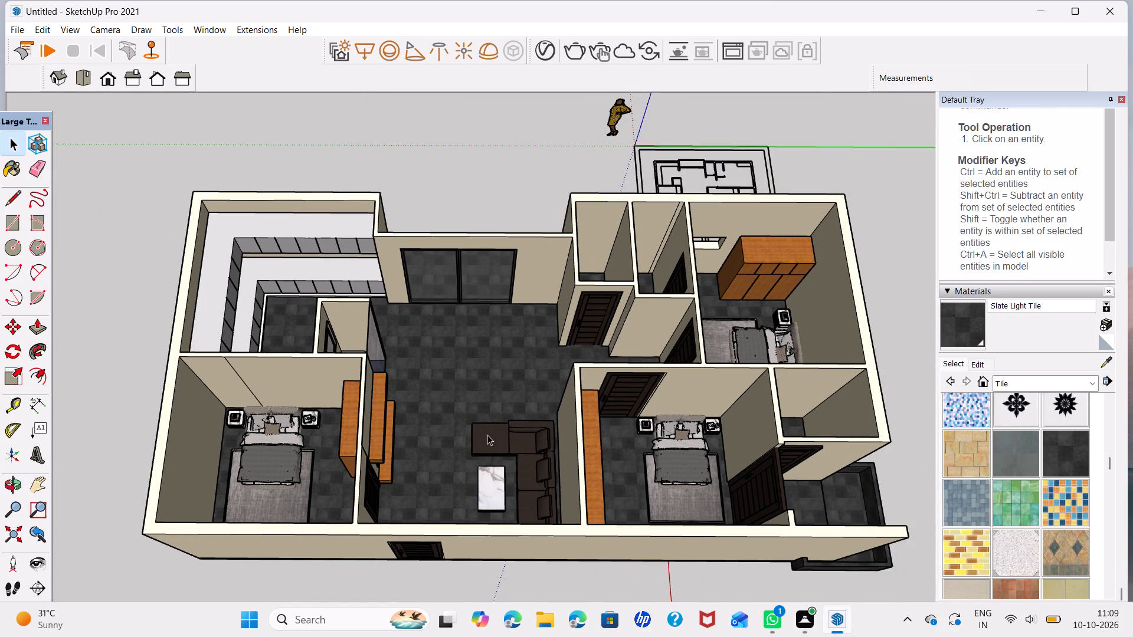
middle_click_drag(487, 434, 469, 426)
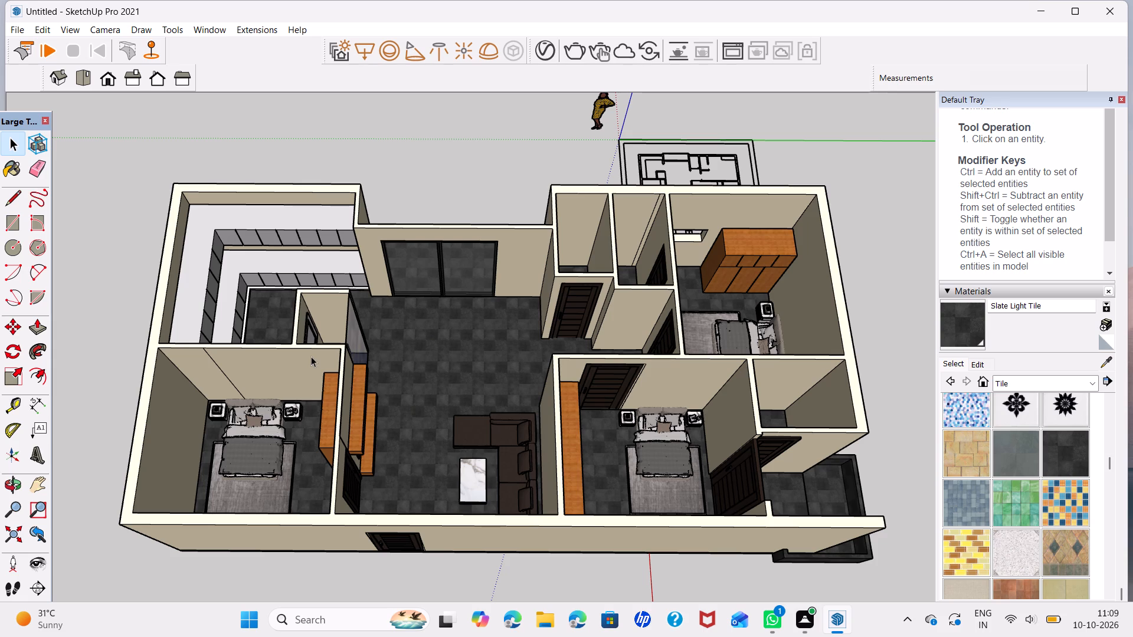
Darken the Slate Light Tile floor material by lowering its colour brightness to the minimum.
scroll(294, 436, "down", 2)
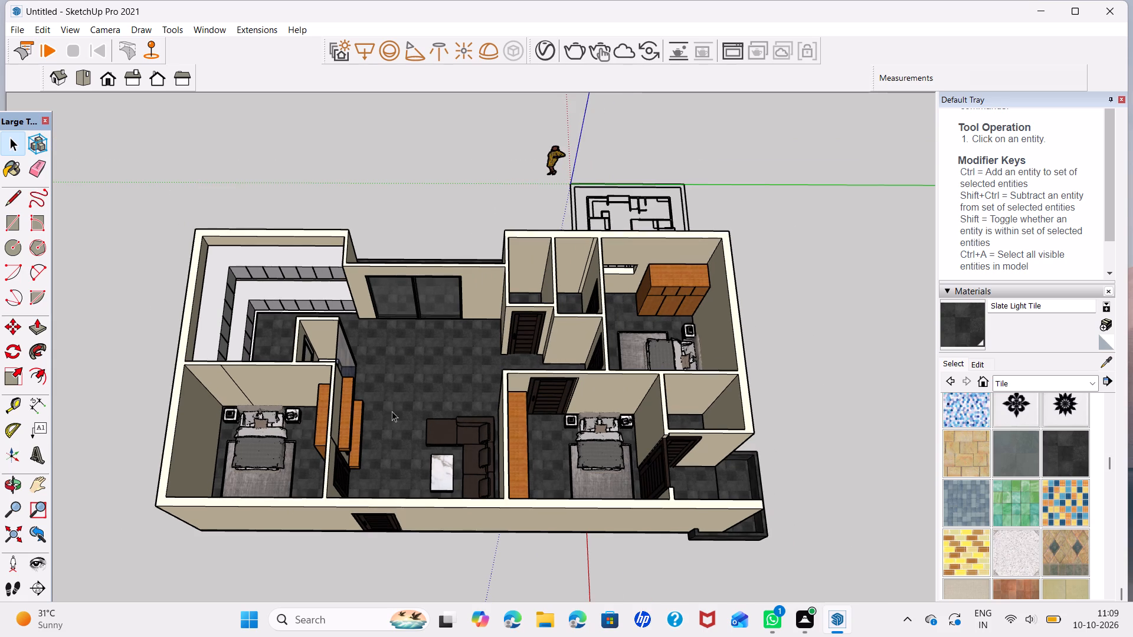
middle_click_drag(360, 419, 357, 482)
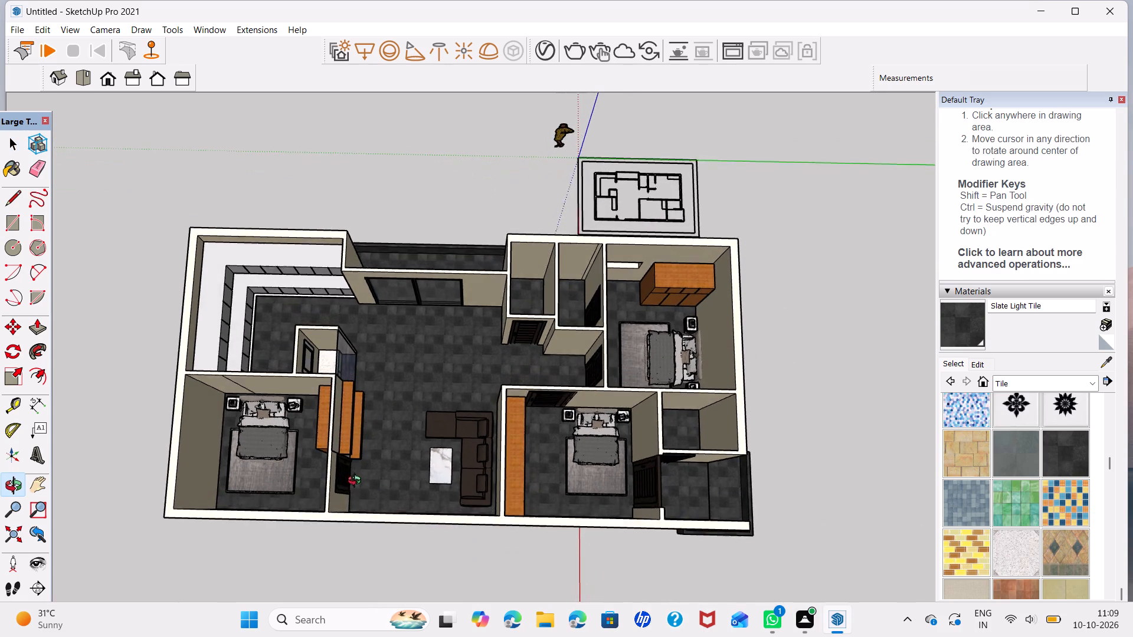
middle_click_drag(357, 482, 365, 507)
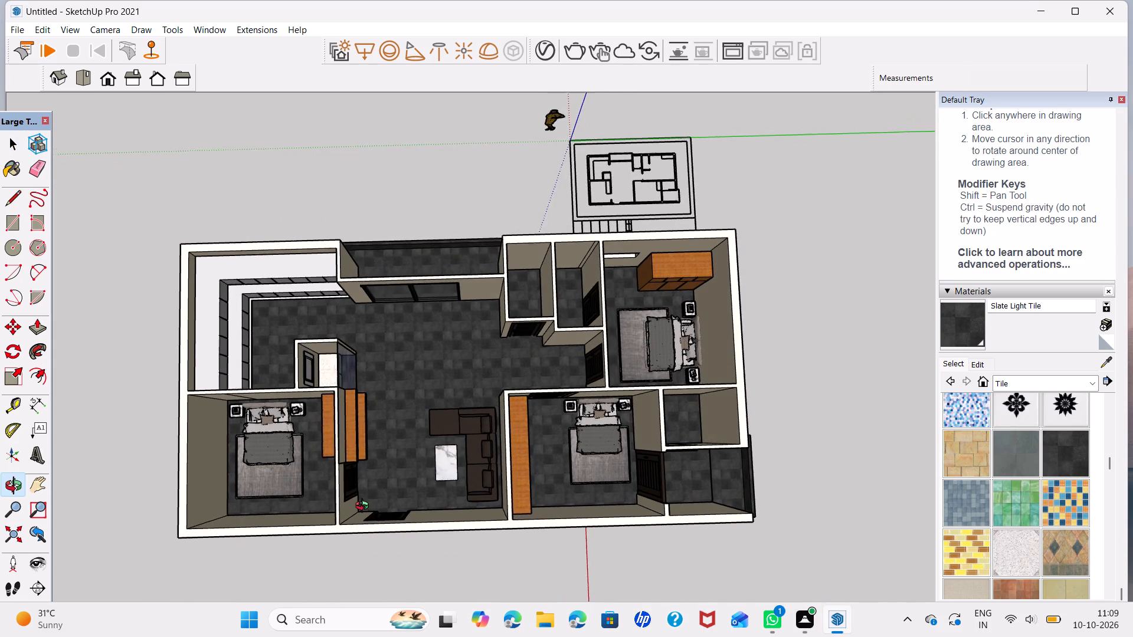
middle_click_drag(365, 507, 368, 510)
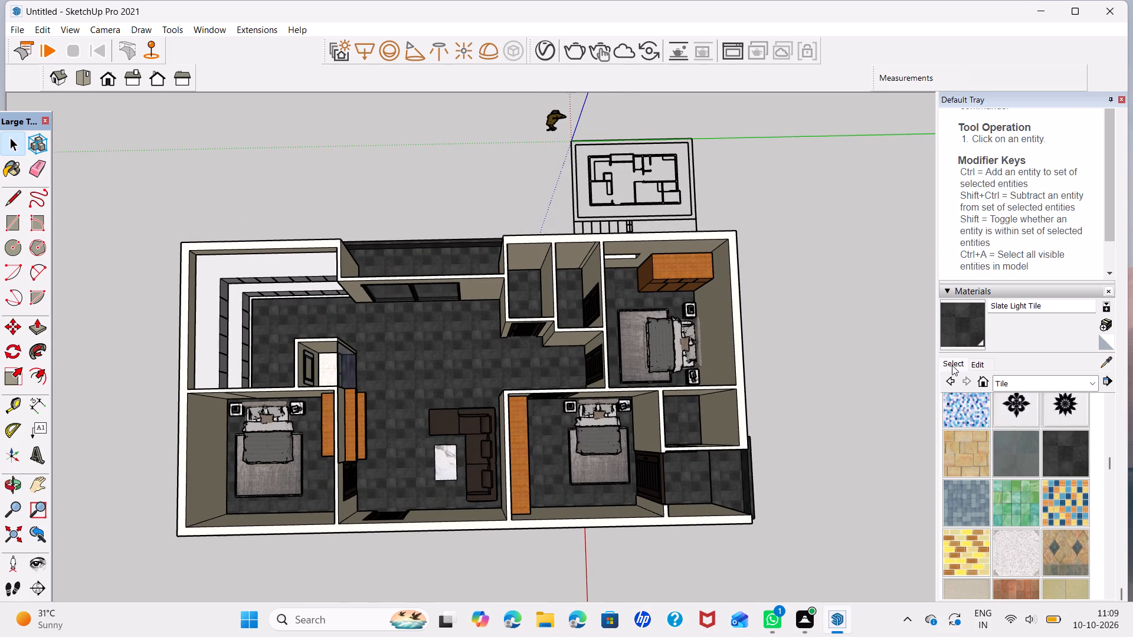
left_click(985, 363)
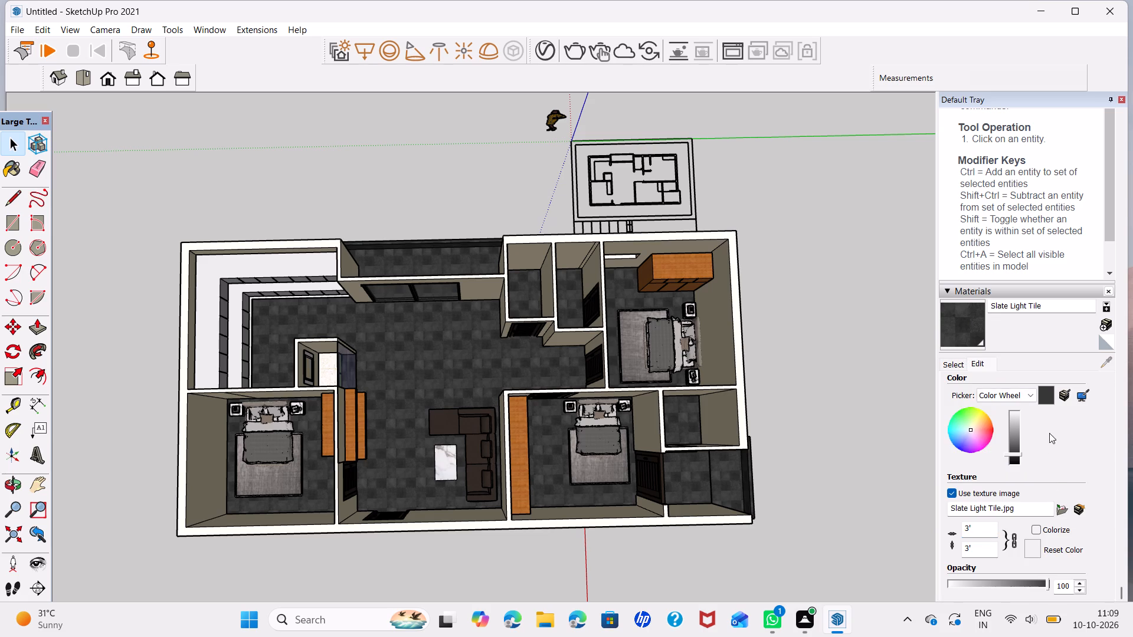
left_click(1017, 457)
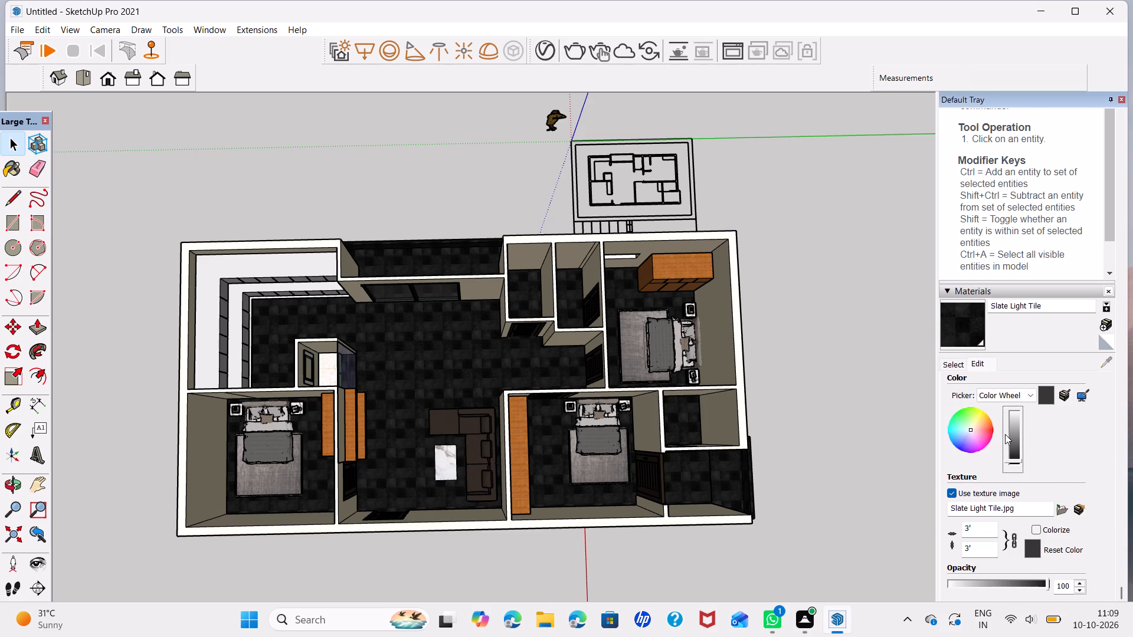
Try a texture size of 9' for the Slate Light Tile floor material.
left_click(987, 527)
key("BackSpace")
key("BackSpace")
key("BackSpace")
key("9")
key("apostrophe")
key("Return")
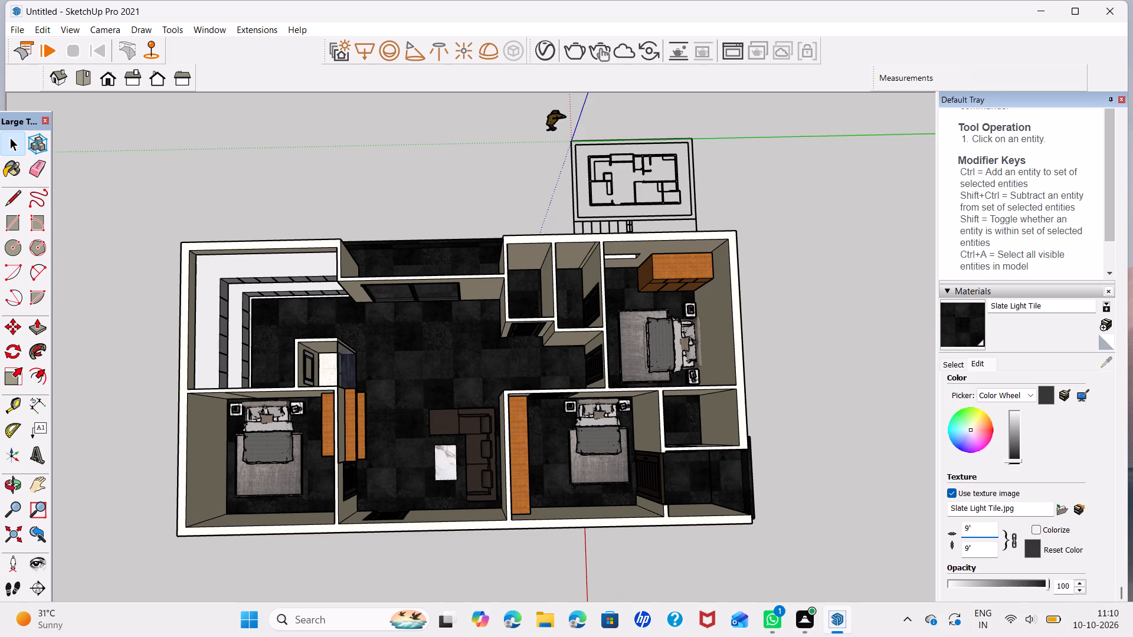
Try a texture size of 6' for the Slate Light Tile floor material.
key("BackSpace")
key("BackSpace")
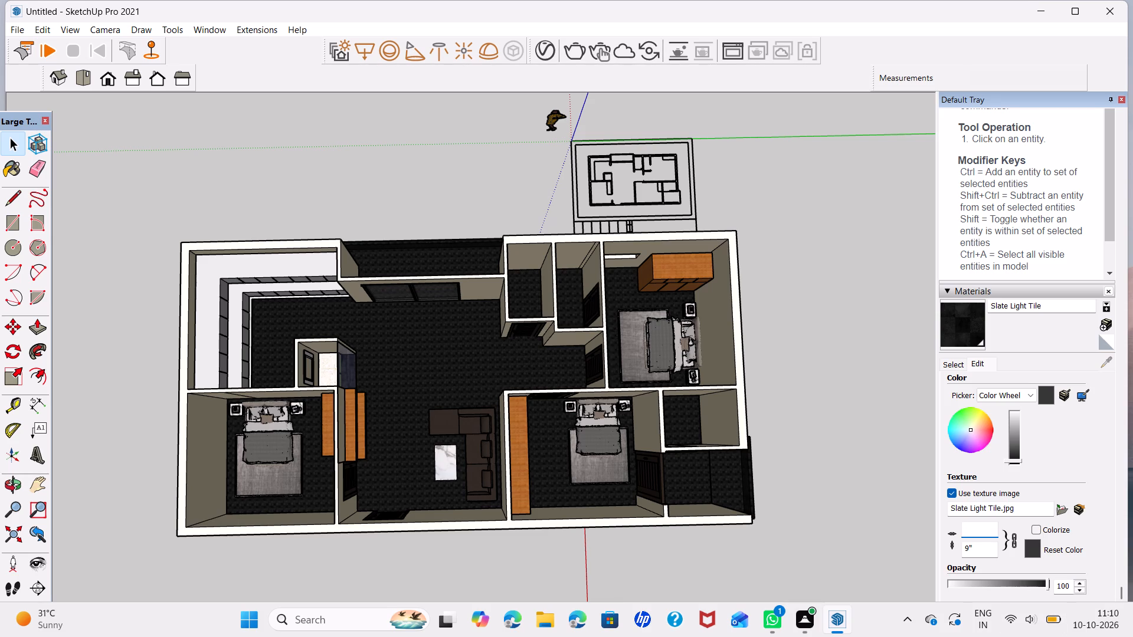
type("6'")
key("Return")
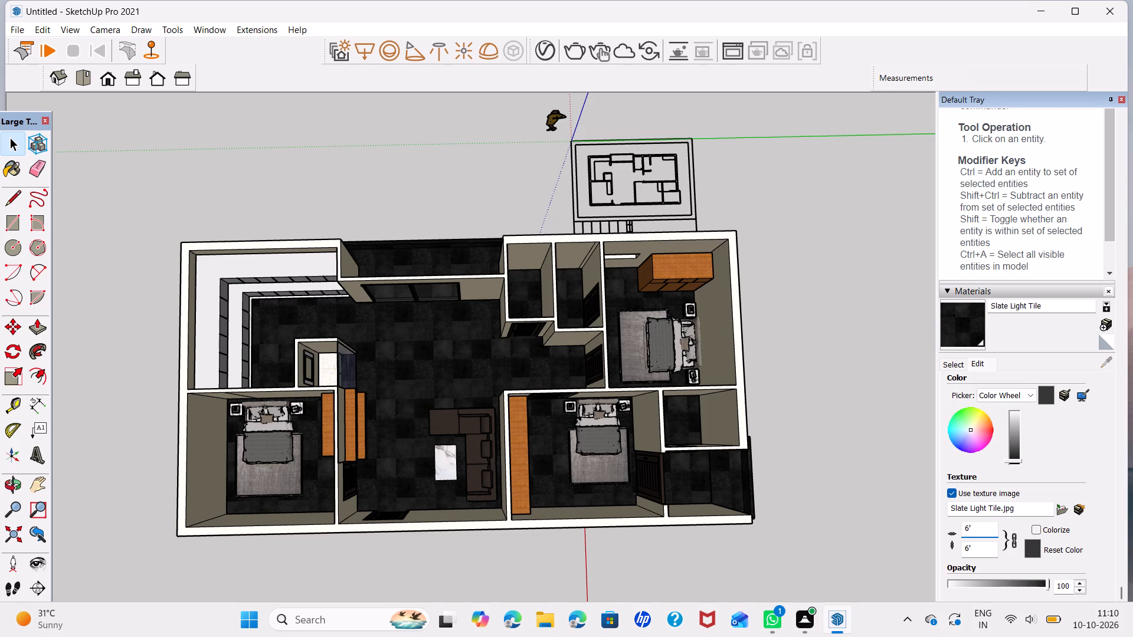
Set the Slate Light Tile floor material's texture size to 4' and return to the tile material library.
left_click(978, 524)
key("BackSpace")
key("BackSpace")
type("4'")
key("Return")
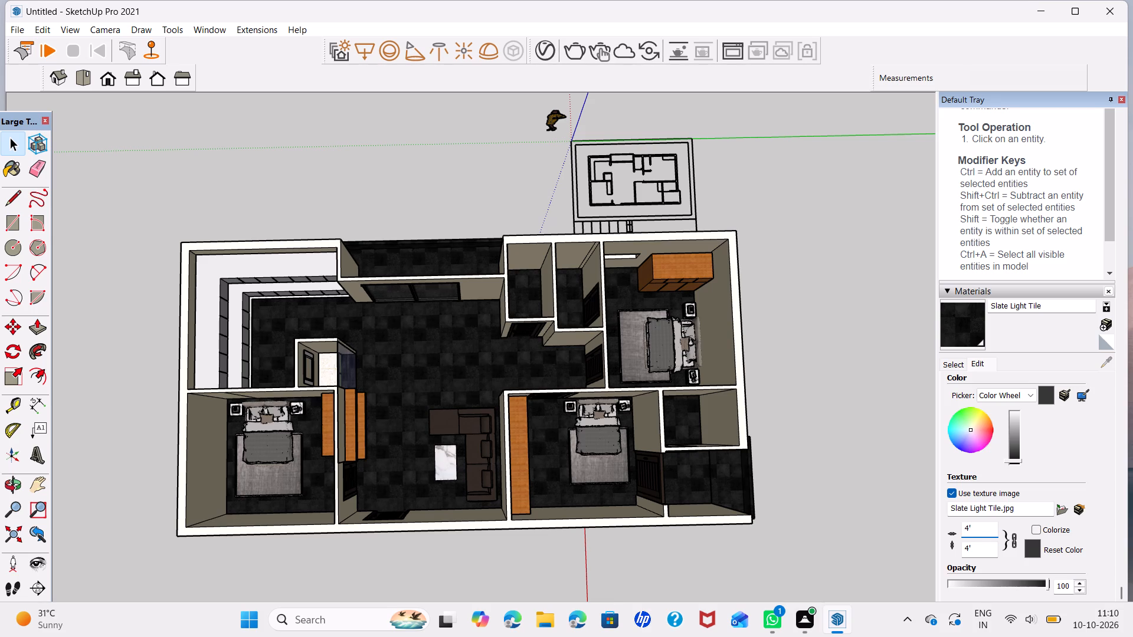
left_click(805, 484)
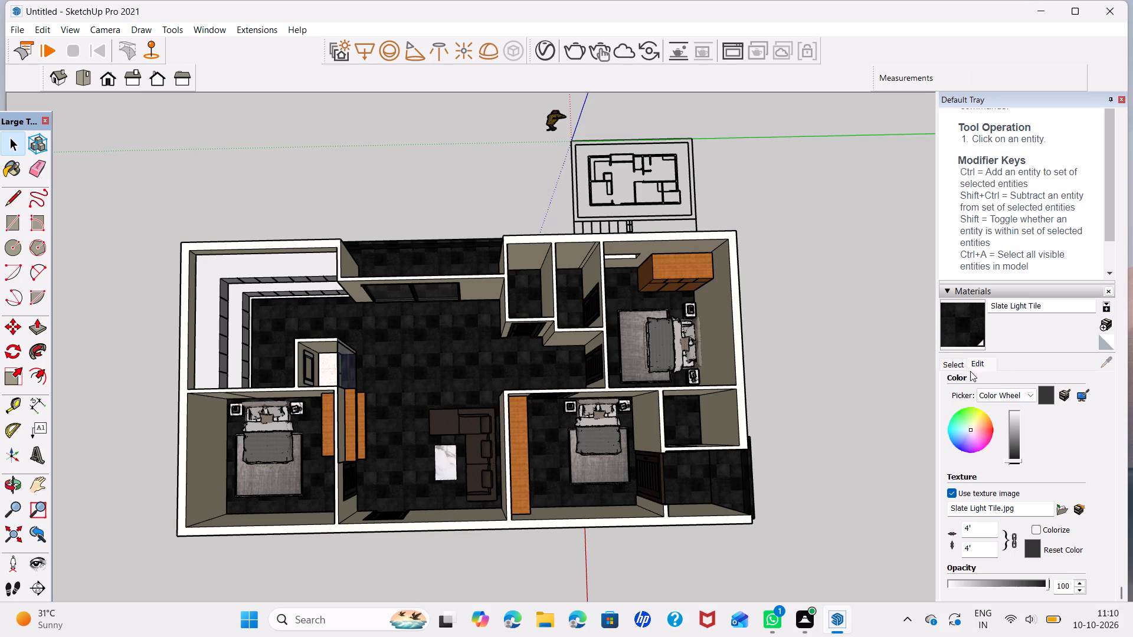
left_click(969, 372)
left_click(949, 368)
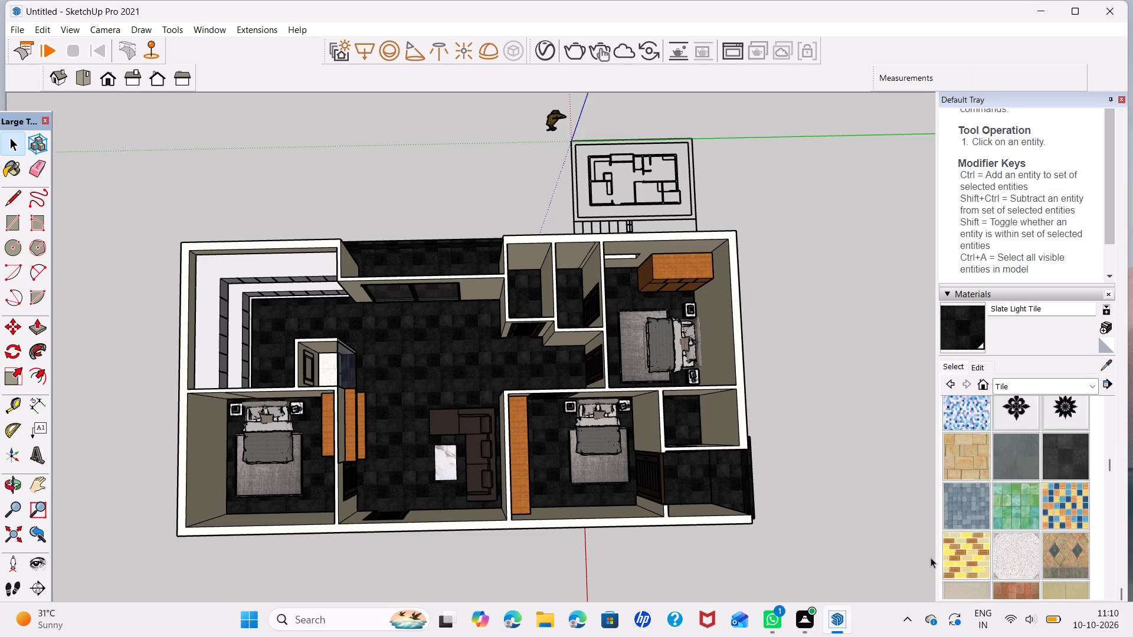
Save the house model under the name 3BHK on the Desktop.
scroll(632, 490, "down", 3)
middle_click_drag(558, 528, 498, 400)
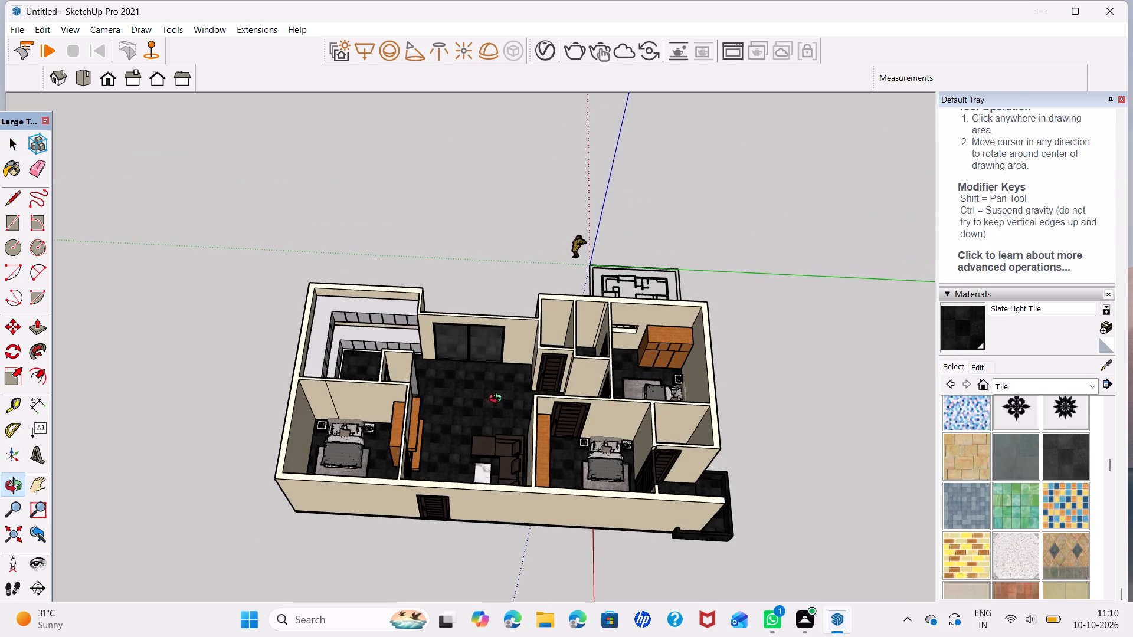
middle_click_drag(498, 400, 514, 491)
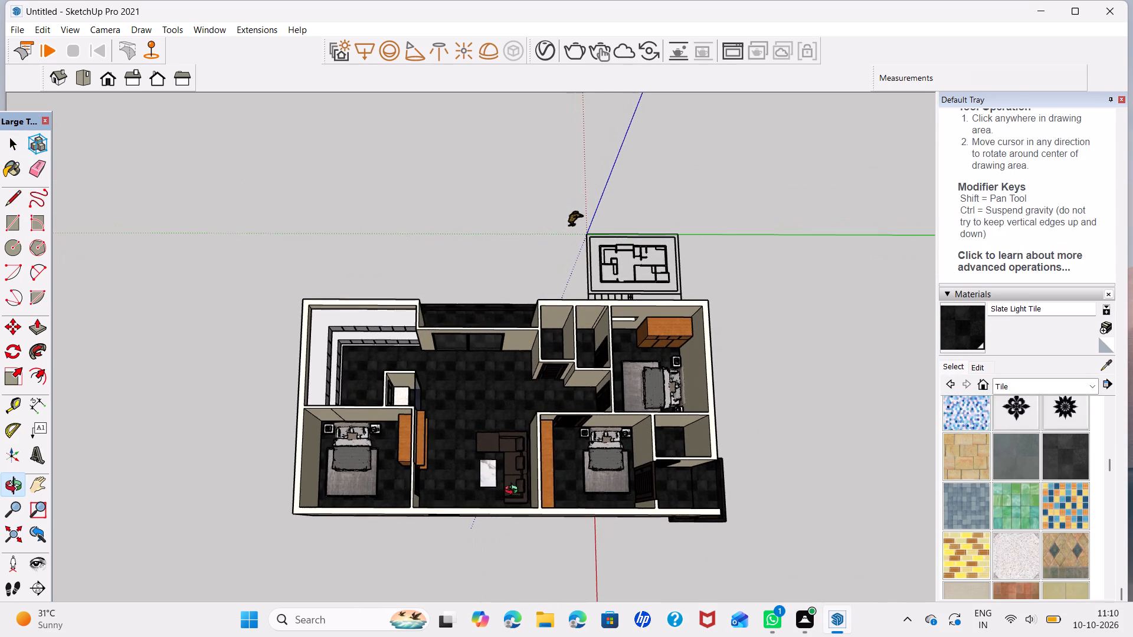
middle_click_drag(514, 491, 520, 497)
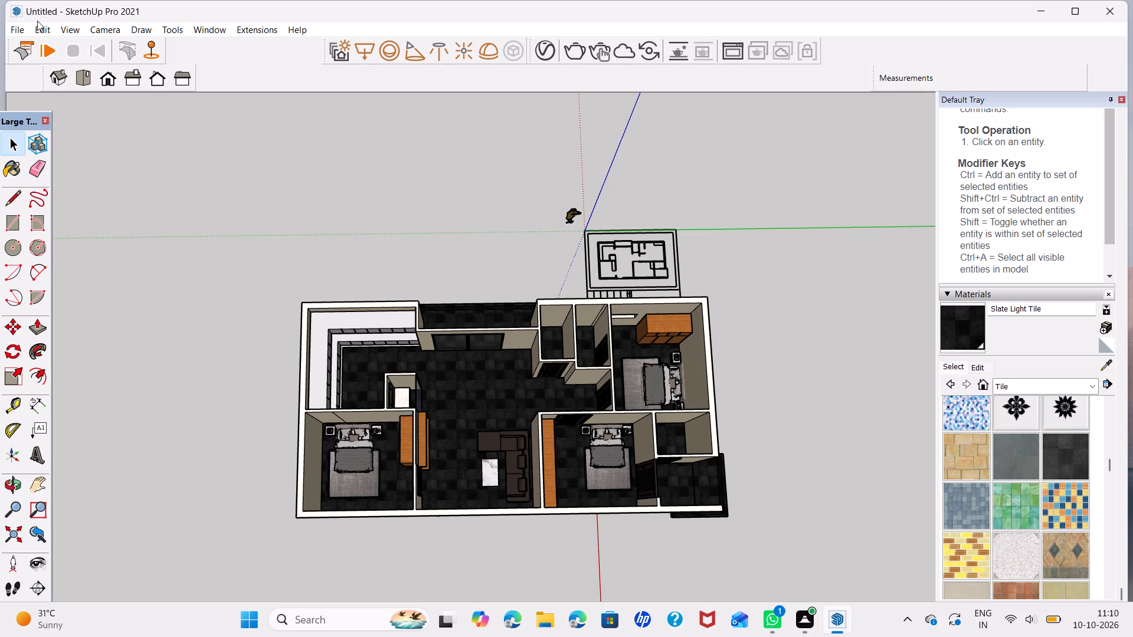
left_click(21, 27)
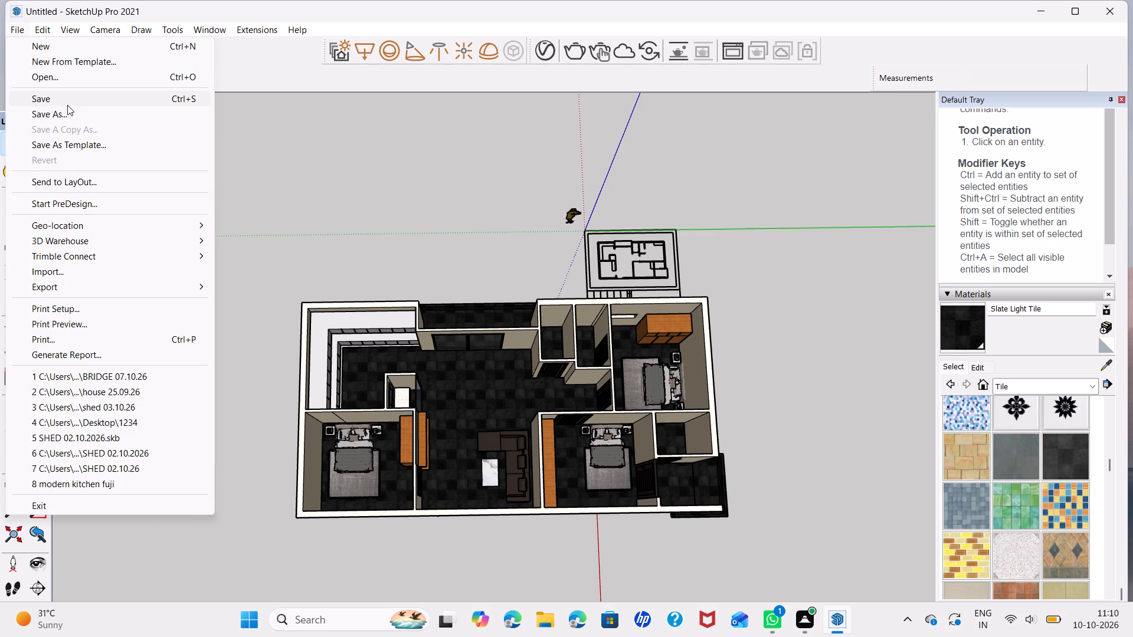
left_click(72, 114)
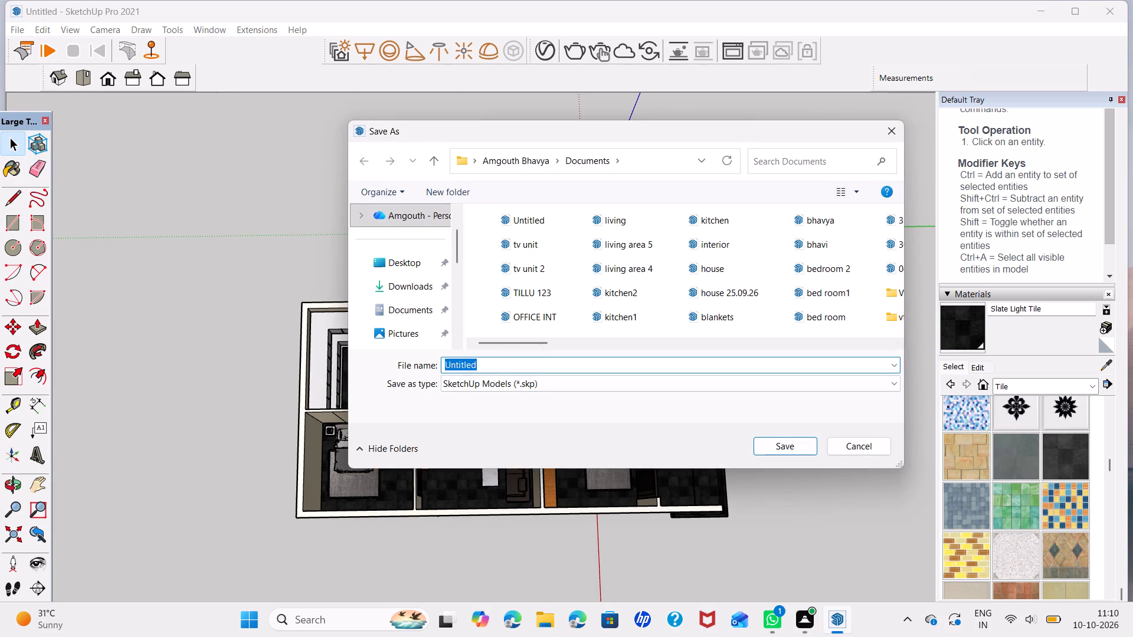
key("BackSpace")
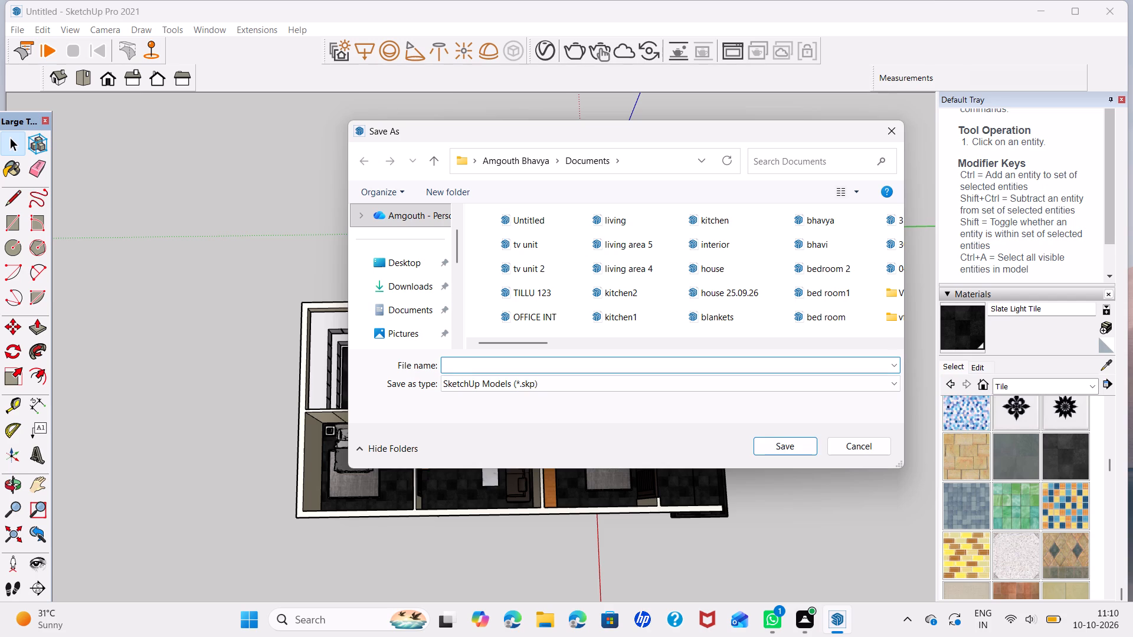
type("3BHK")
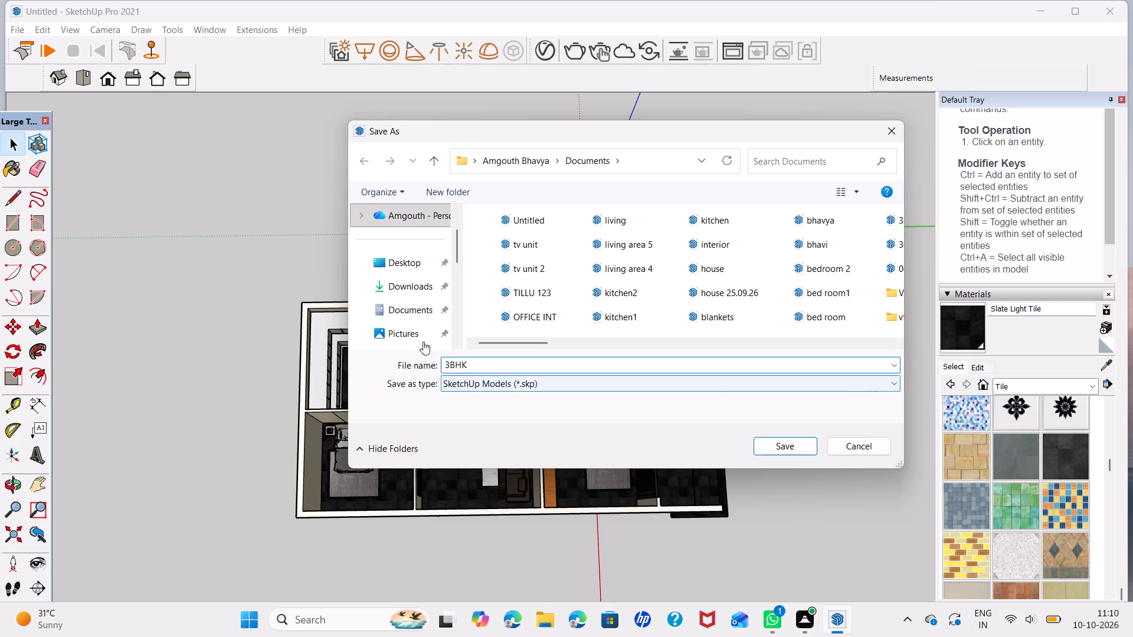
left_click(400, 261)
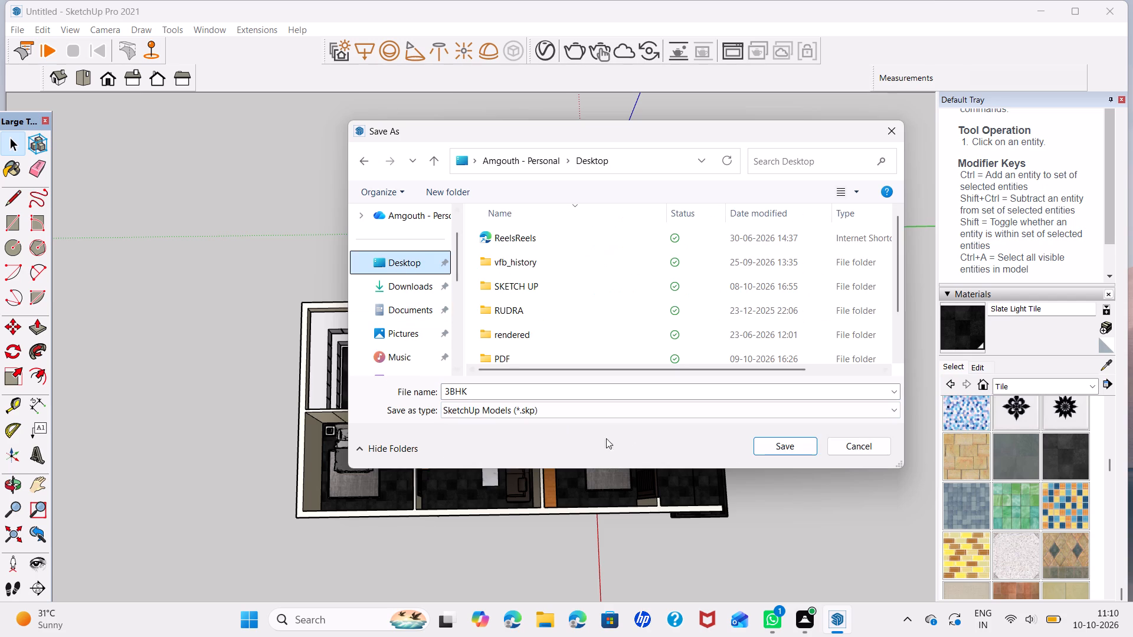
left_click(801, 449)
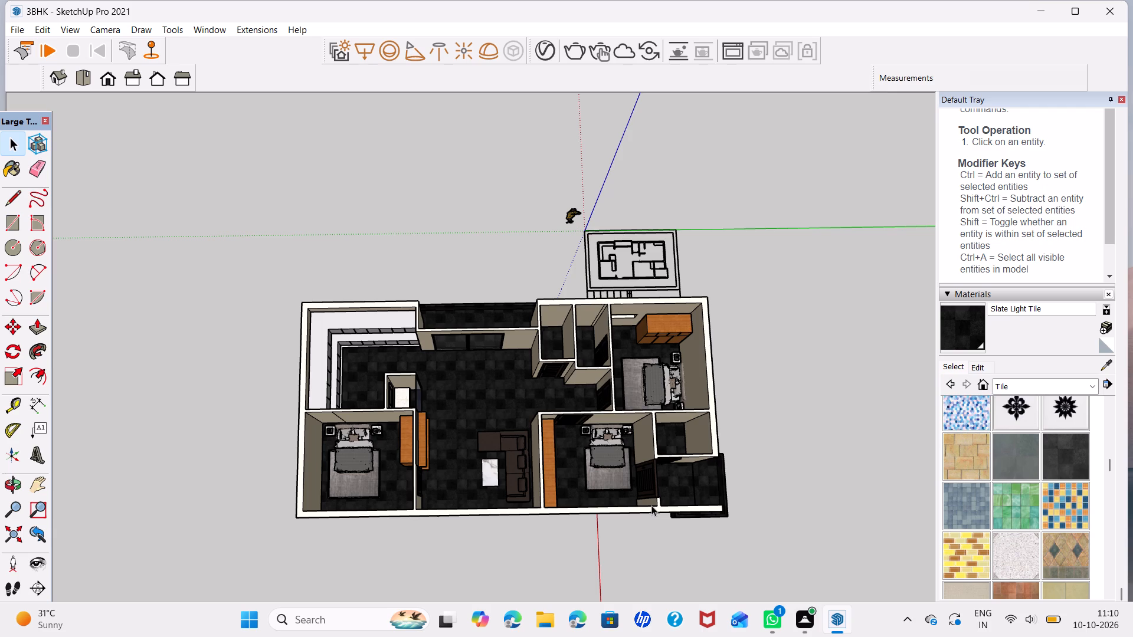
Start a print of the house seen from above, with the print range set to the current view.
middle_click_drag(579, 461, 573, 478)
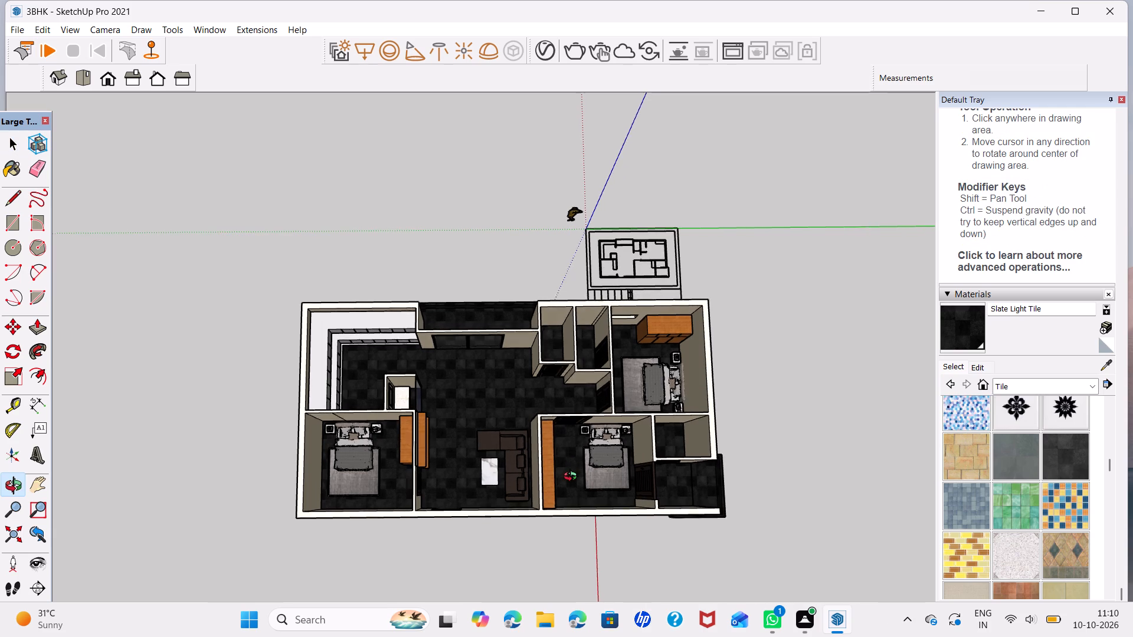
middle_click_drag(573, 478, 572, 497)
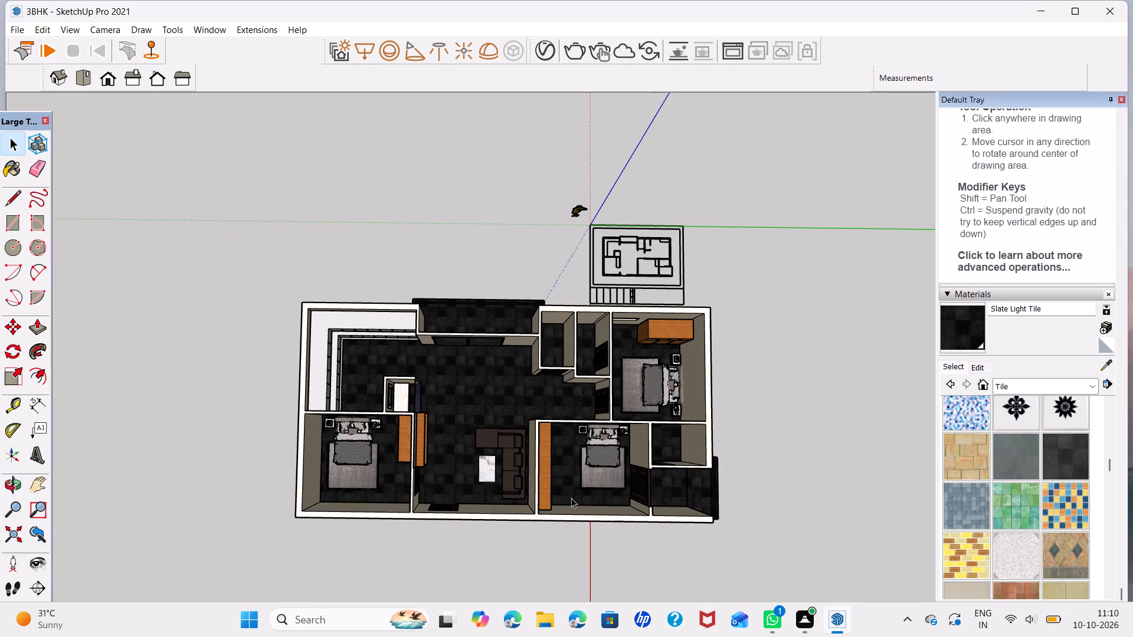
key("ctrl+p")
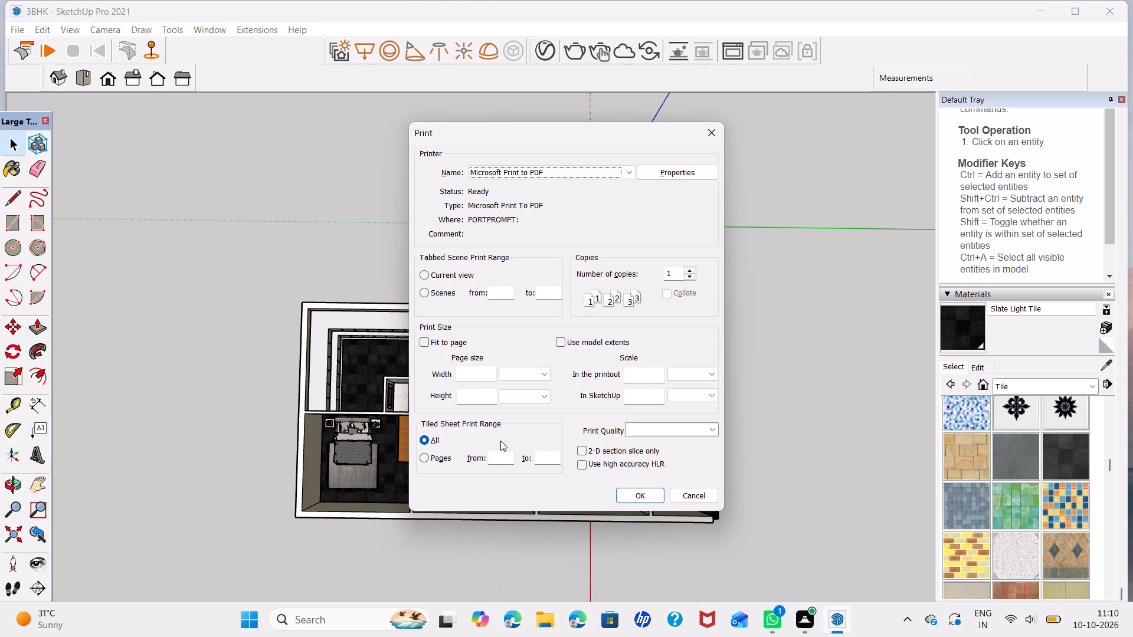
left_click(455, 278)
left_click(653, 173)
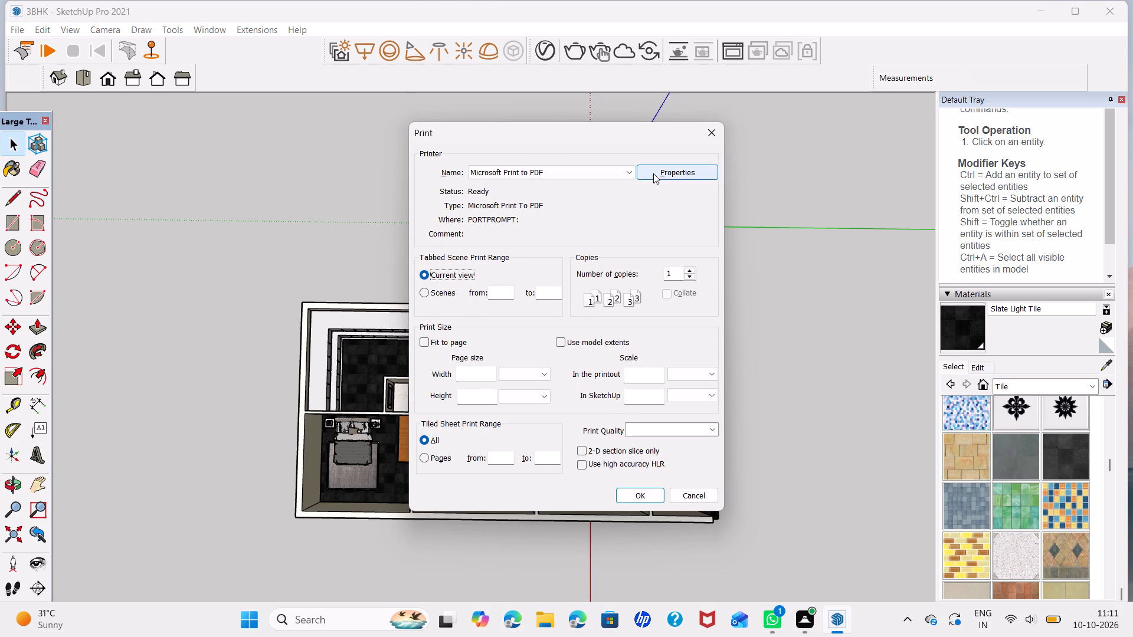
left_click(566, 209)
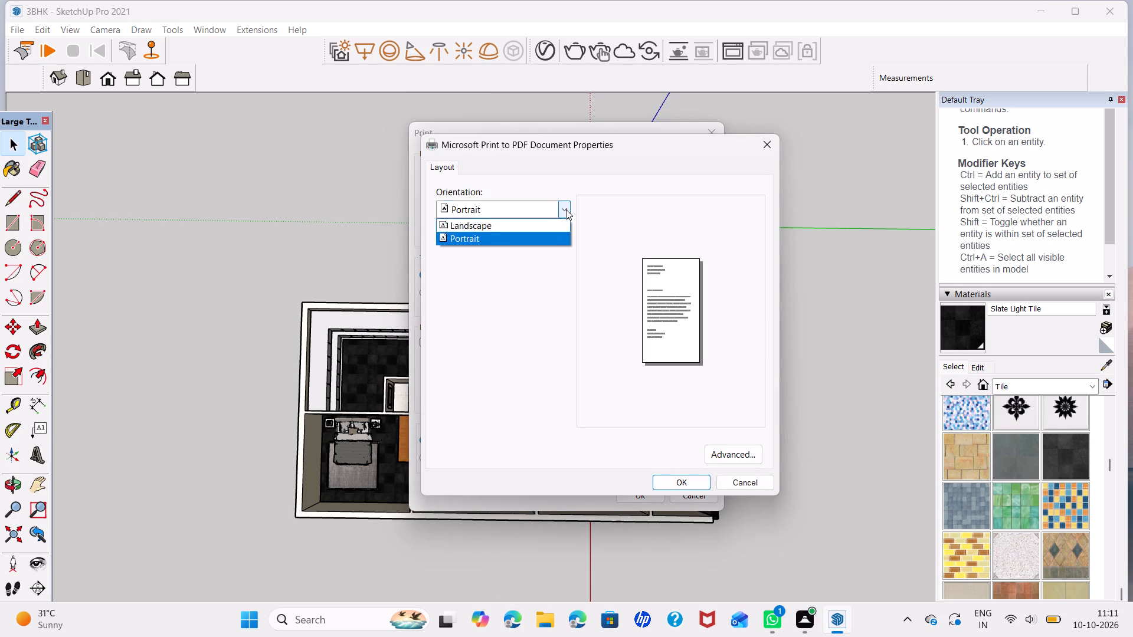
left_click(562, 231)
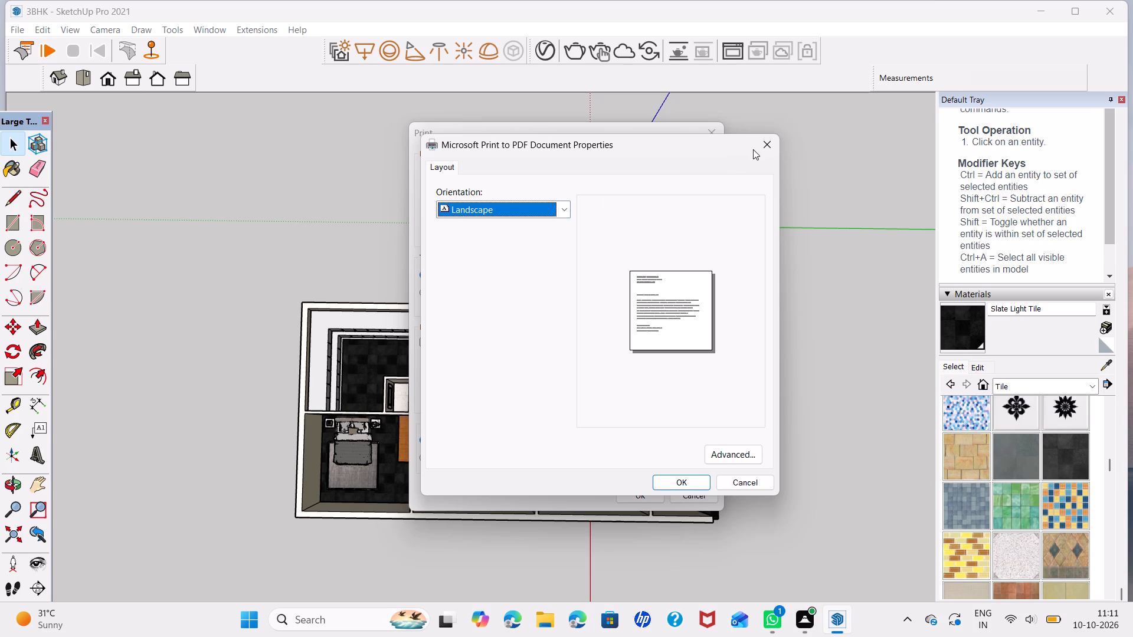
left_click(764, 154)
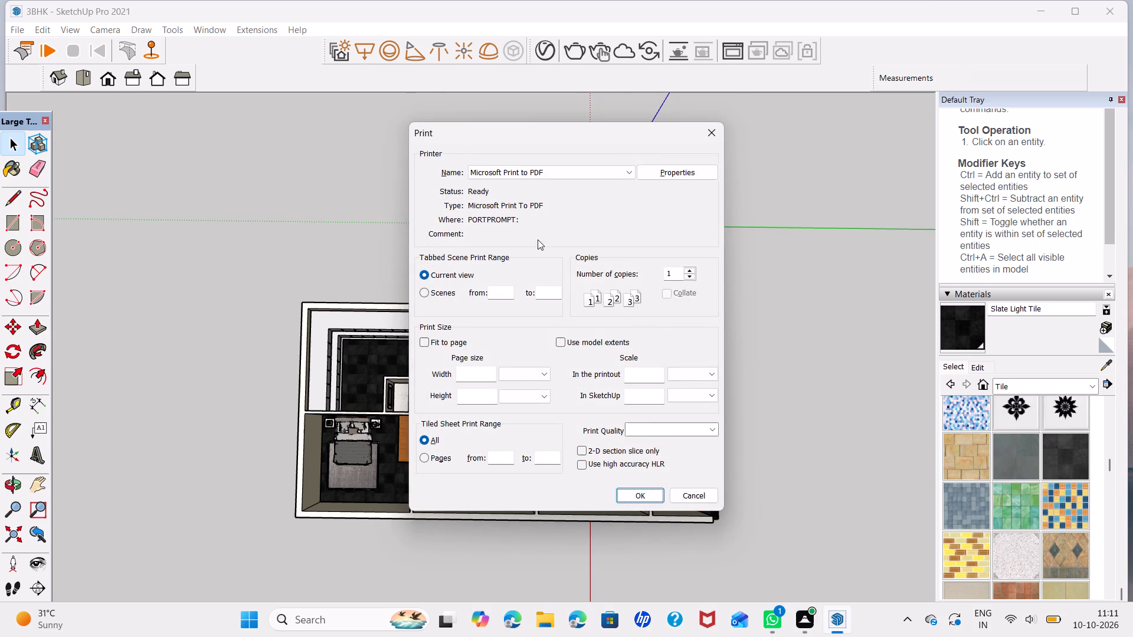
Print the view with Microsoft Print to PDF, saving the PDF document as 3BHK on the Desktop.
left_click(585, 172)
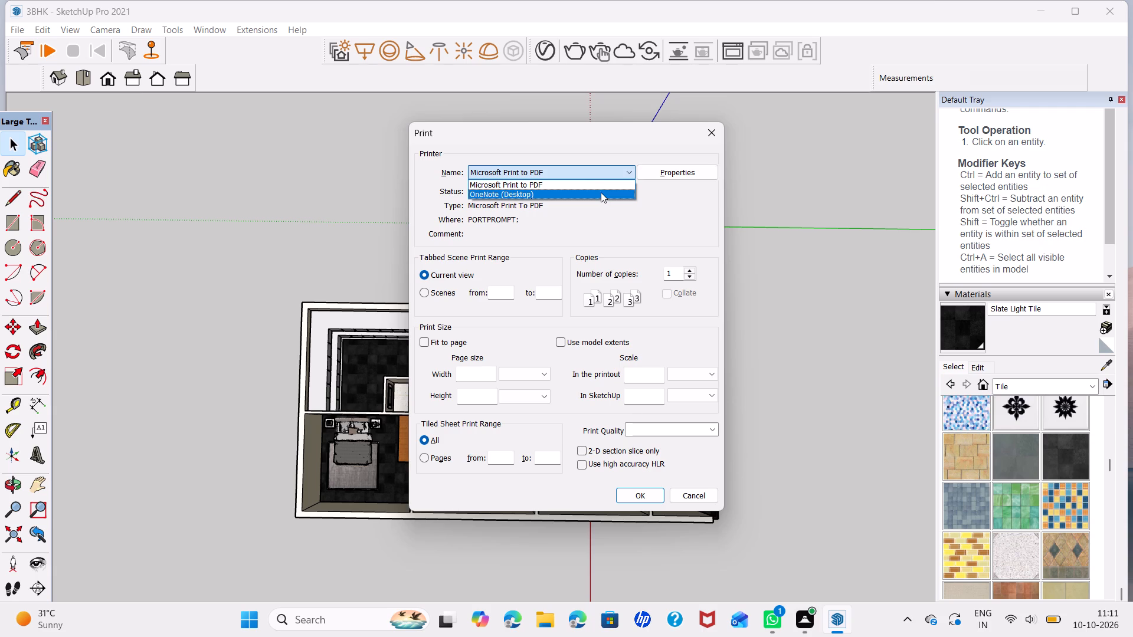
left_click(633, 170)
left_click(650, 494)
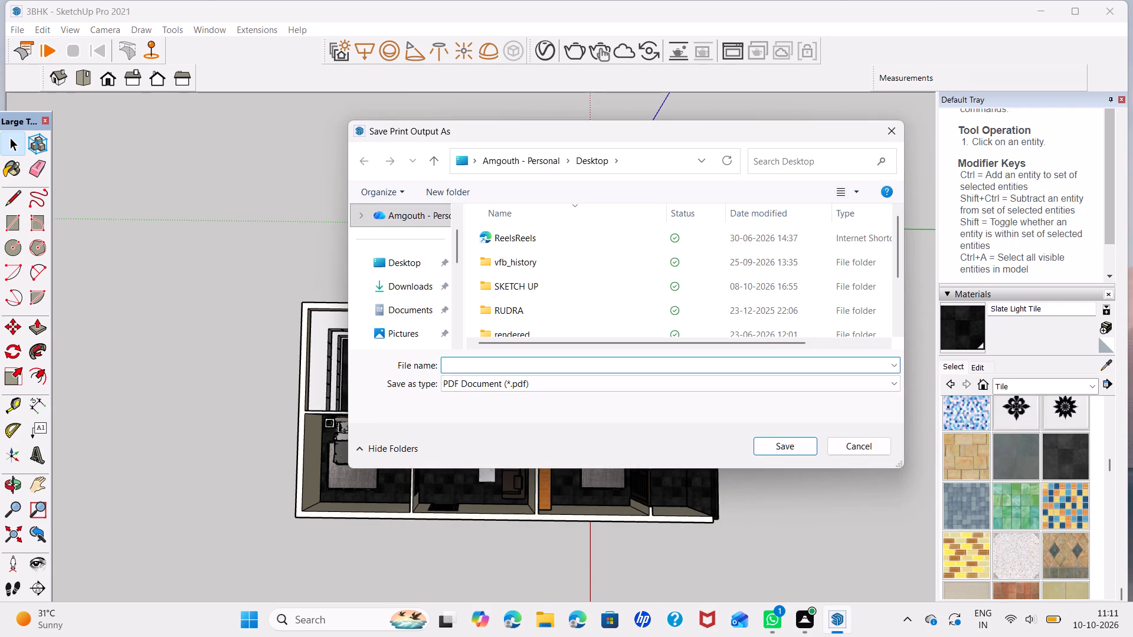
type("3BHK")
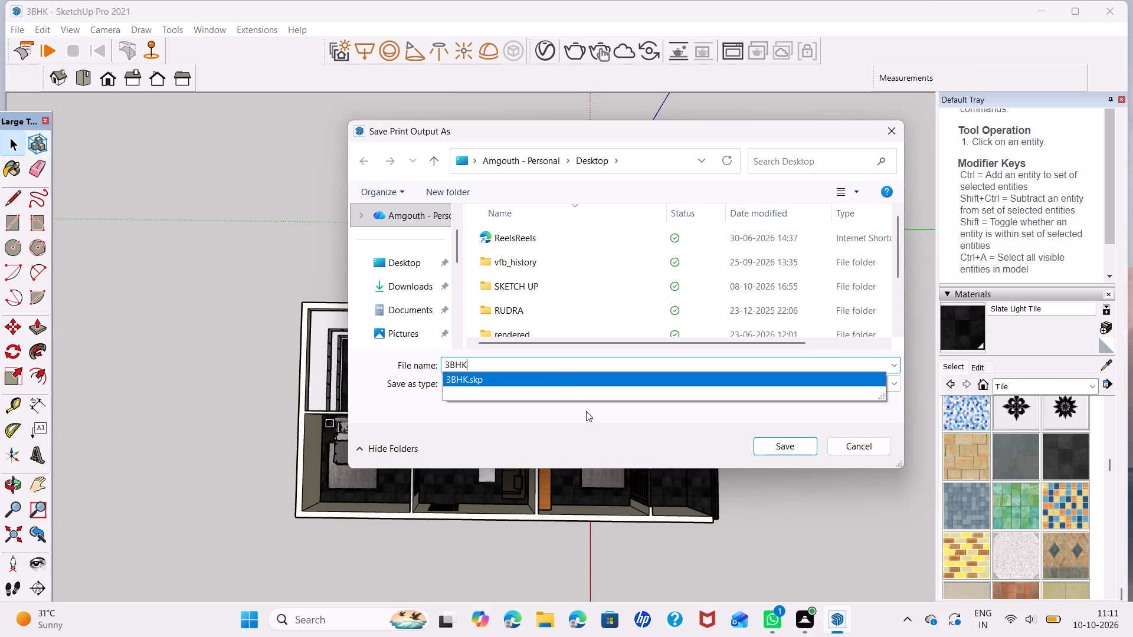
left_click(787, 362)
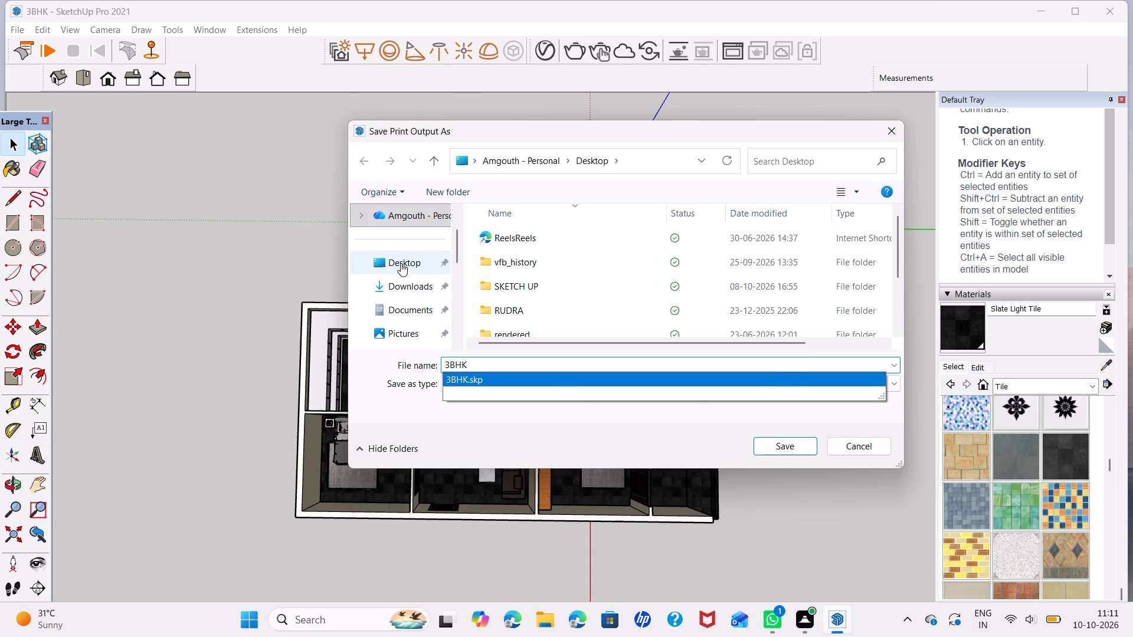
left_click(400, 263)
left_click(797, 443)
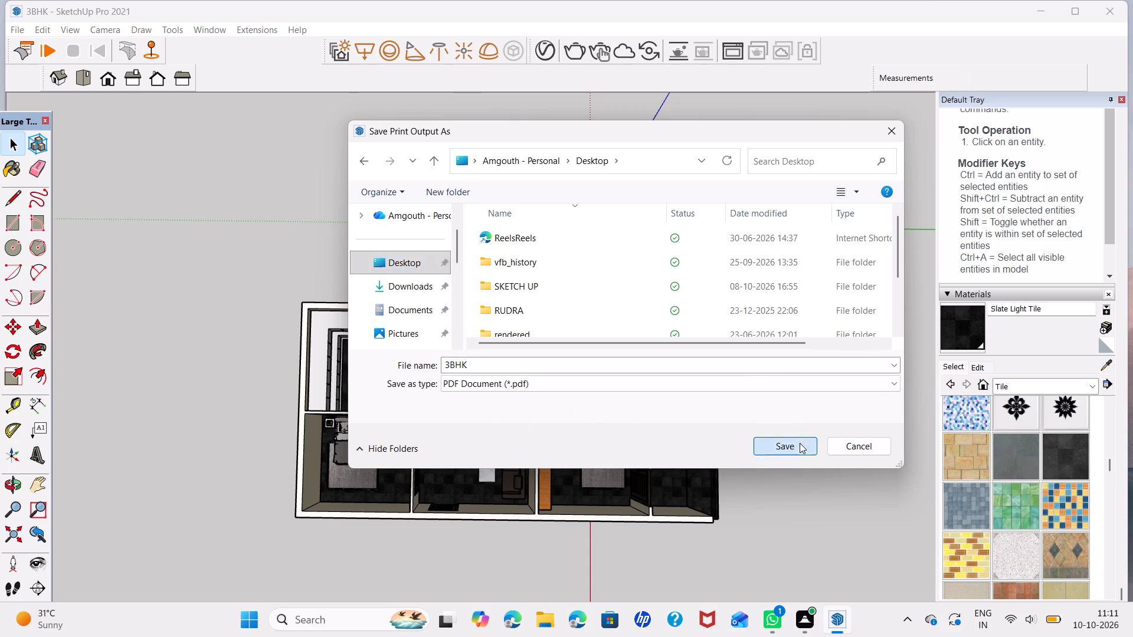